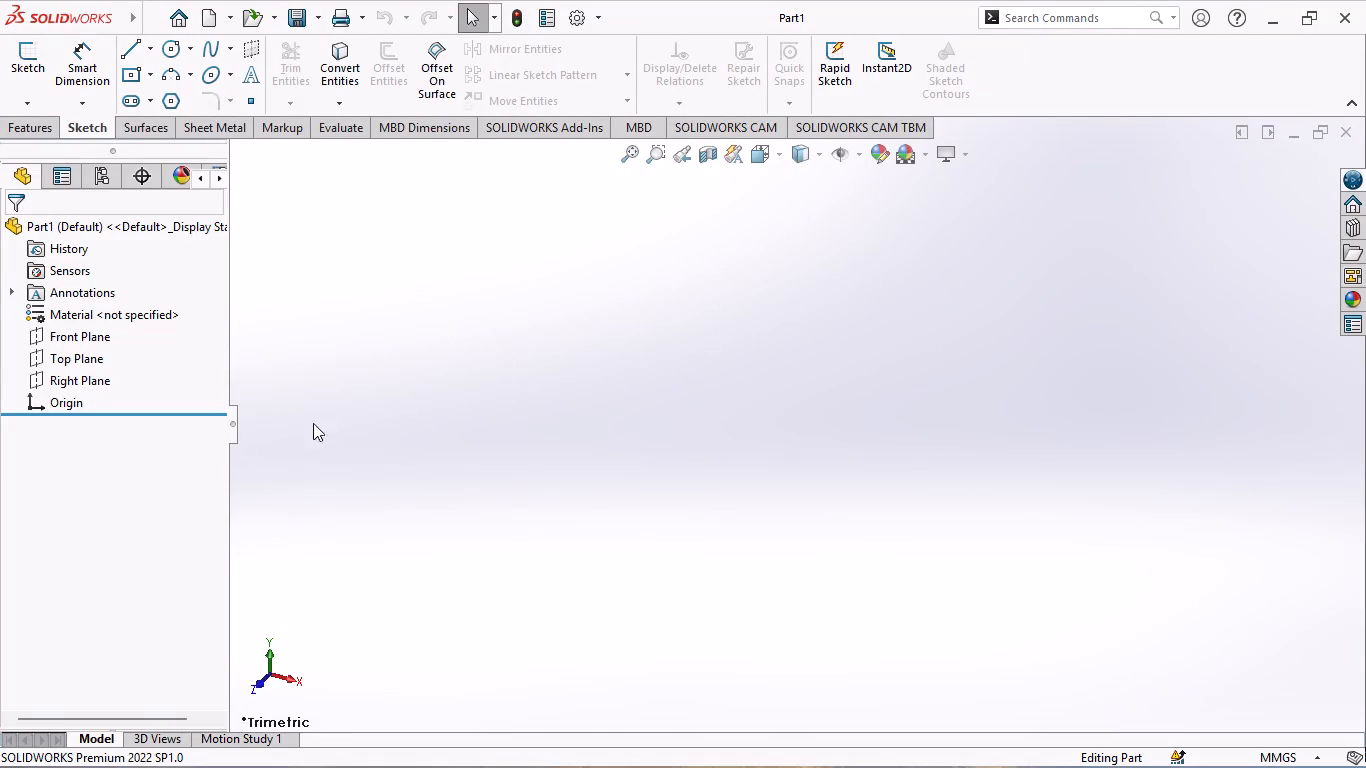
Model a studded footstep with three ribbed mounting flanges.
Start a sketch on the Front Plane and draw a vertical centerline about 203 mm long passing through the origin.
left_click(71, 334)
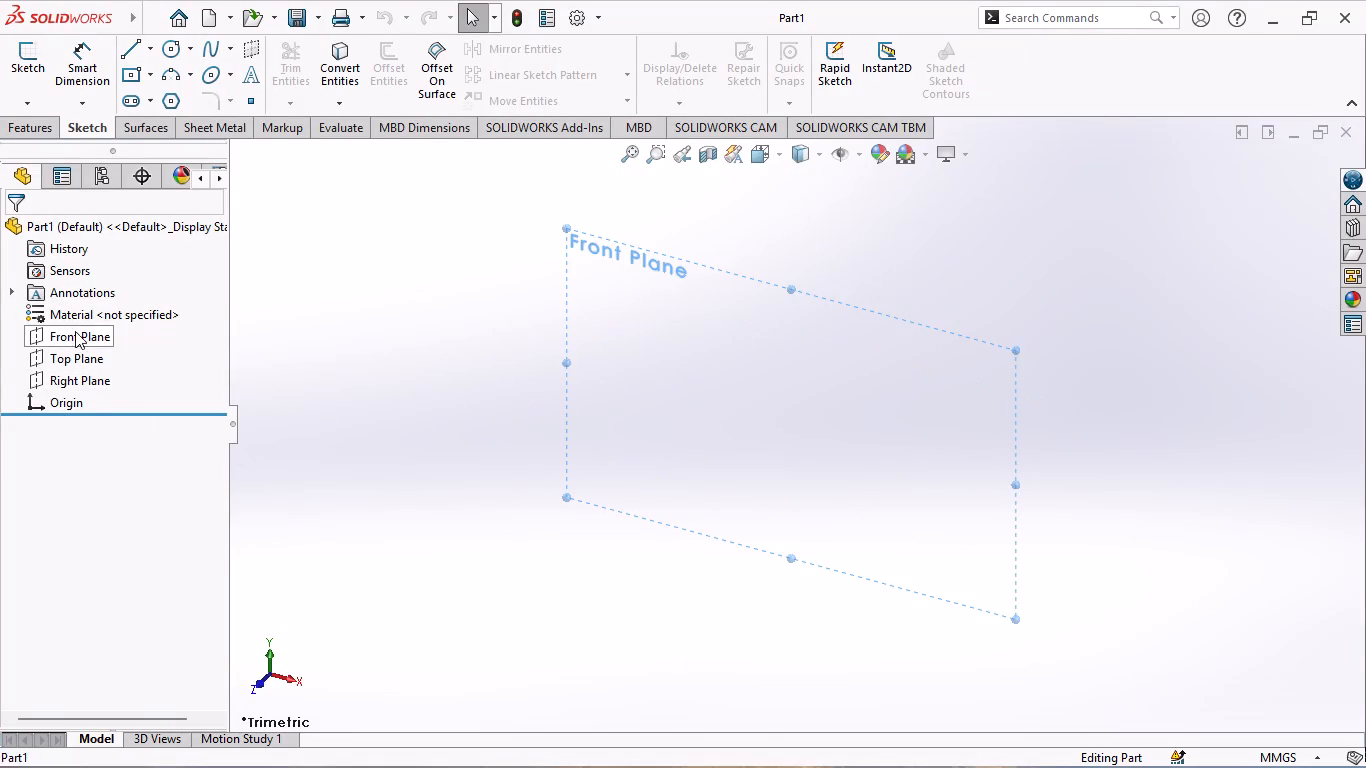
left_click(83, 299)
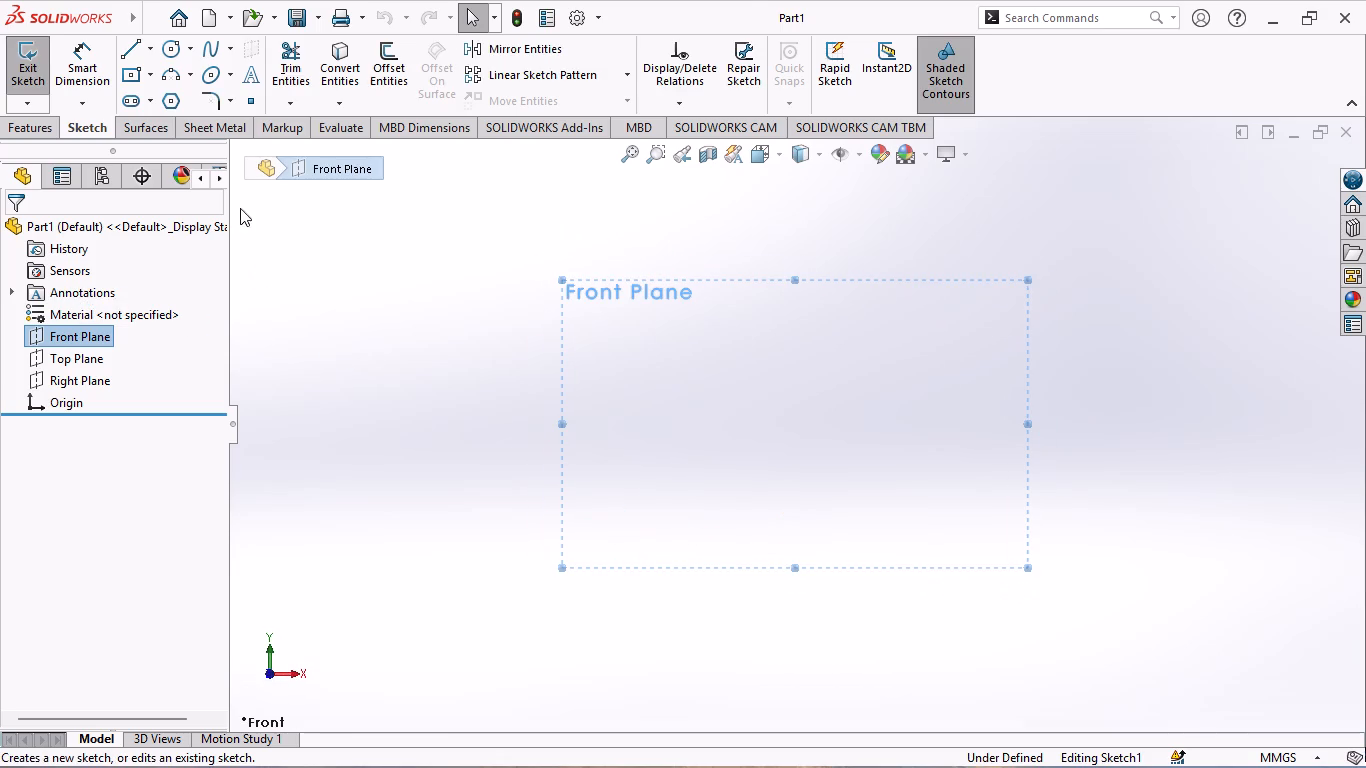
left_click(149, 47)
left_click(160, 102)
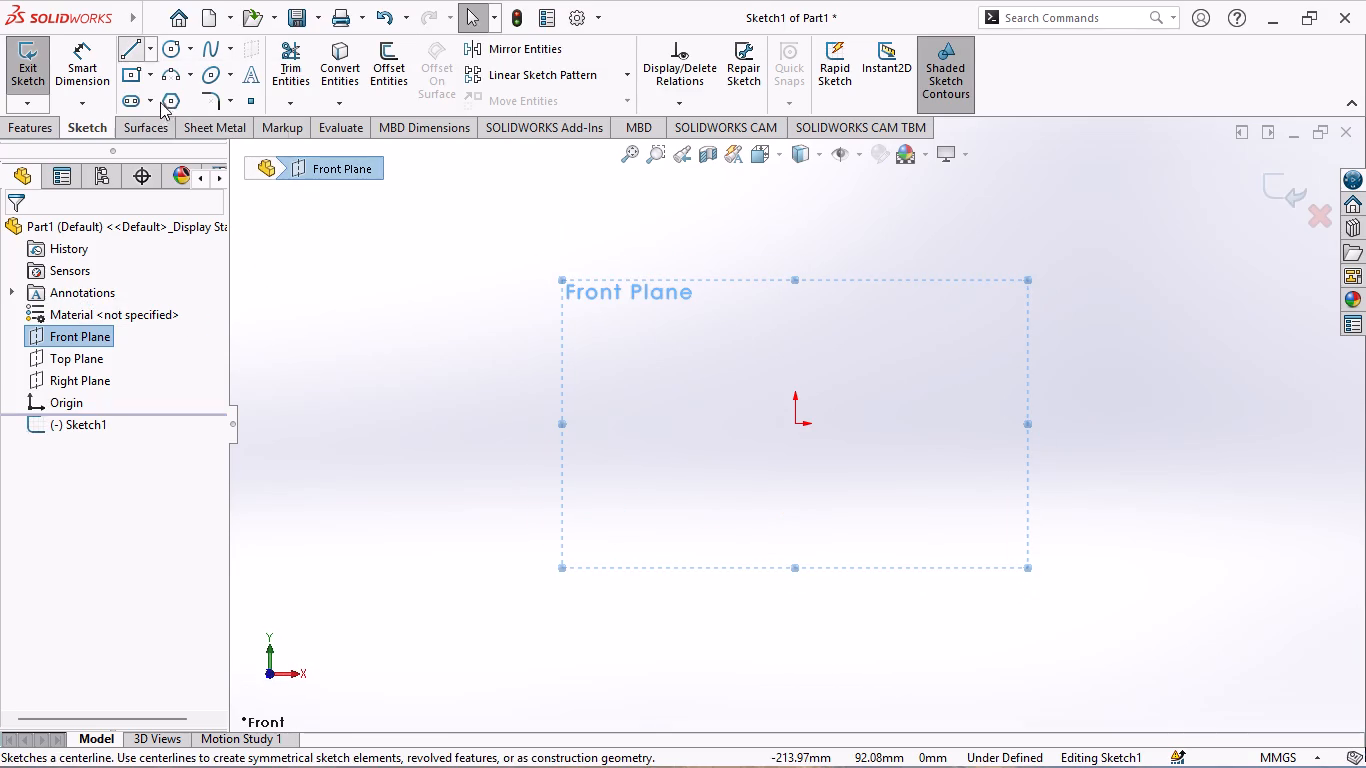
left_click(793, 186)
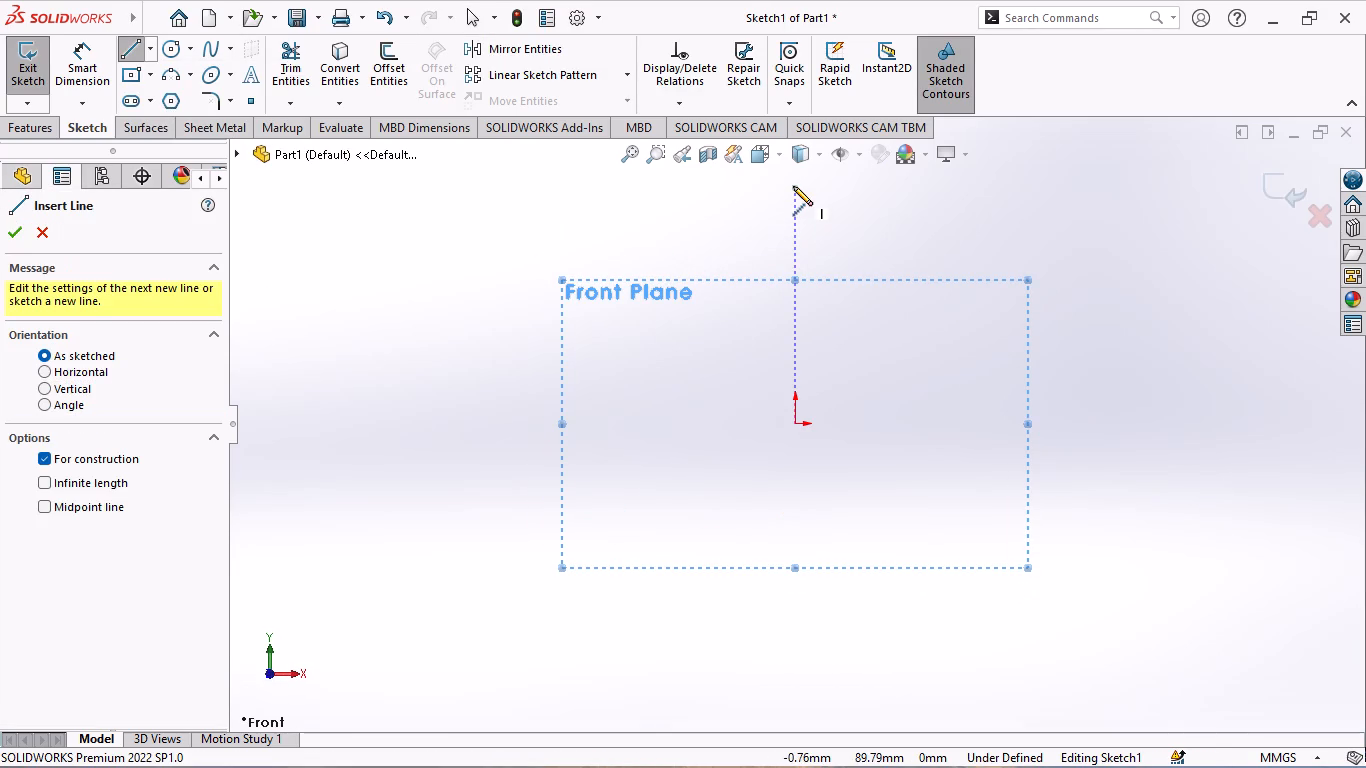
left_click(796, 716)
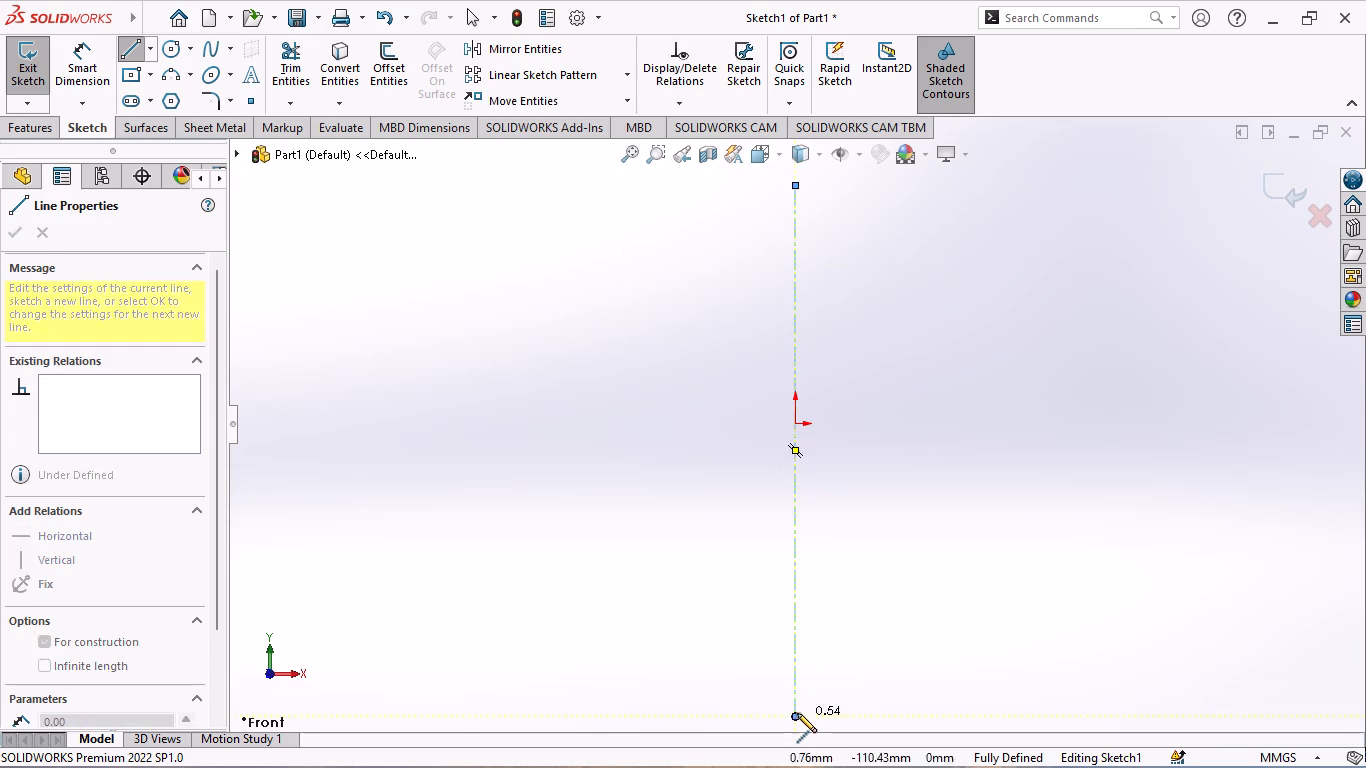
key("Escape")
Draw a horizontal centerline about 384 mm long passing through the origin and crossing the vertical centerline.
left_click(147, 50)
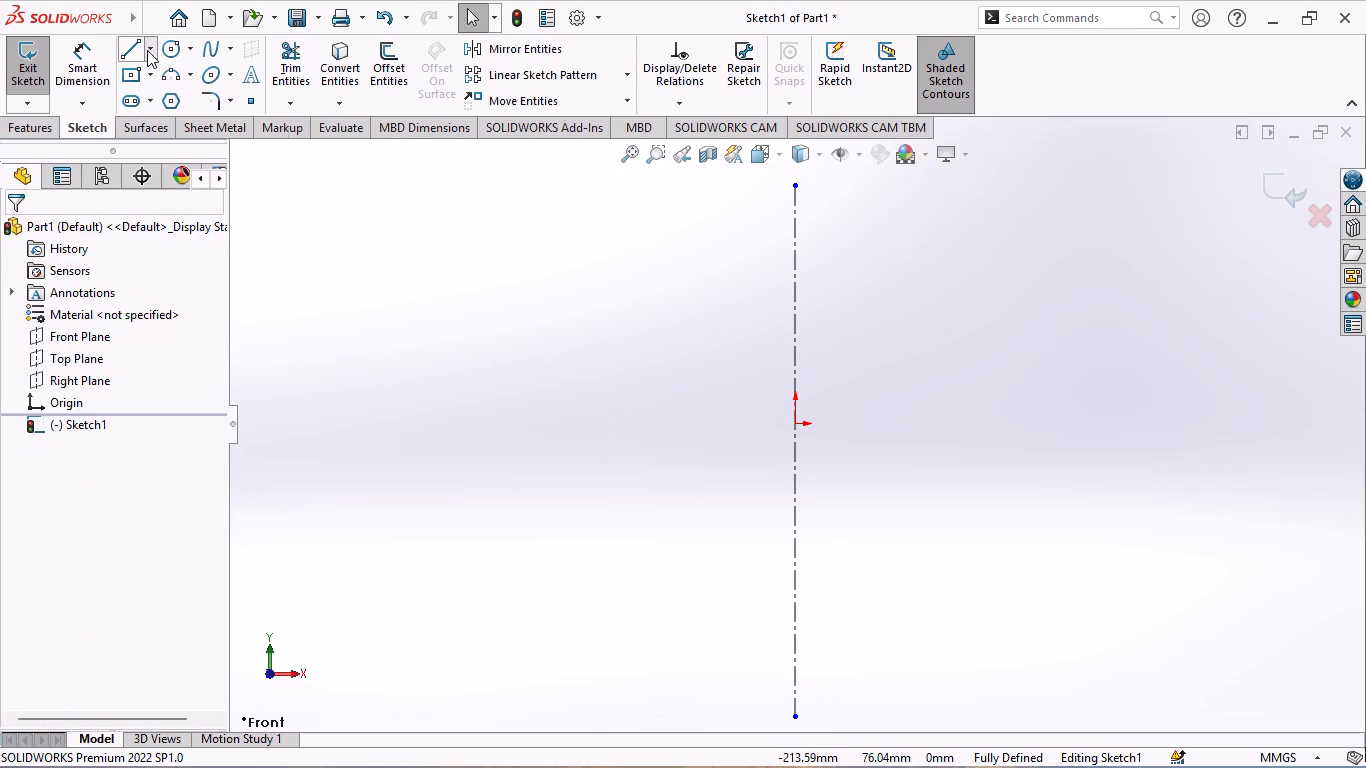
left_click(154, 95)
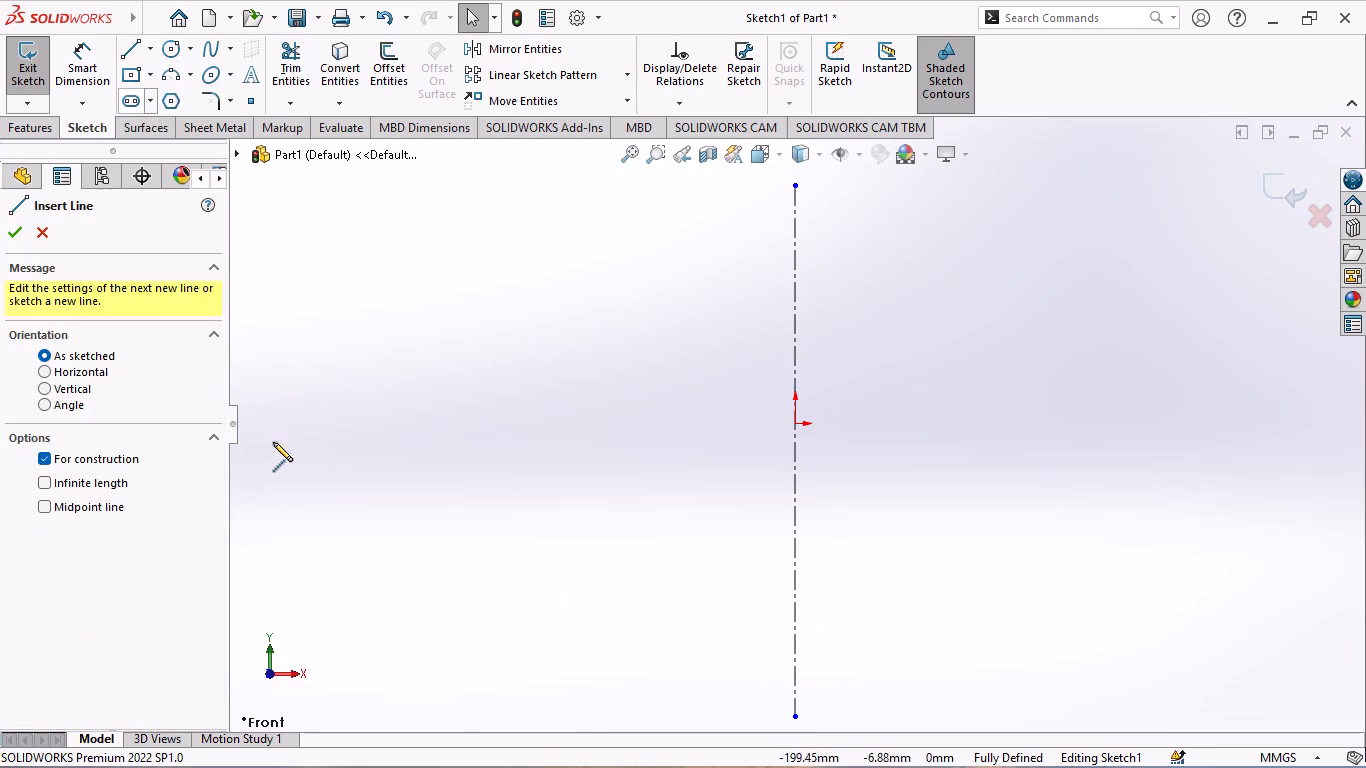
left_click(281, 423)
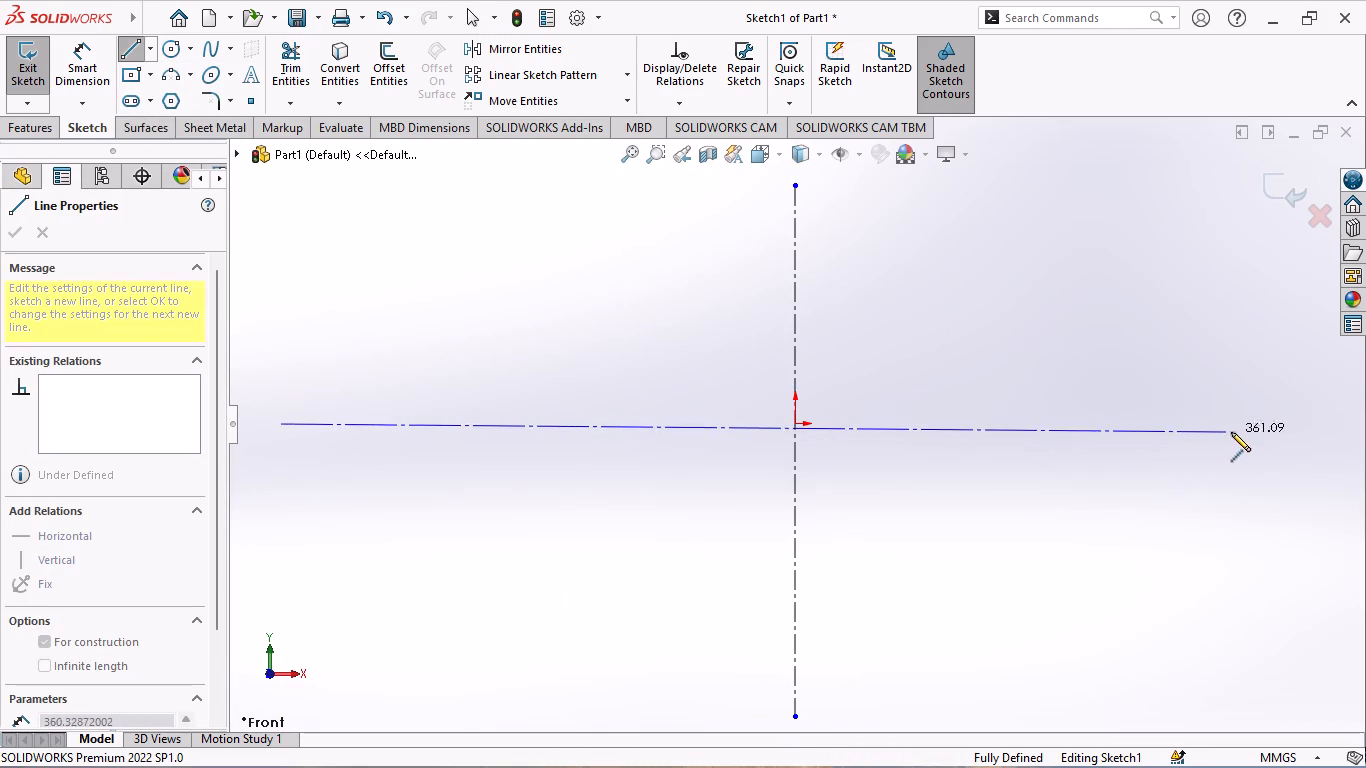
left_click(1286, 425)
key("Escape")
key("Escape")
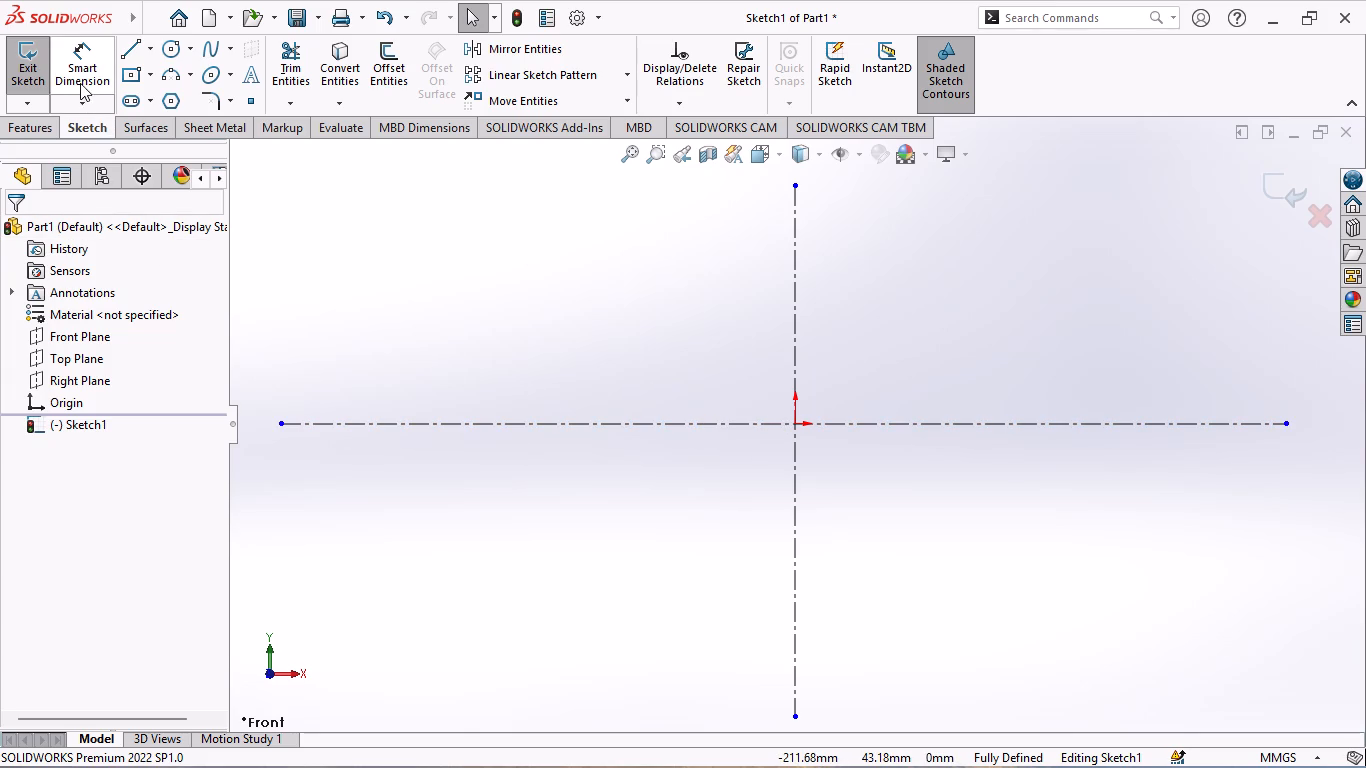
Sketch a closed line rectangle about 172 by 85 mm across the horizontal centerline, its right side lying on the vertical centerline.
left_click(129, 47)
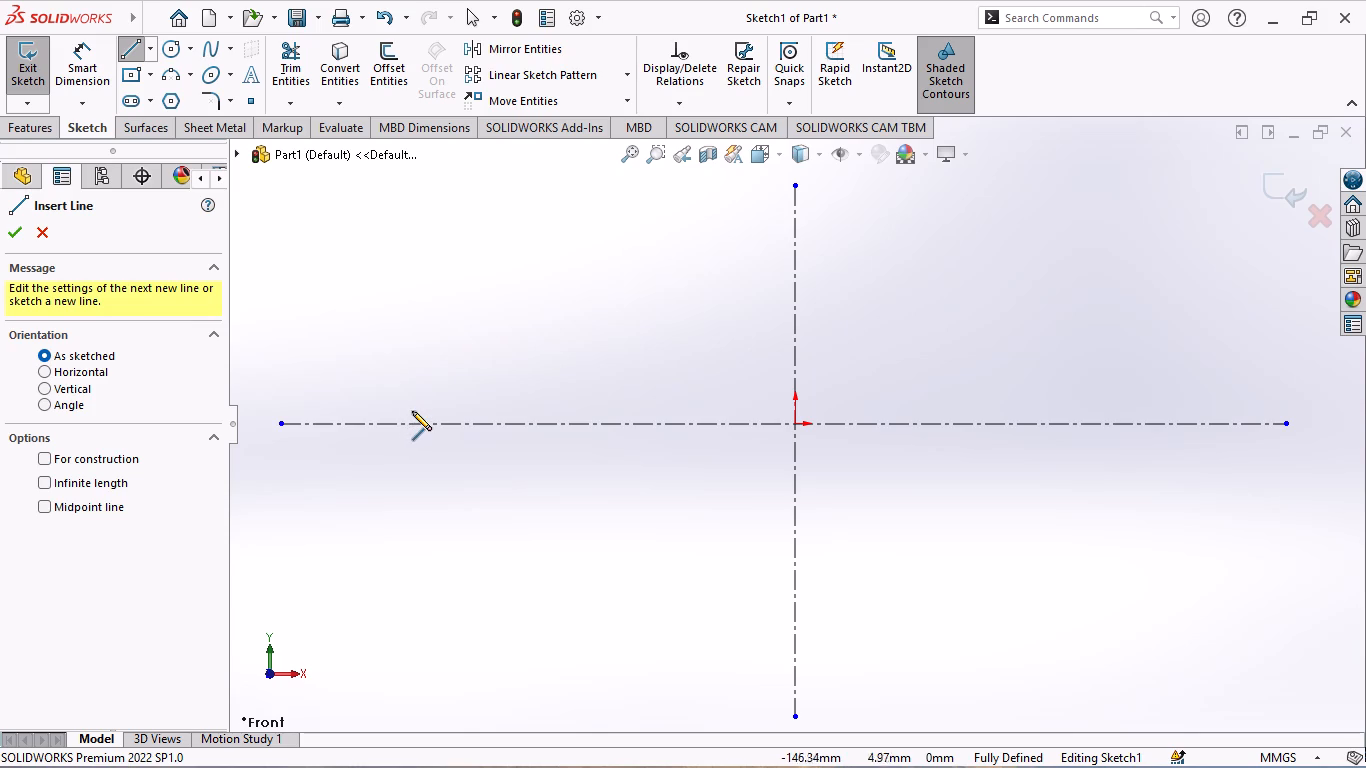
left_click(345, 254)
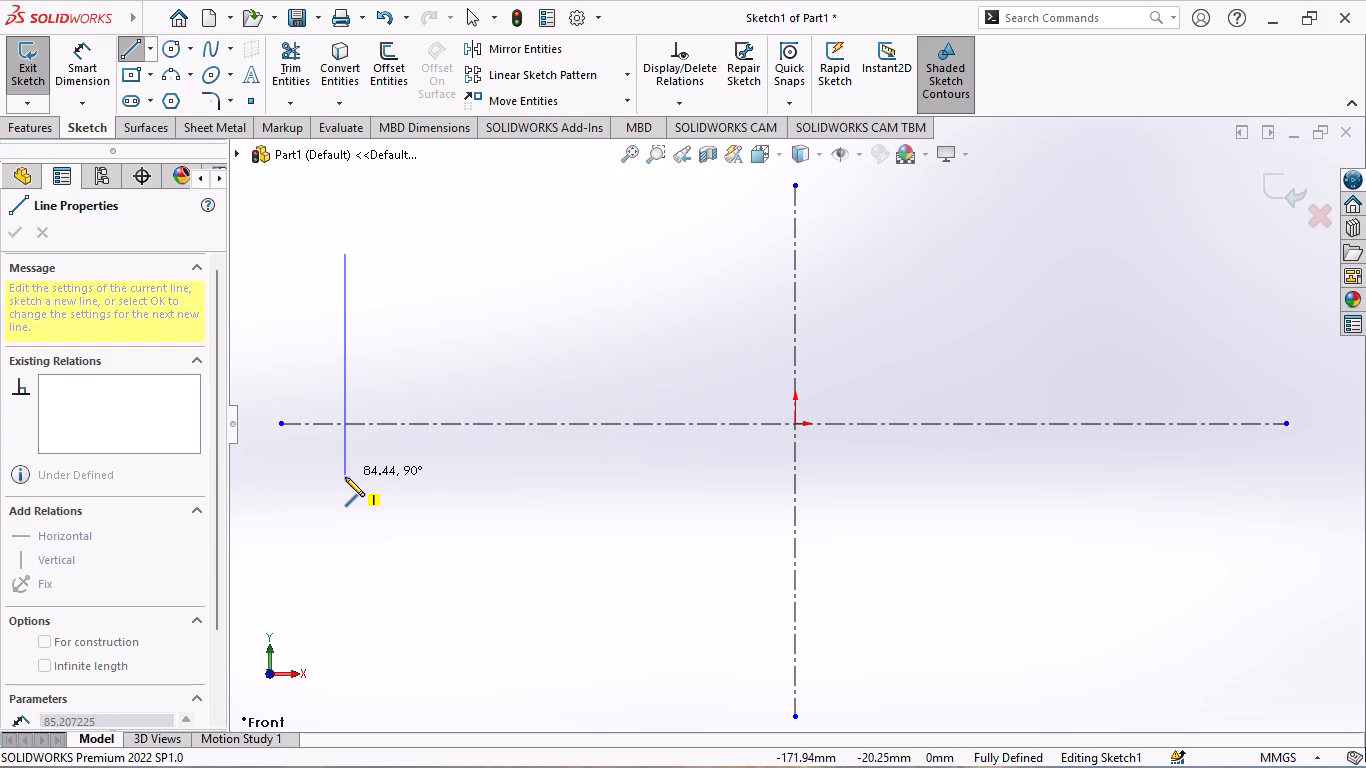
left_click(345, 477)
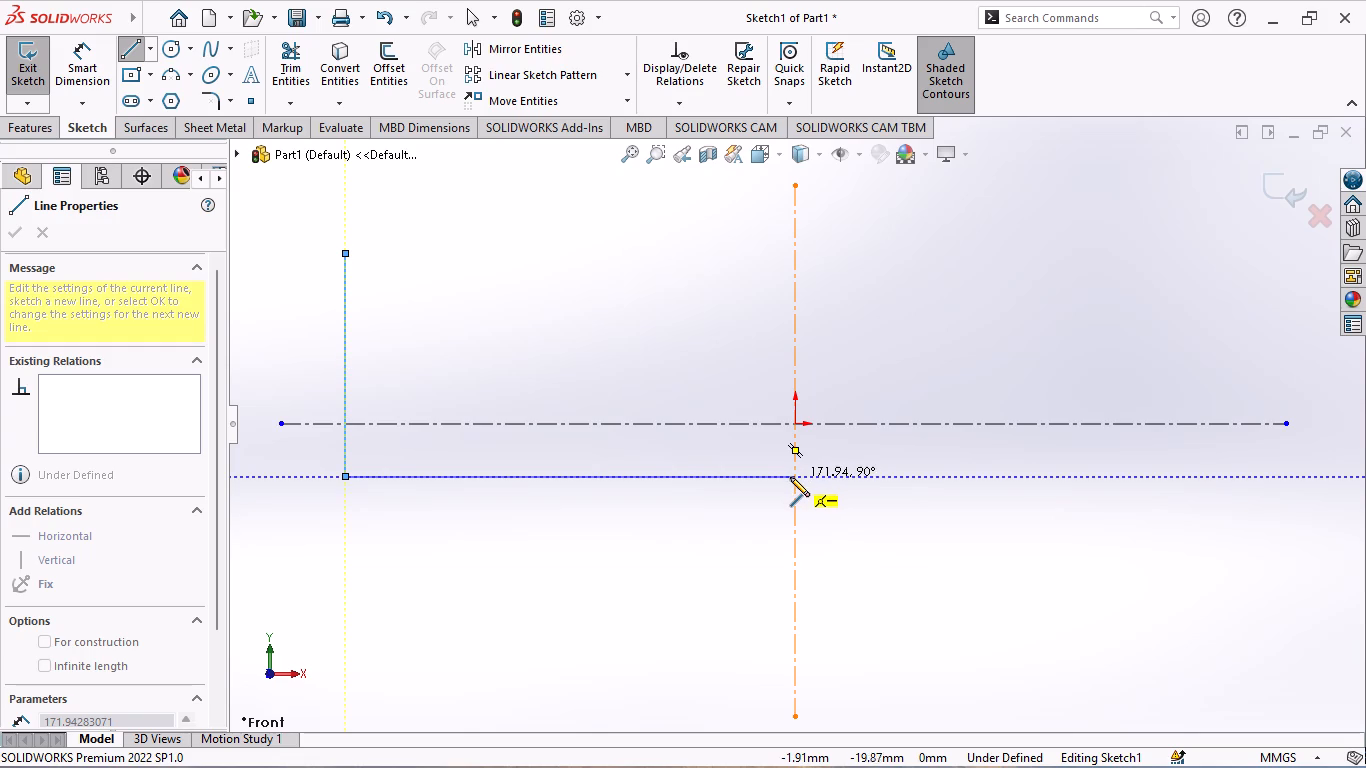
left_click(790, 477)
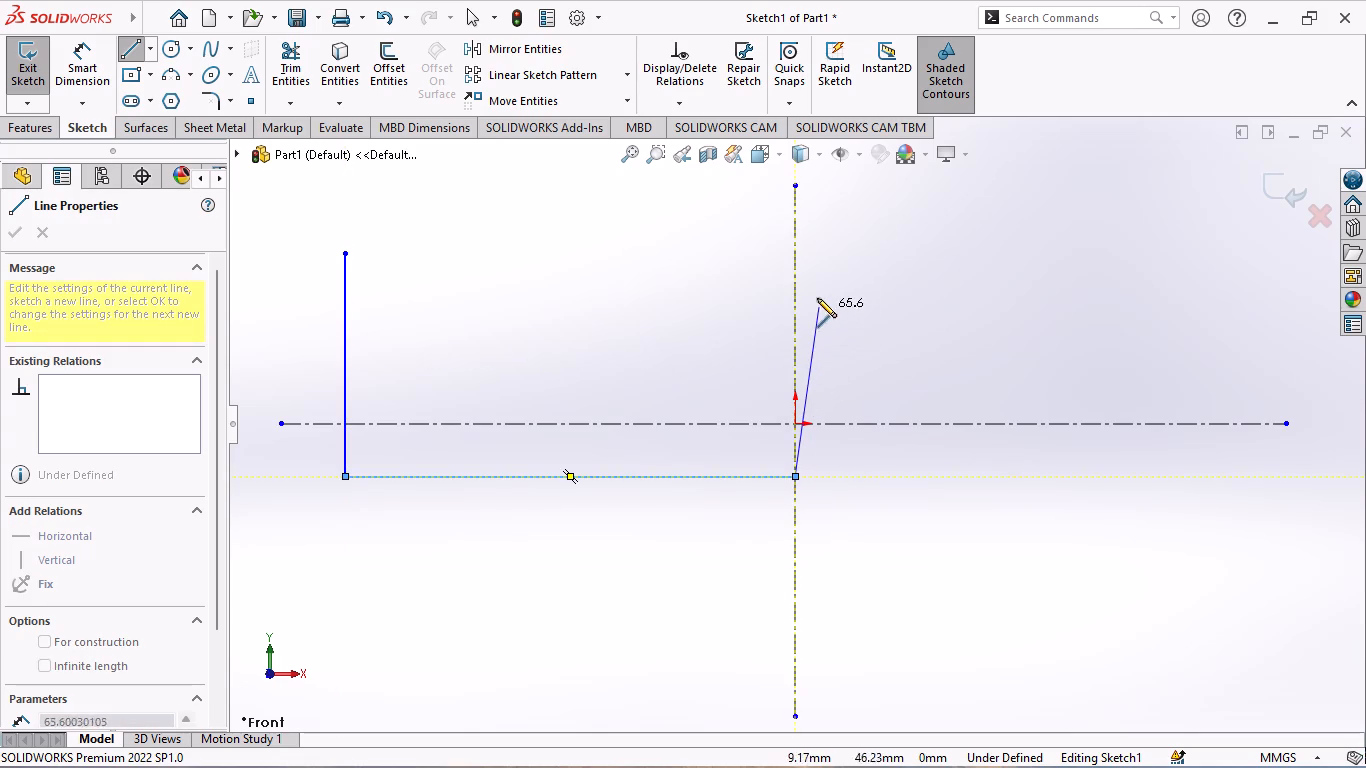
left_click(791, 255)
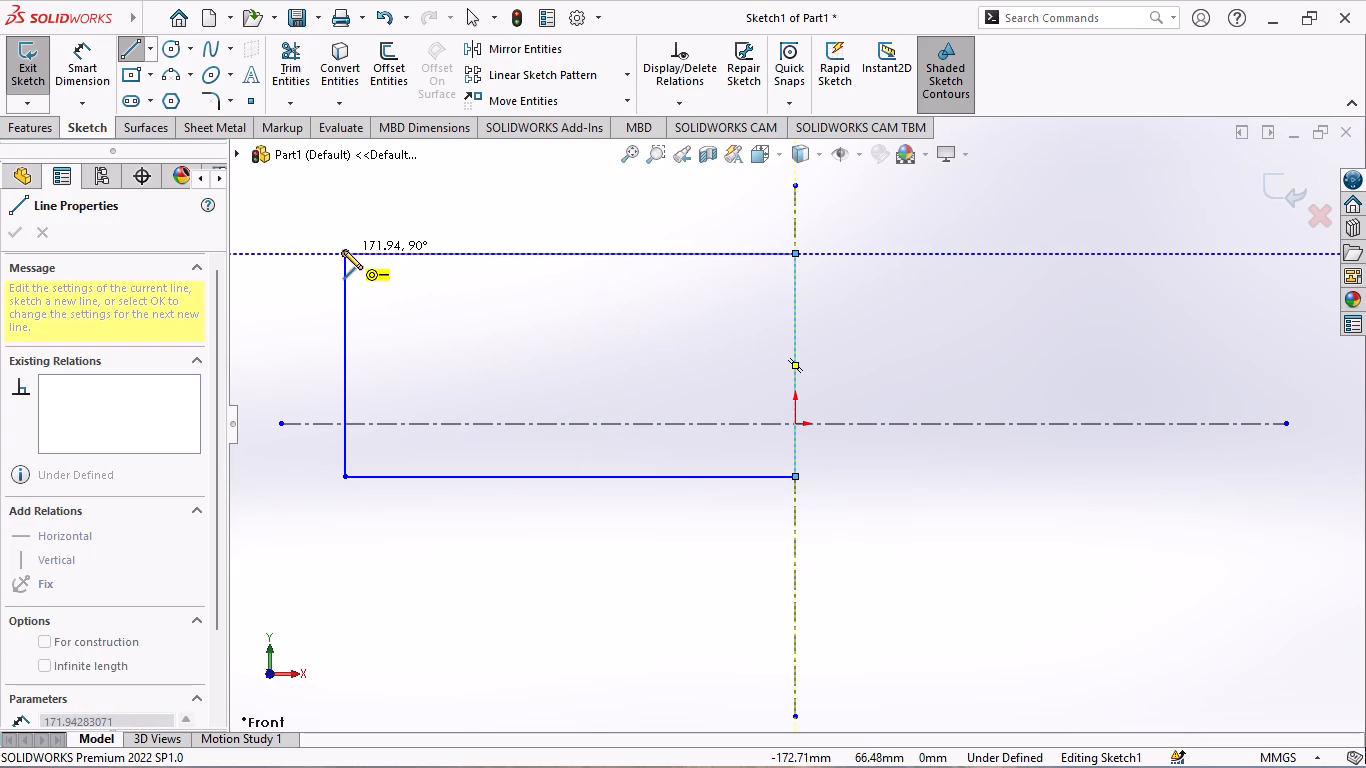
left_click(343, 250)
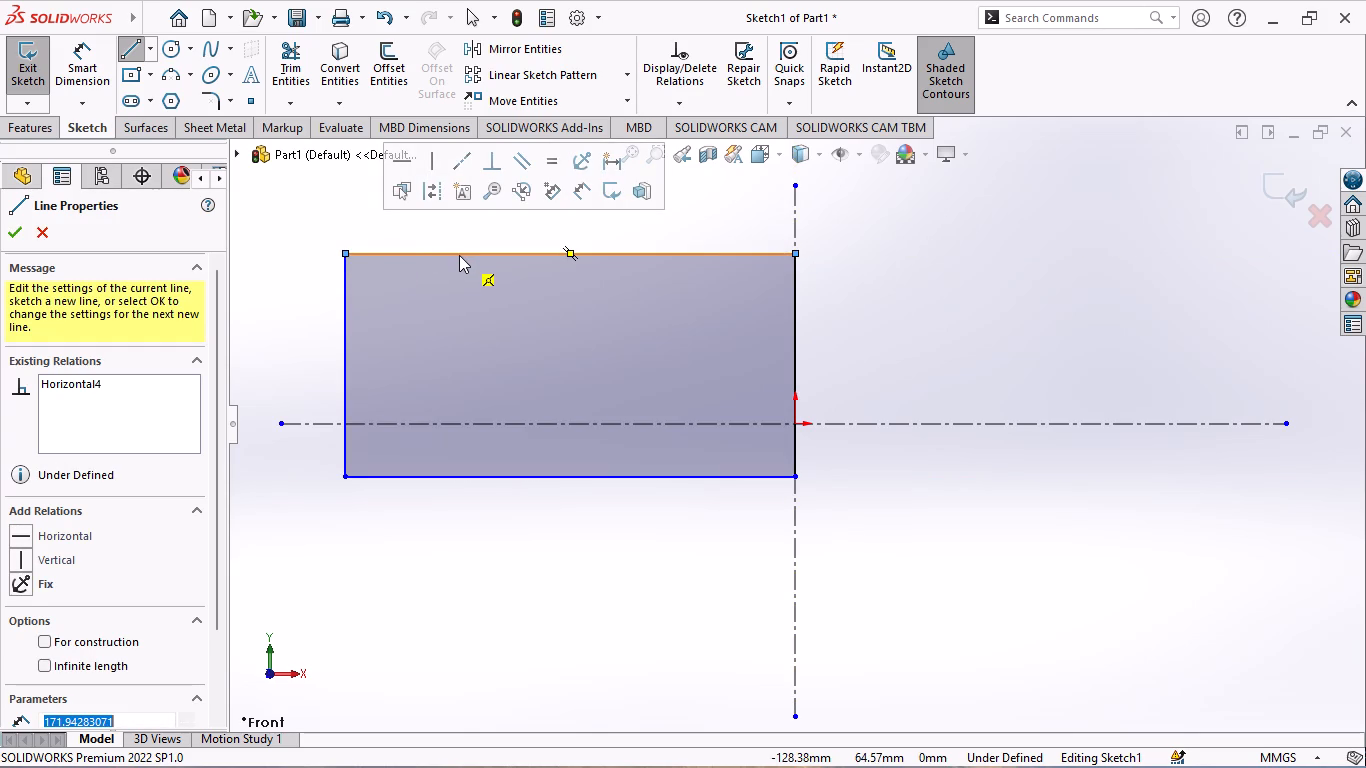
key("Escape")
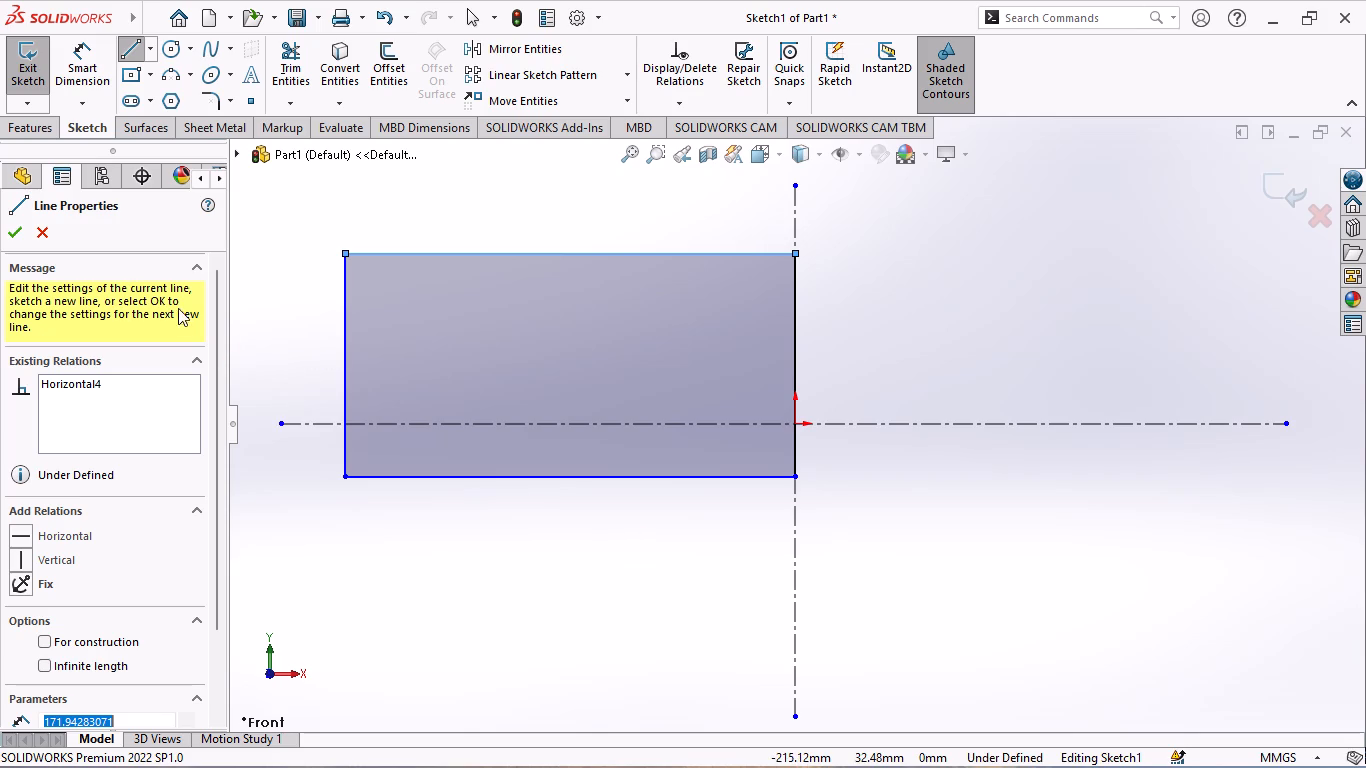
Dimension the rectangle's left vertical side to 150 mm.
left_click(82, 58)
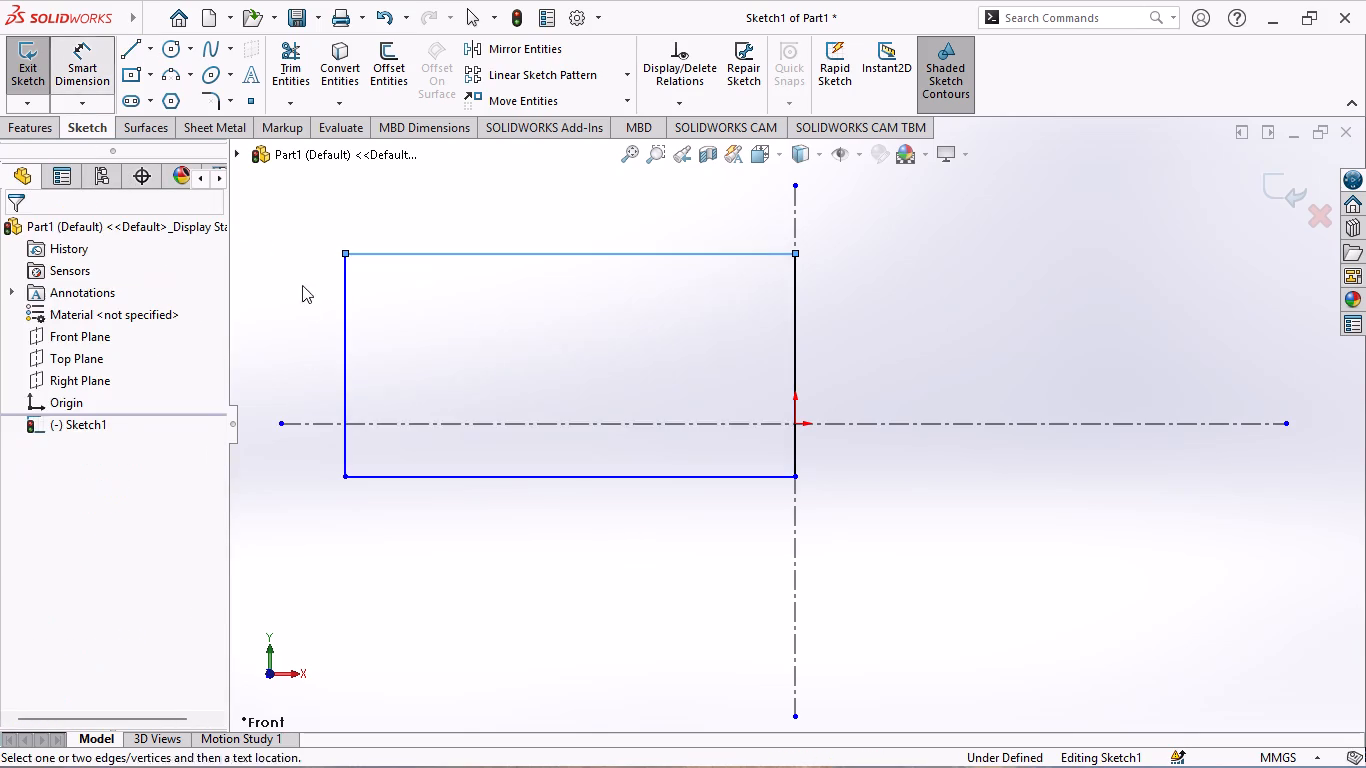
left_click(344, 336)
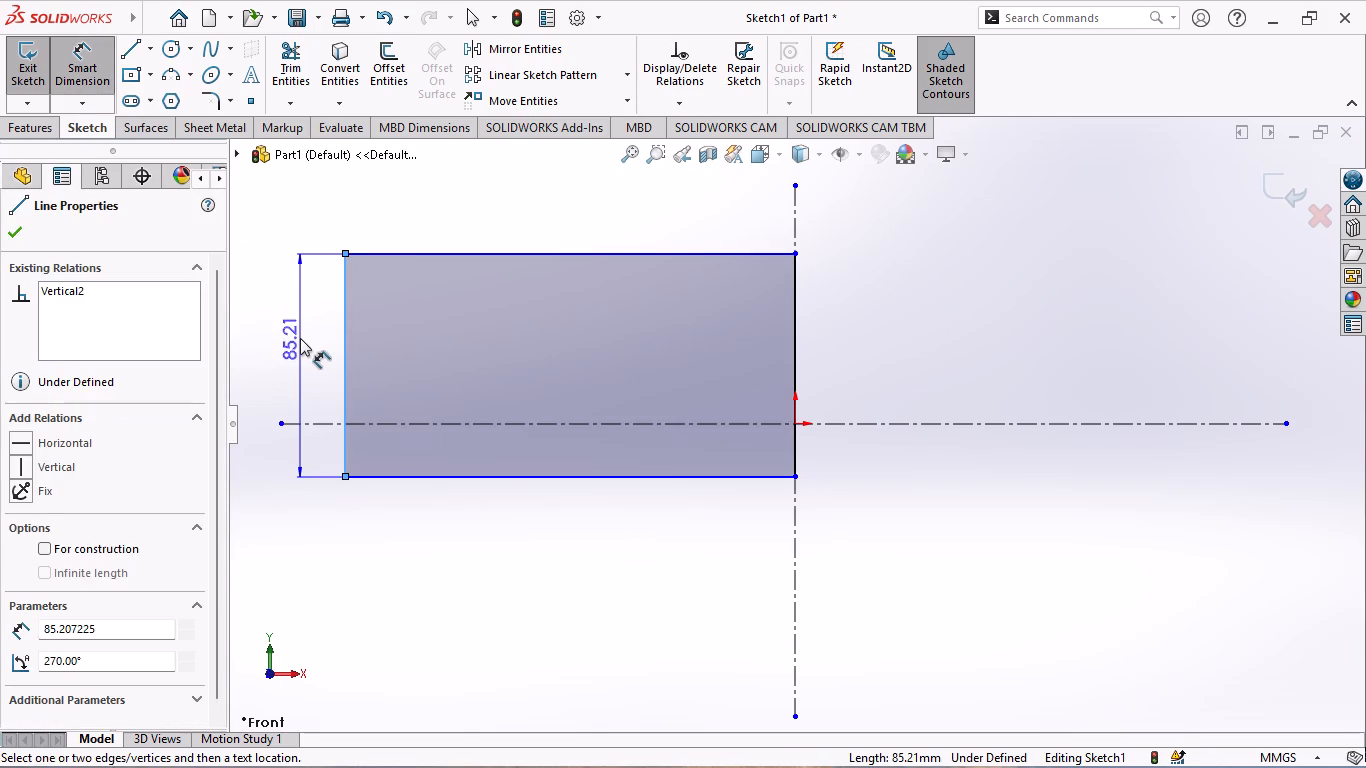
left_click(299, 339)
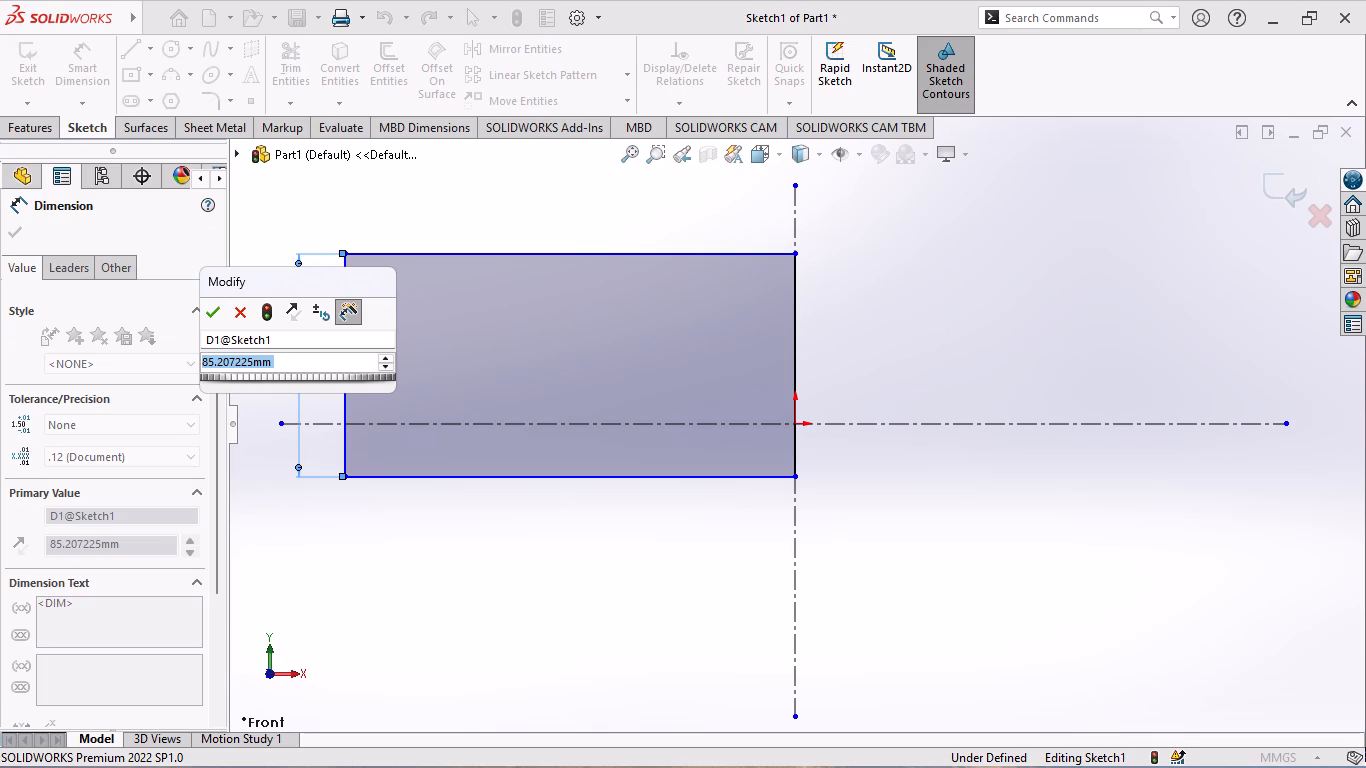
key("1")
key("5")
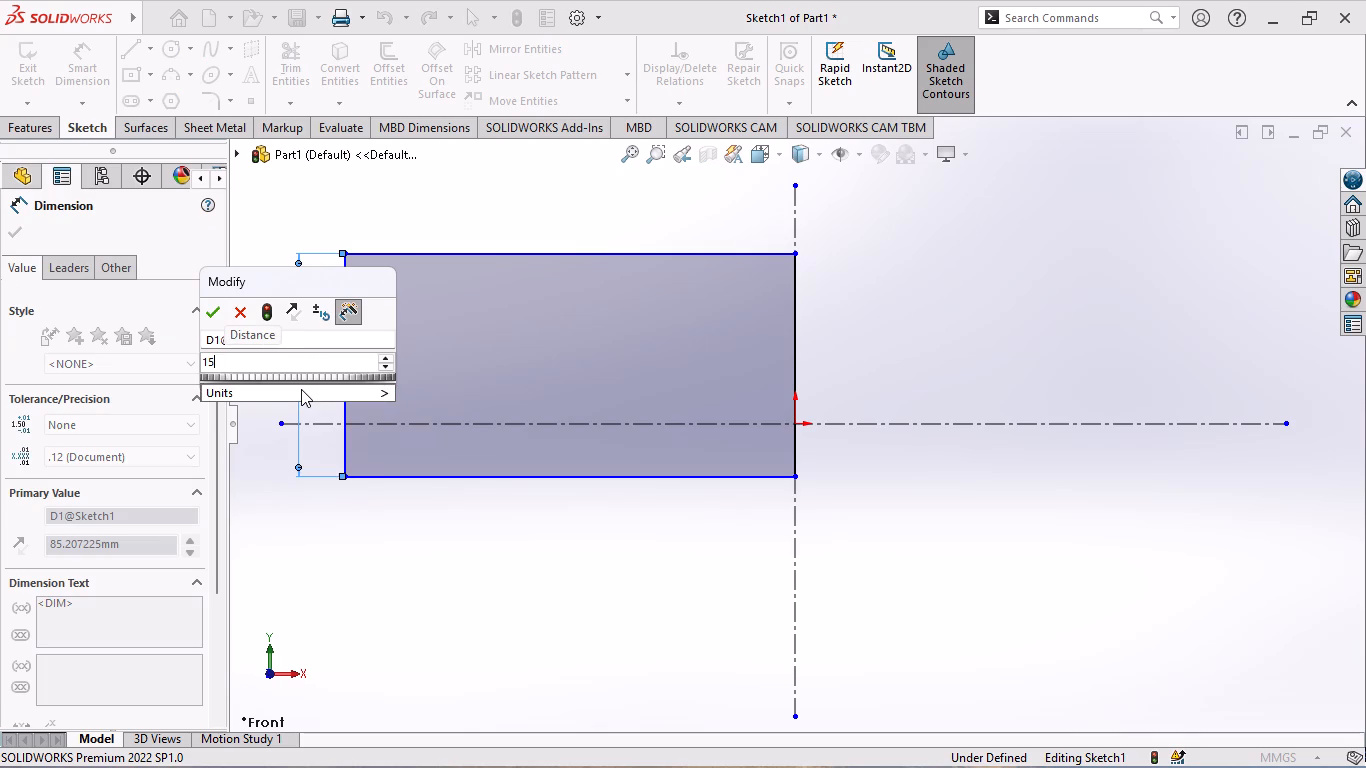
key("0")
key("Return")
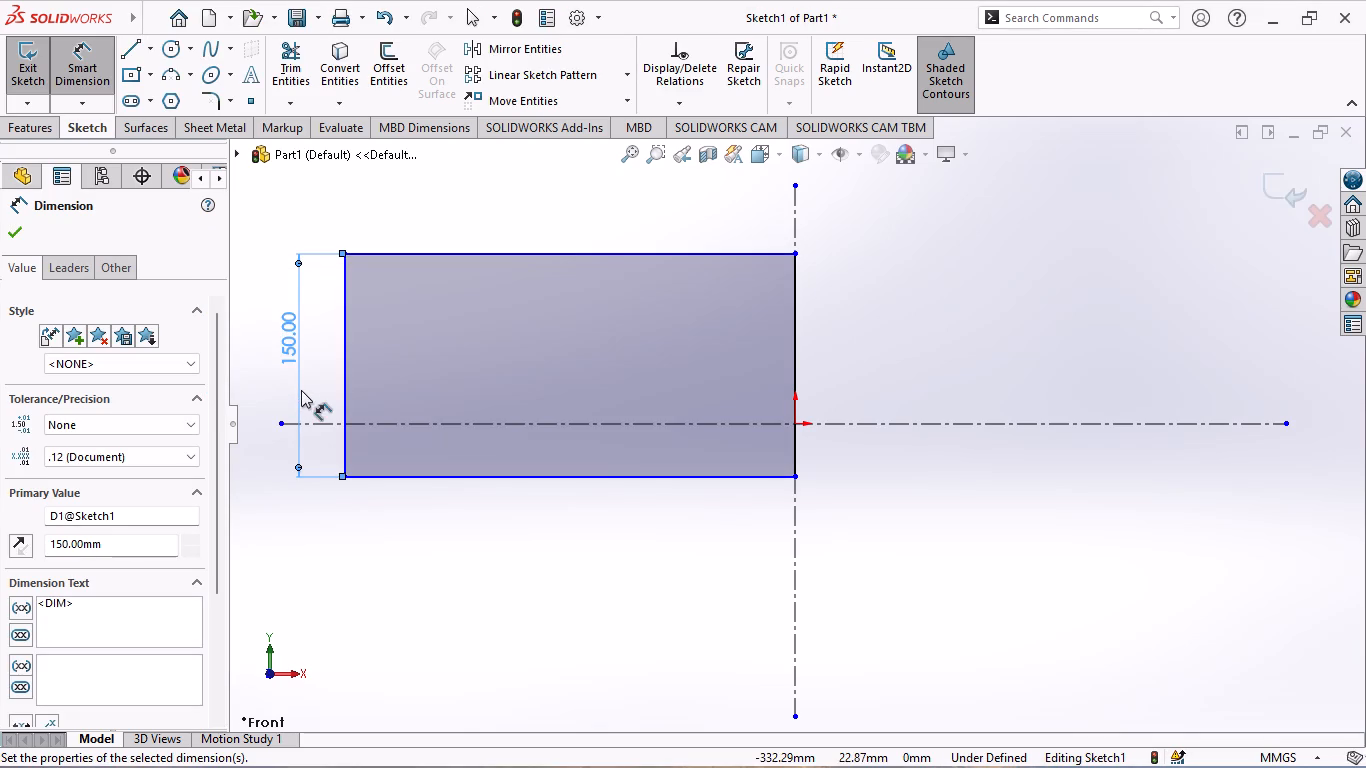
Dimension the rectangle's bottom edge to 800 mm.
scroll(301, 390, "up", 2)
scroll(608, 372, "up", 2)
scroll(691, 414, "down", 3)
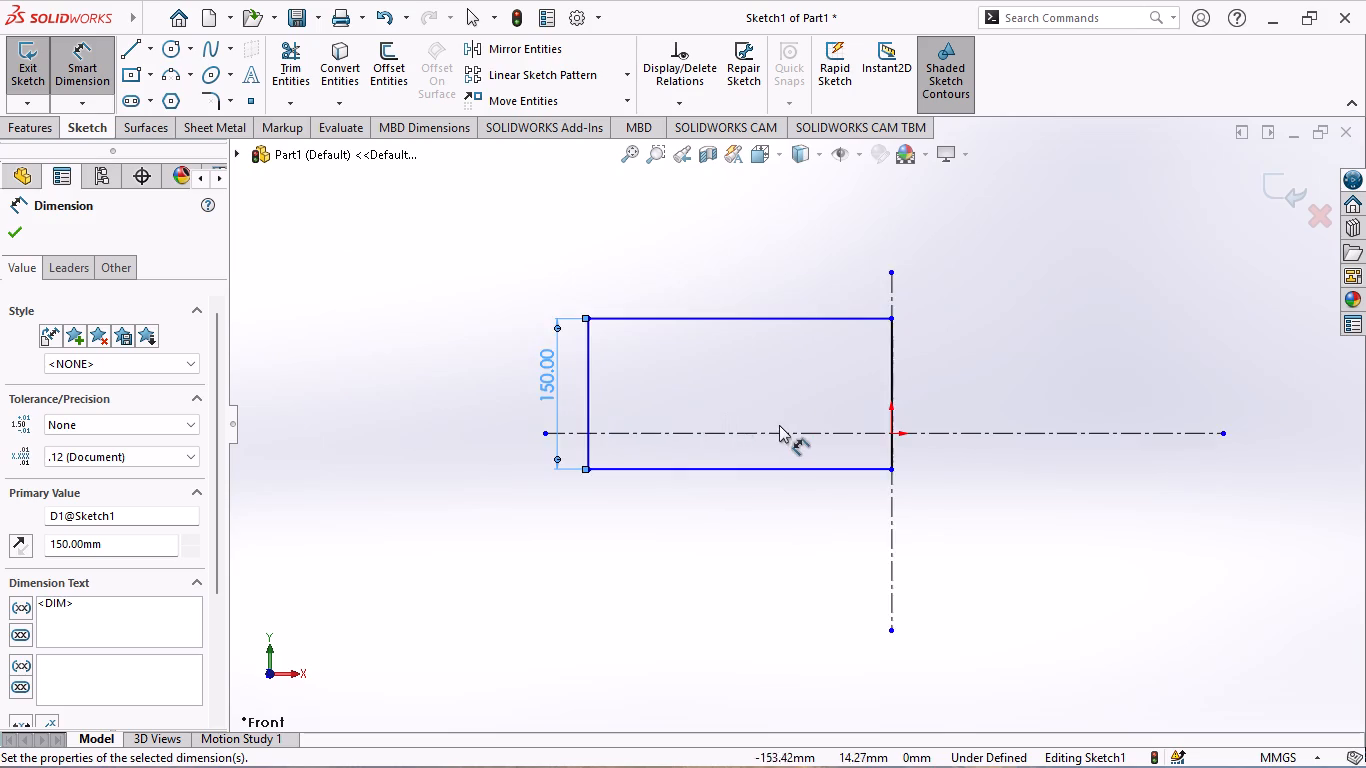
scroll(783, 426, "down", 2)
left_click(743, 486)
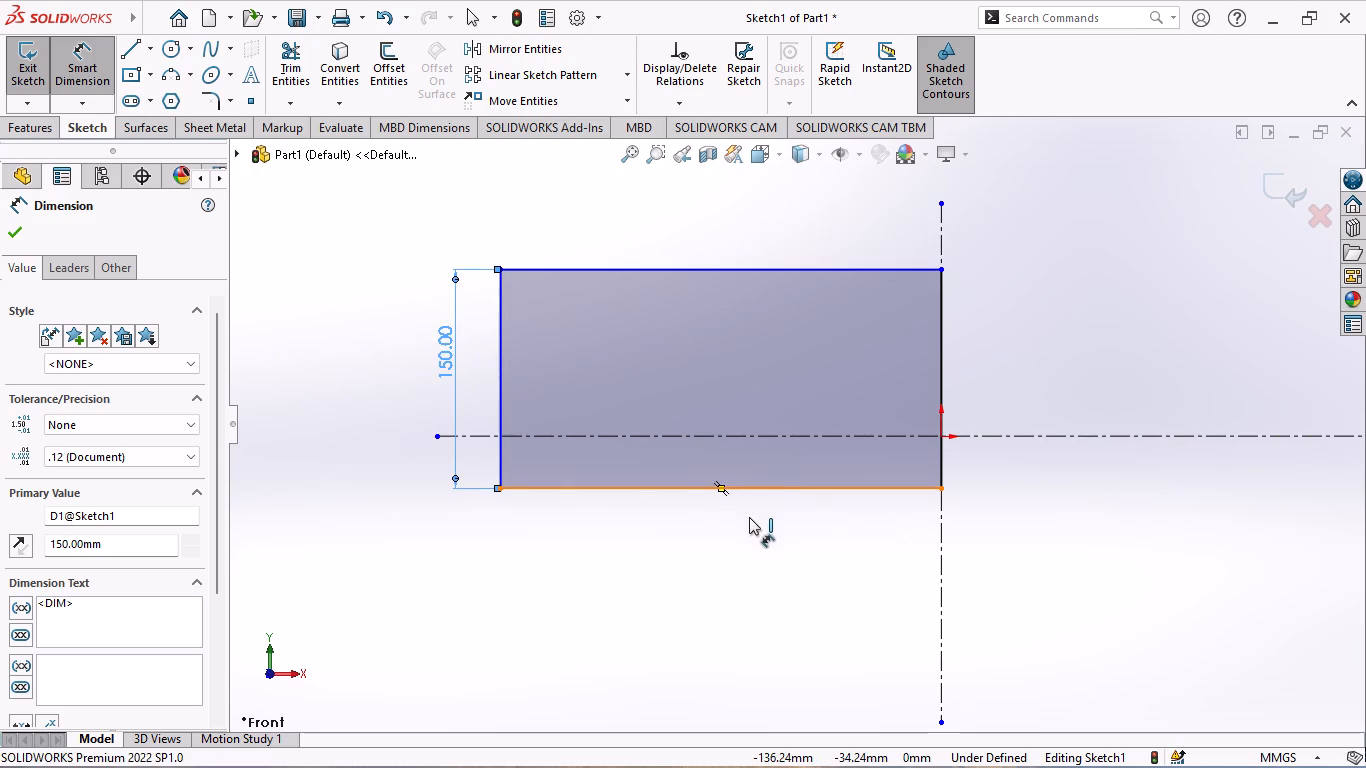
left_click(742, 554)
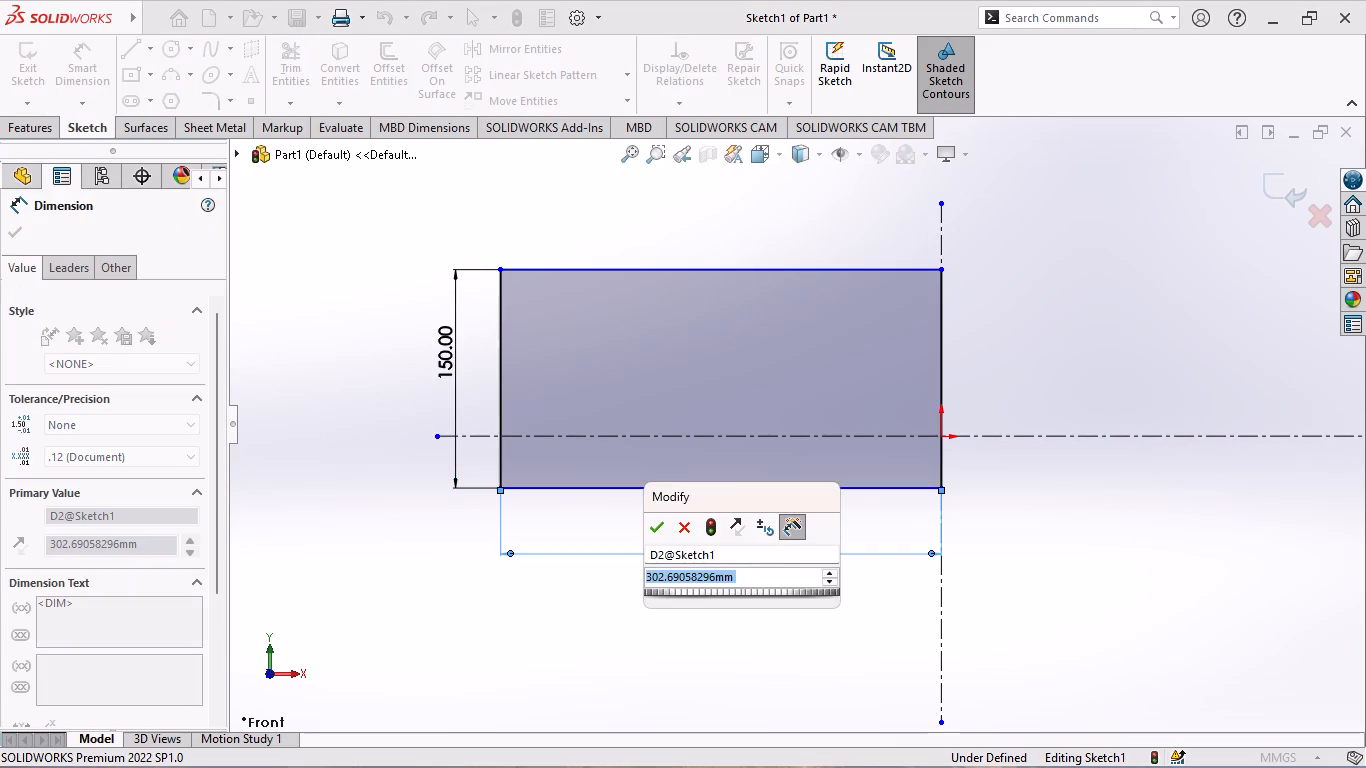
type("80")
key("0")
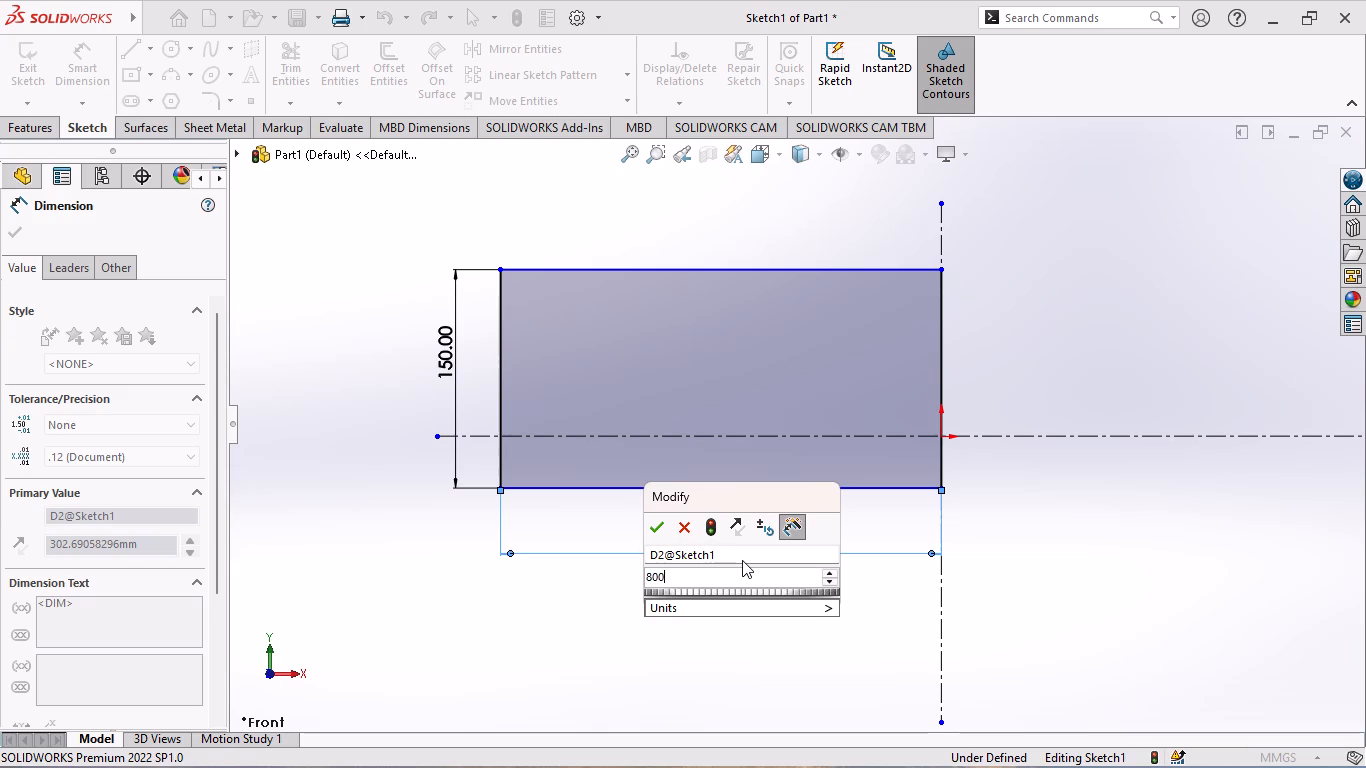
key("Return")
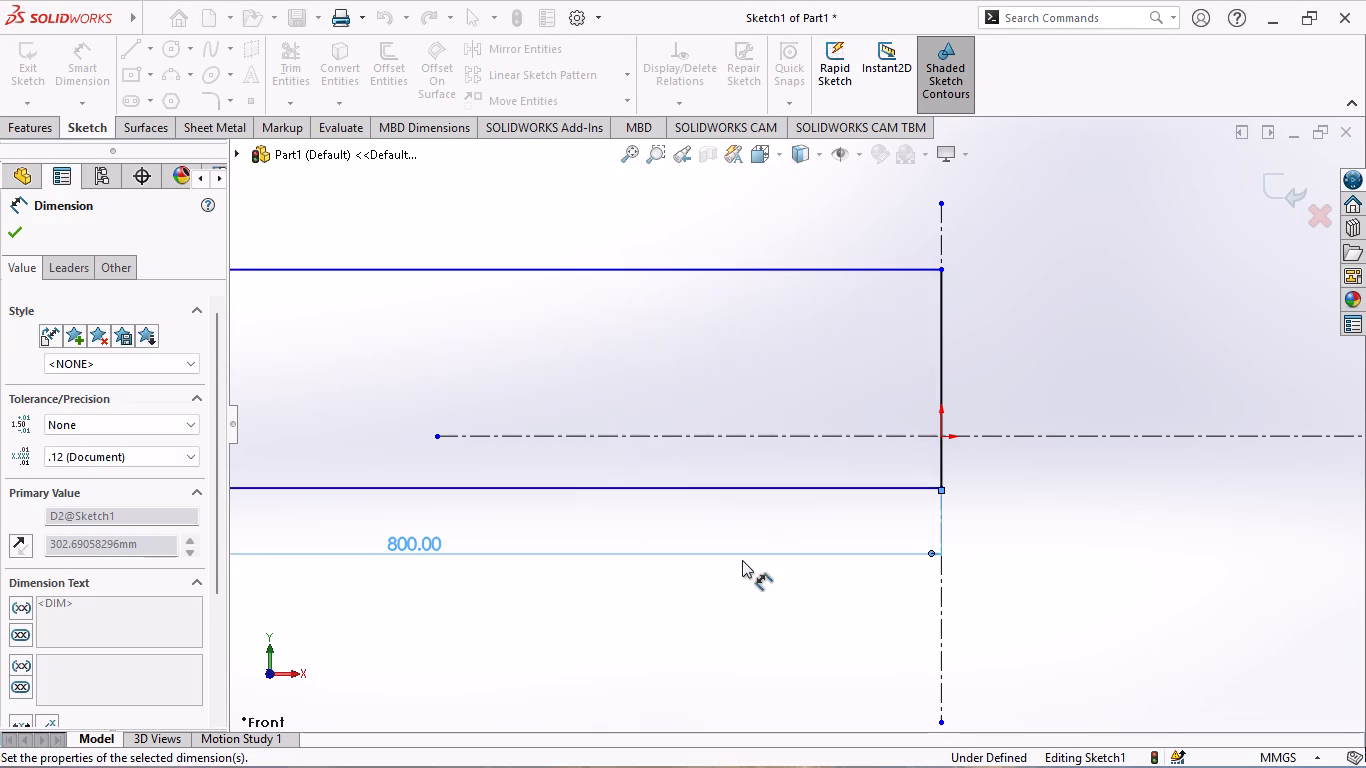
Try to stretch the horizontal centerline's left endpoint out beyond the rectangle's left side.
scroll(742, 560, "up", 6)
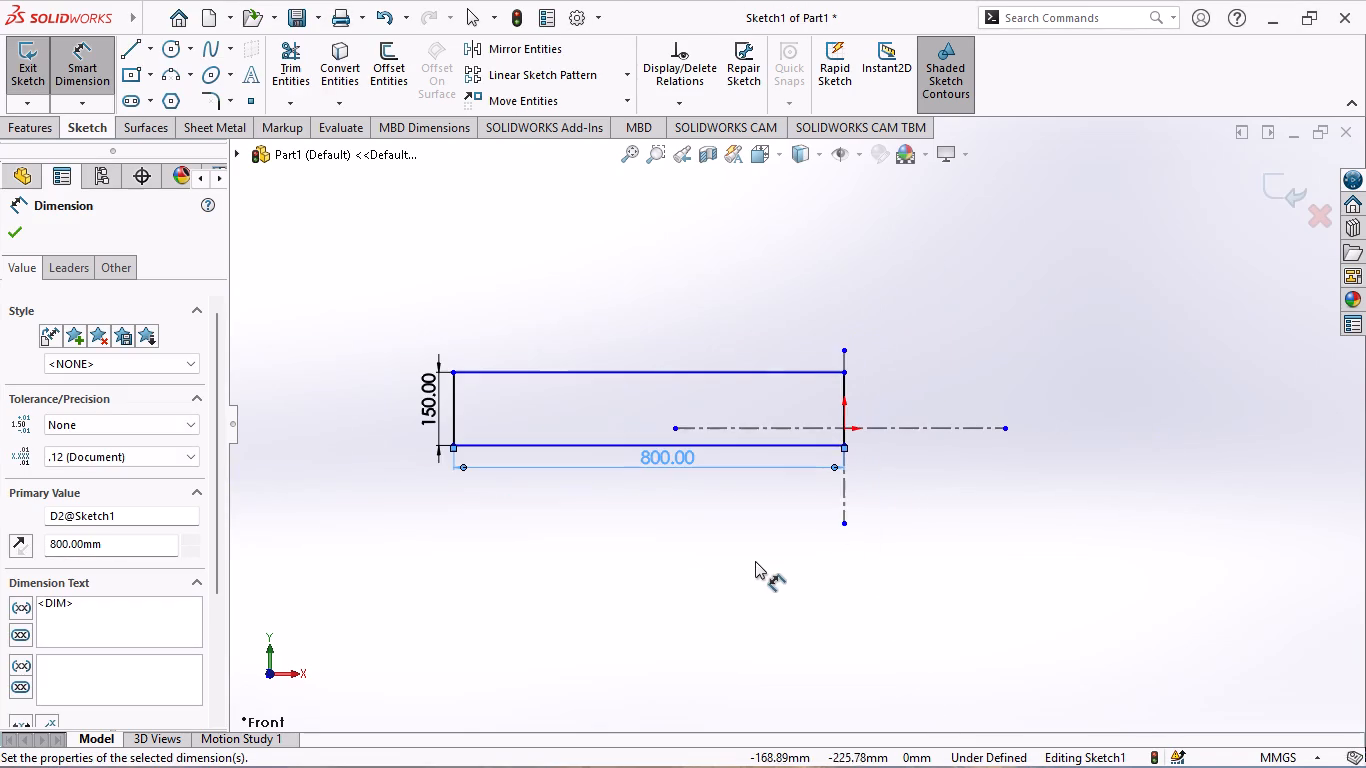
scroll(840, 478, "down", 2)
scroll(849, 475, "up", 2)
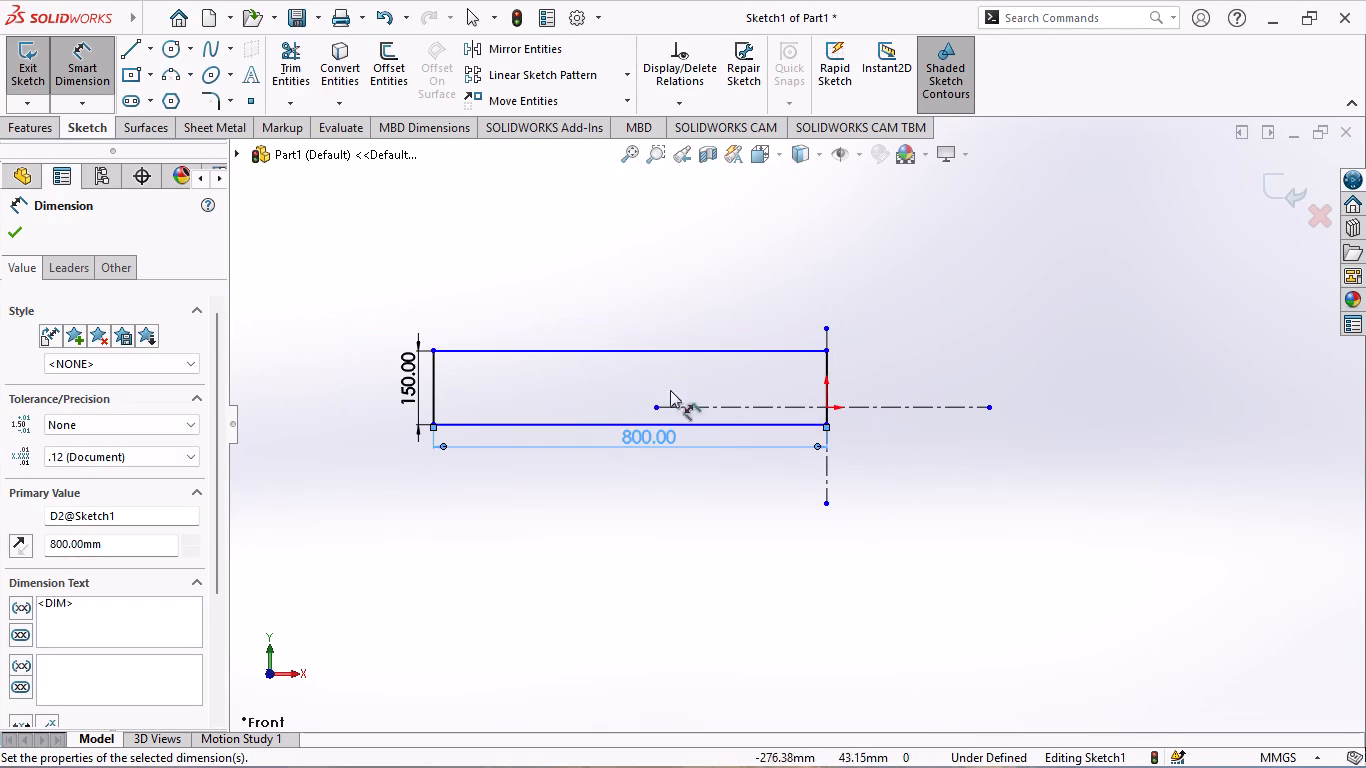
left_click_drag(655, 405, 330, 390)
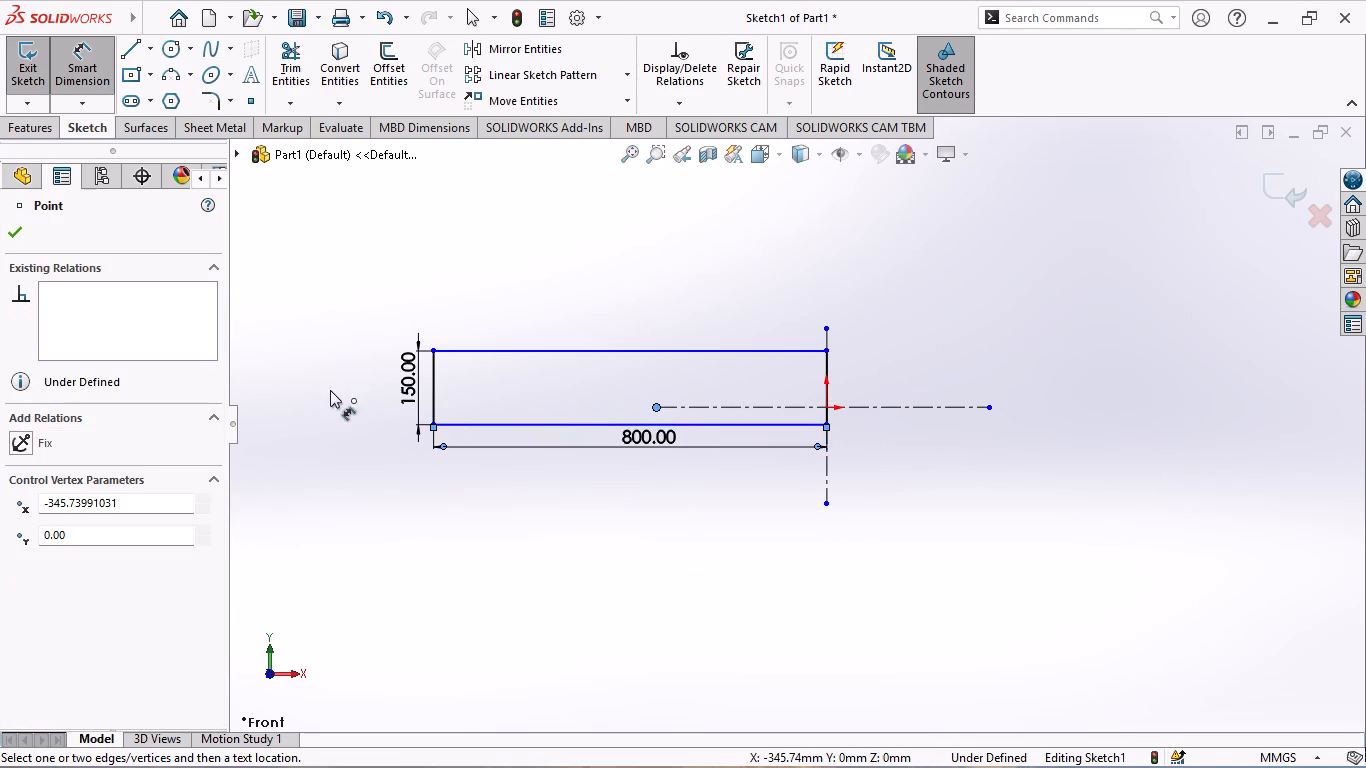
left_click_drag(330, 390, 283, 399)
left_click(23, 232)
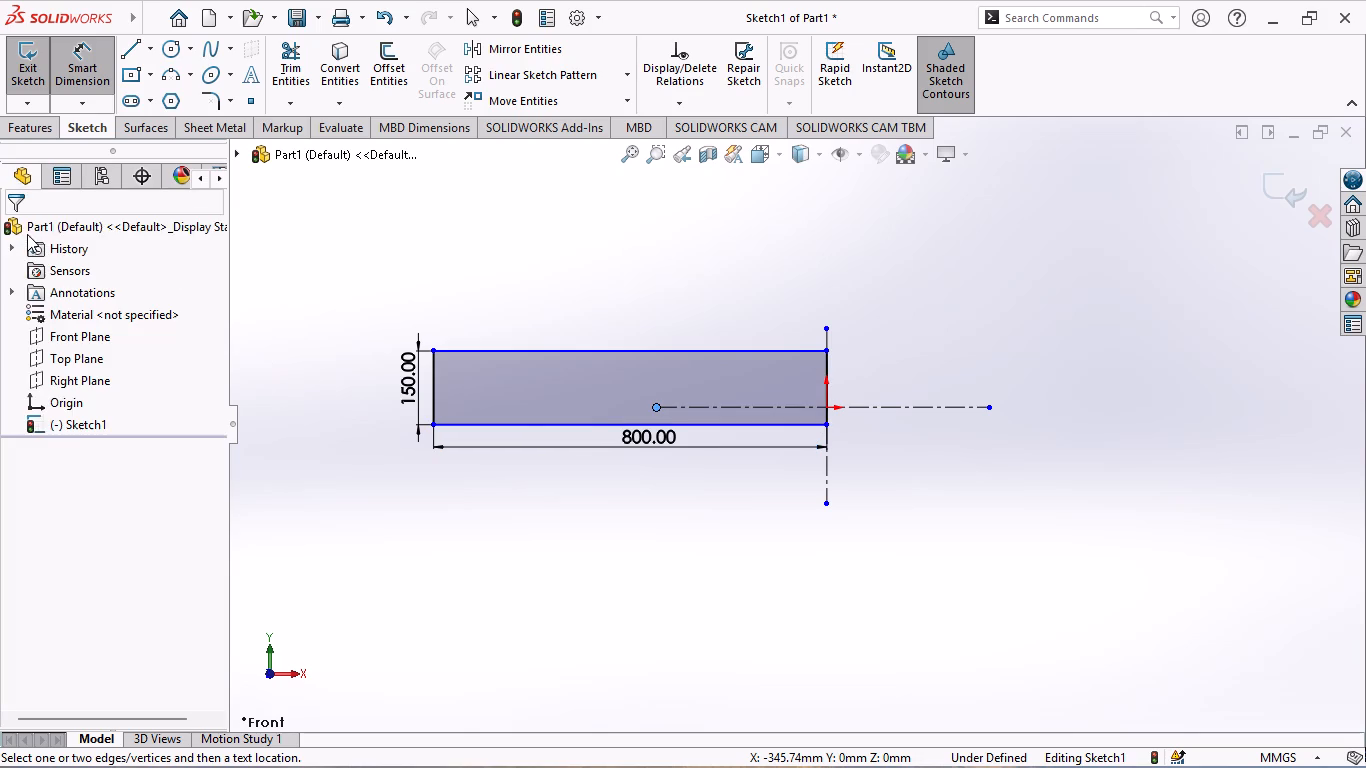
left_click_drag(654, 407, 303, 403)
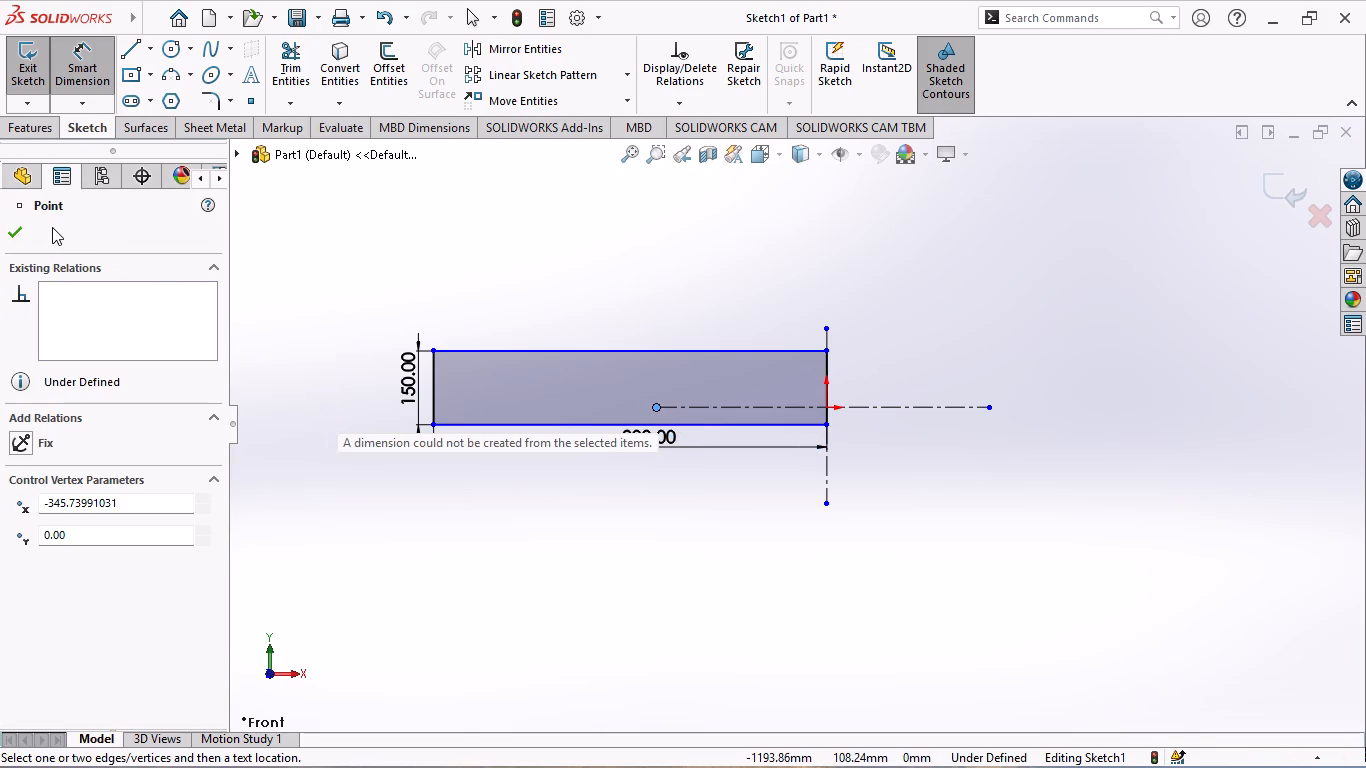
Leave Smart Dimension and extend the horizontal centerline's left endpoint well beyond the rectangle's left side.
left_click(77, 72)
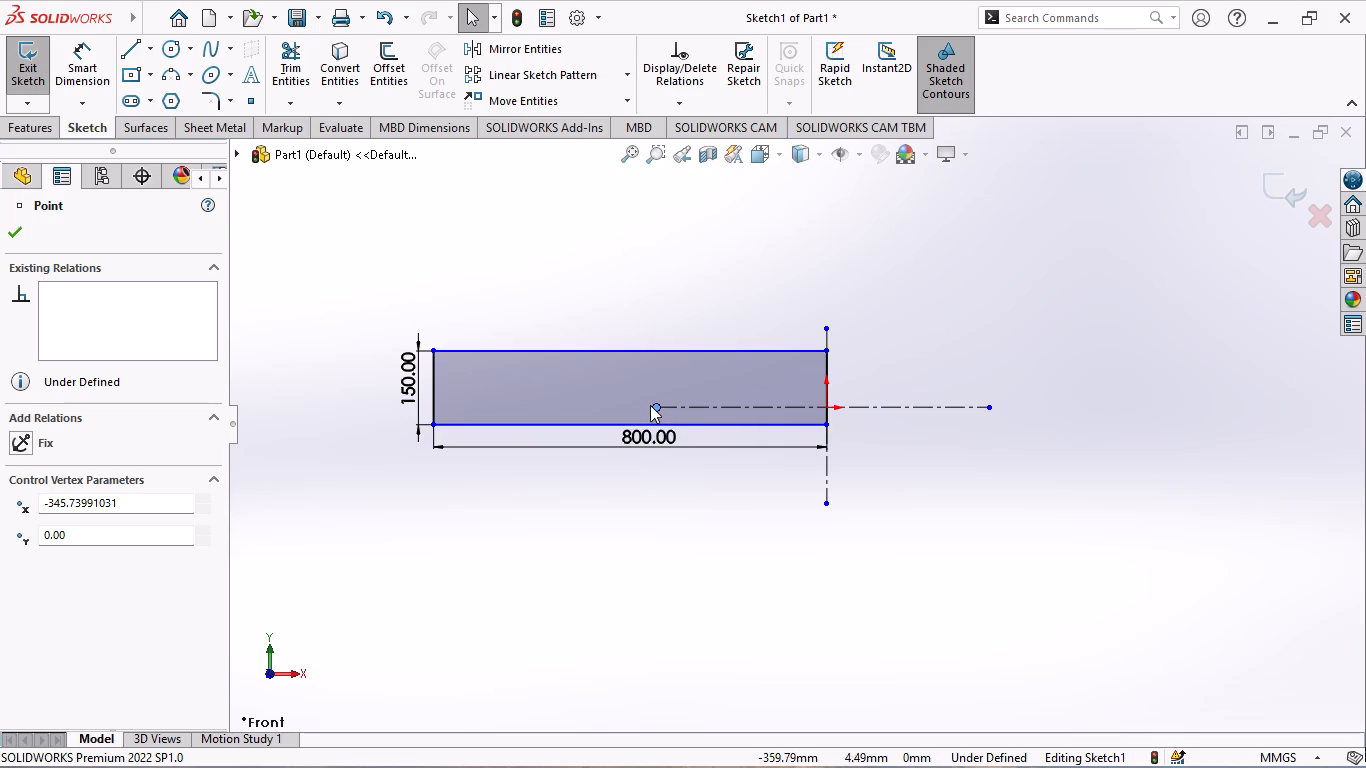
left_click_drag(657, 404, 298, 398)
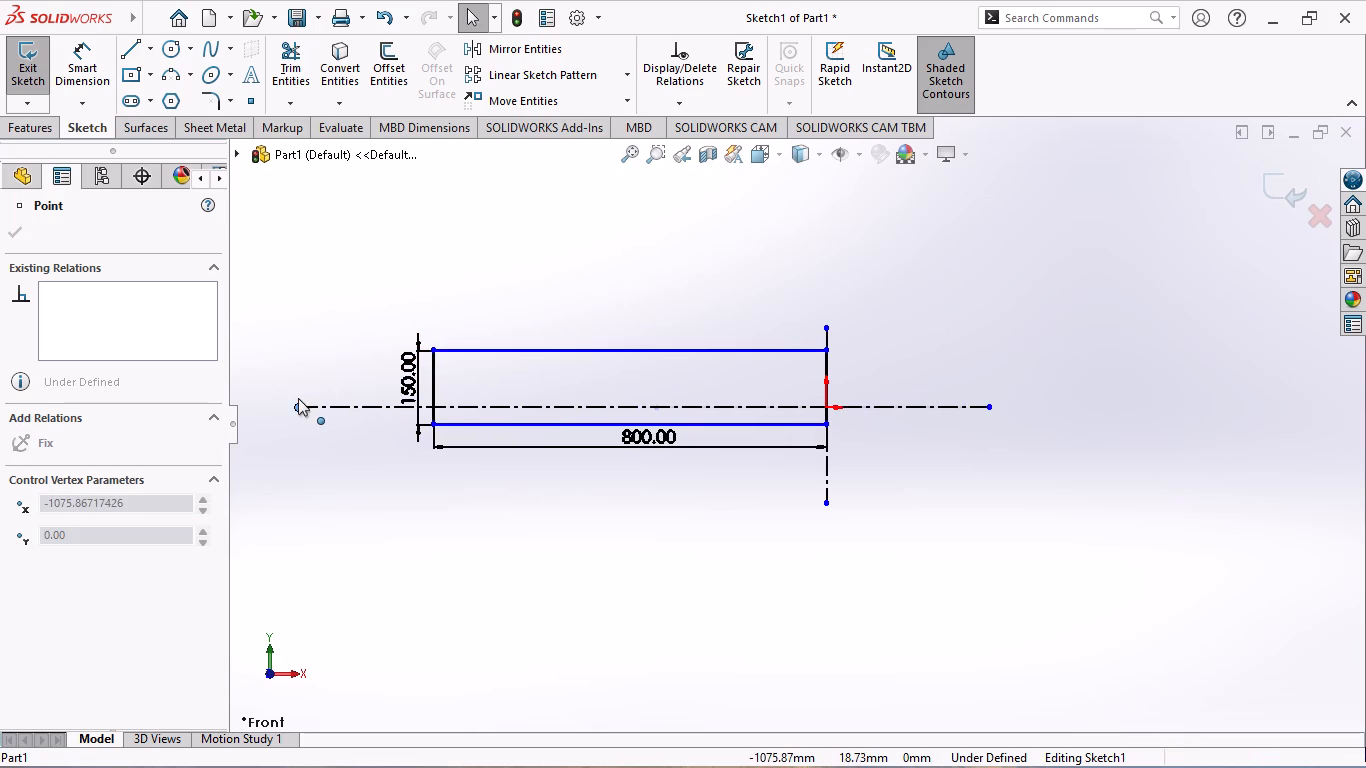
left_click_drag(298, 398, 259, 399)
scroll(785, 398, "up", 1)
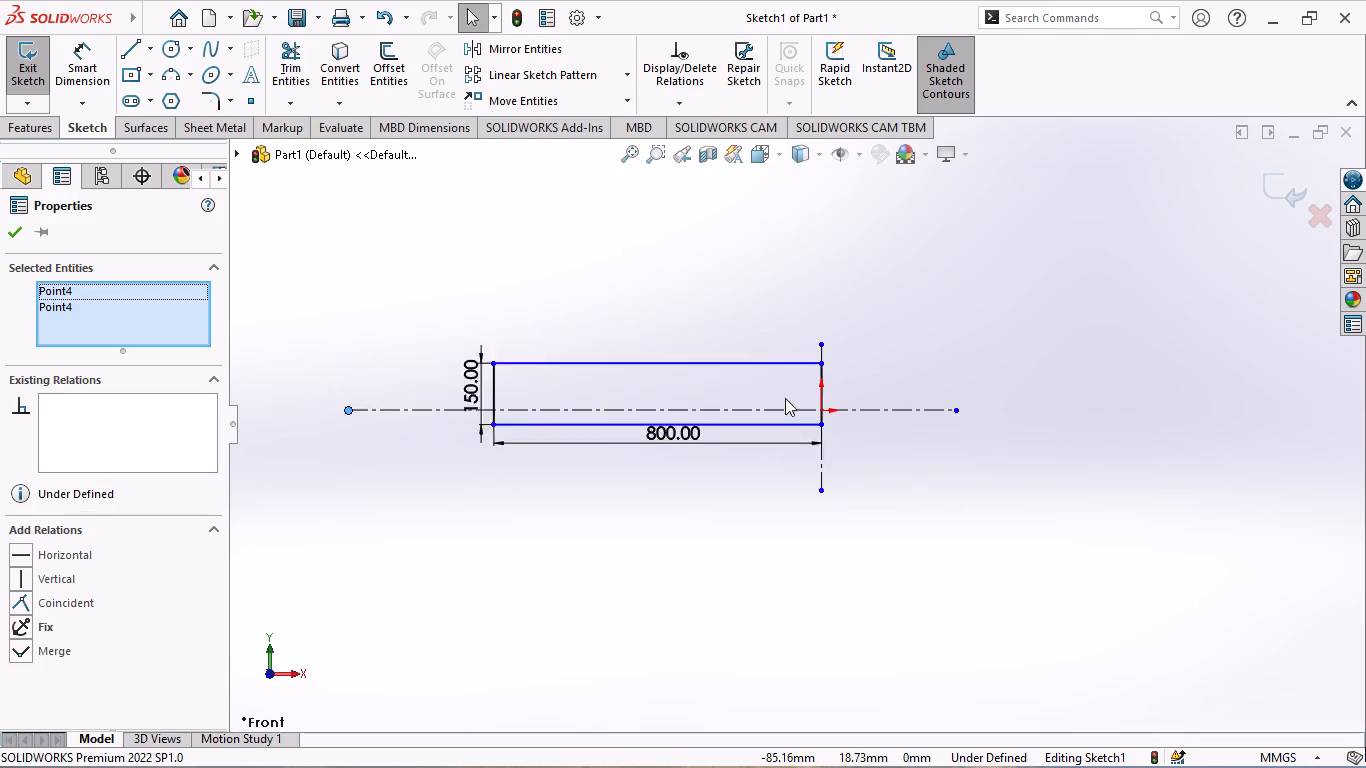
Extend the horizontal centerline's right endpoint far past the origin, to about X 1440 mm.
scroll(785, 398, "up", 2)
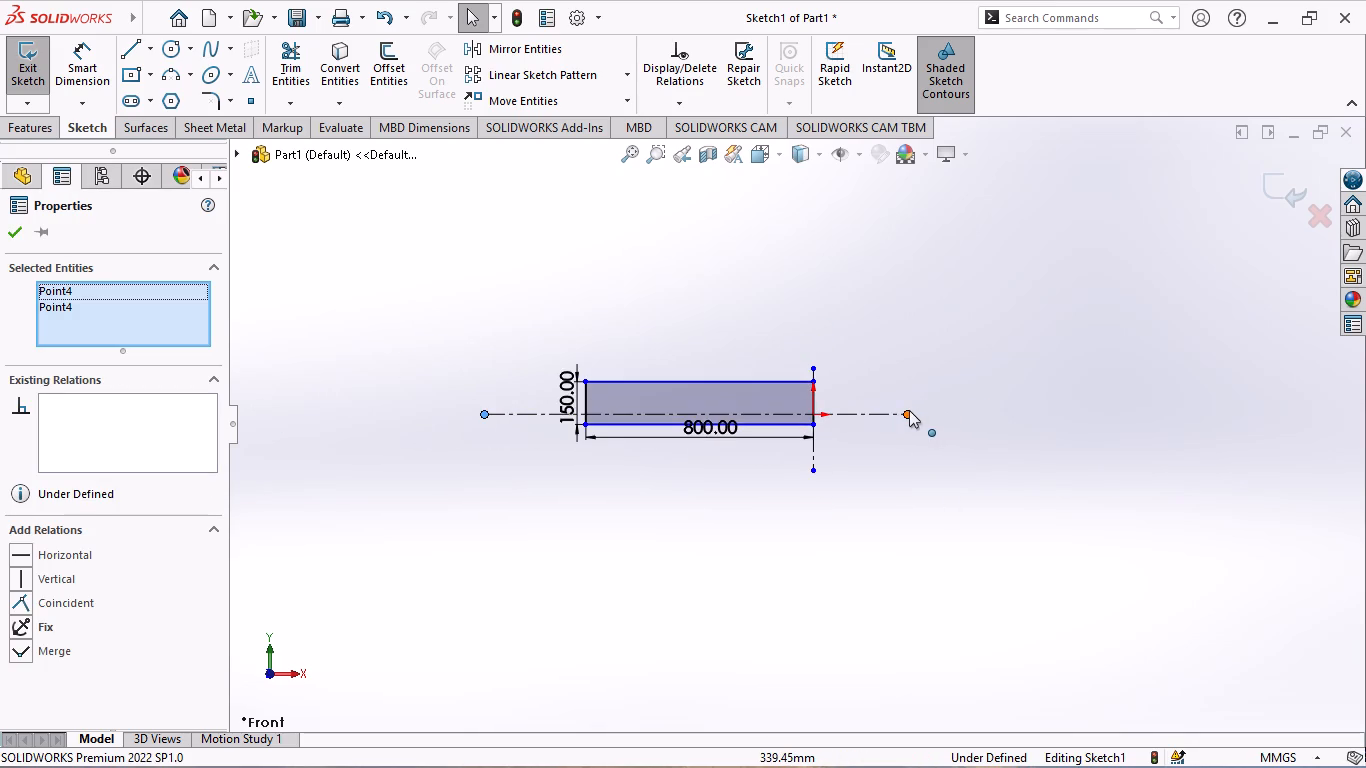
left_click_drag(906, 415, 1223, 433)
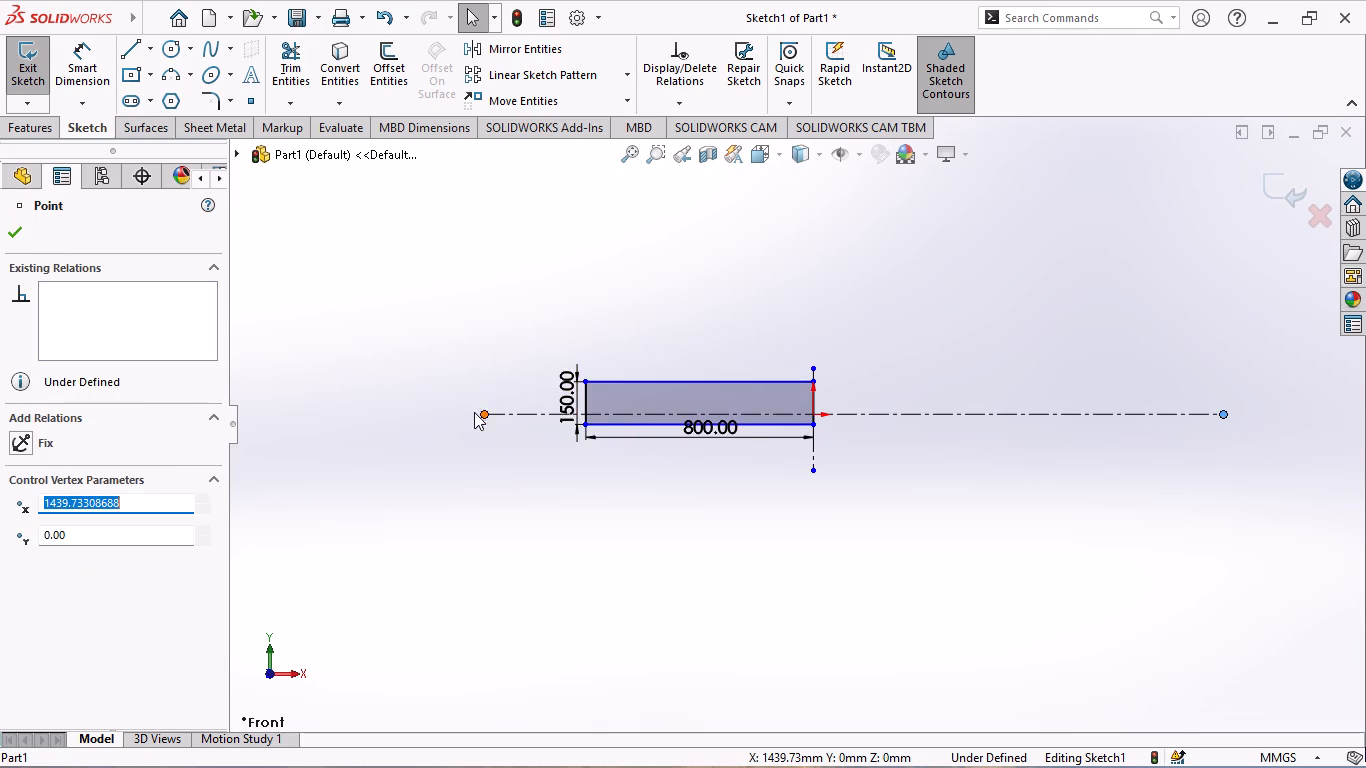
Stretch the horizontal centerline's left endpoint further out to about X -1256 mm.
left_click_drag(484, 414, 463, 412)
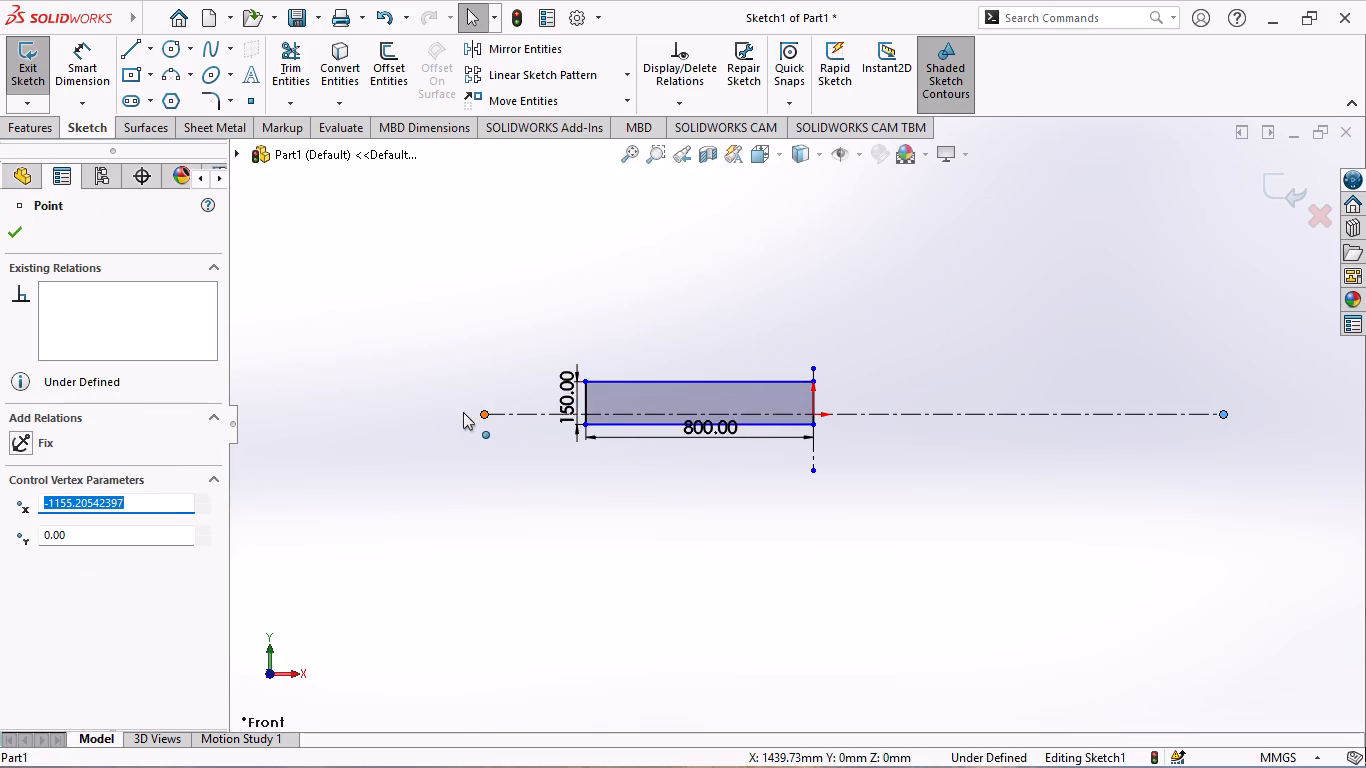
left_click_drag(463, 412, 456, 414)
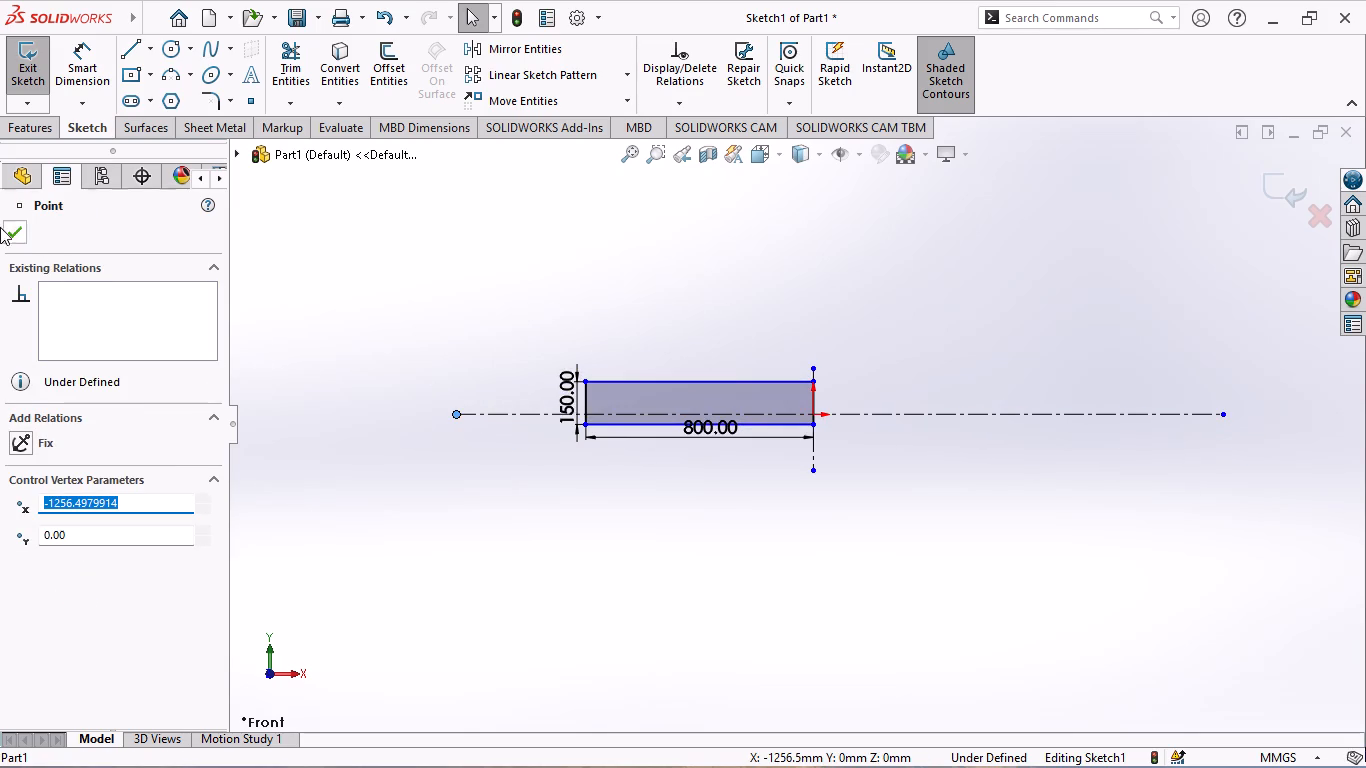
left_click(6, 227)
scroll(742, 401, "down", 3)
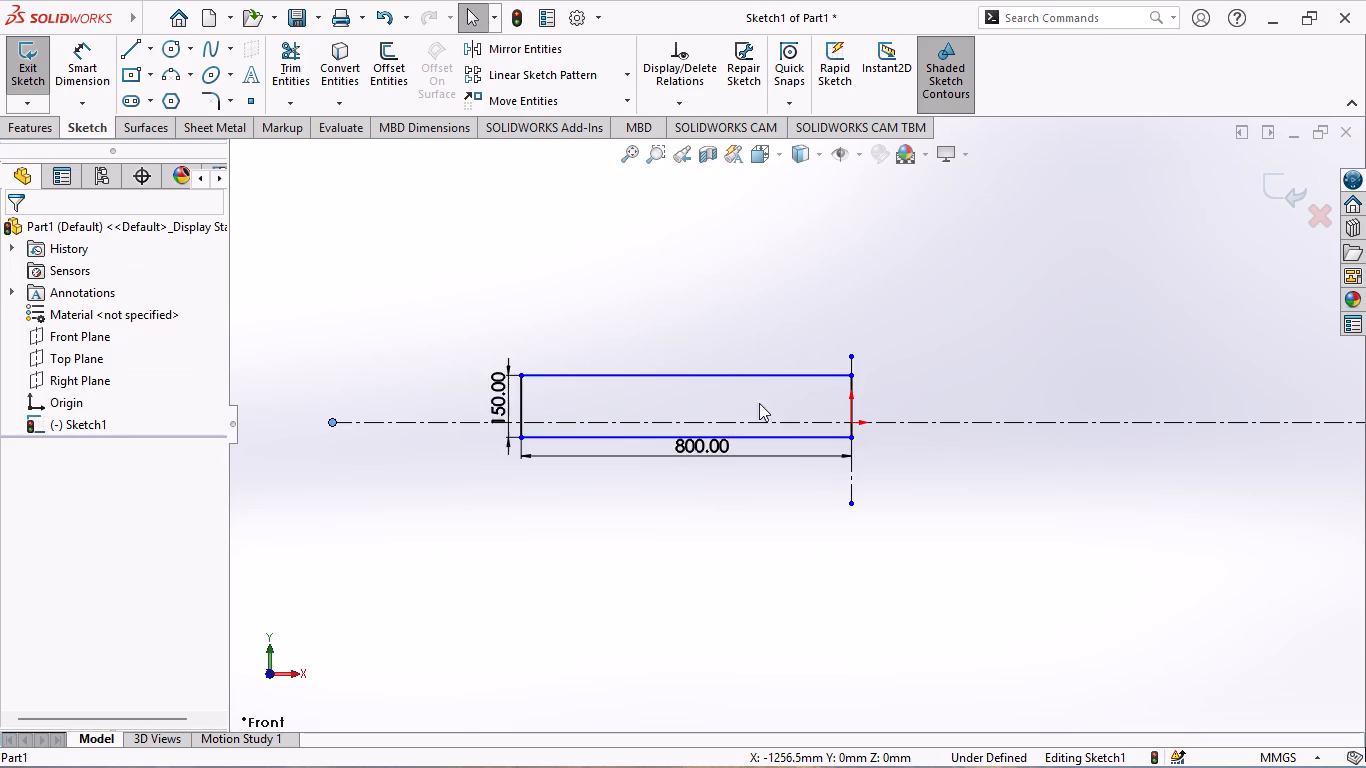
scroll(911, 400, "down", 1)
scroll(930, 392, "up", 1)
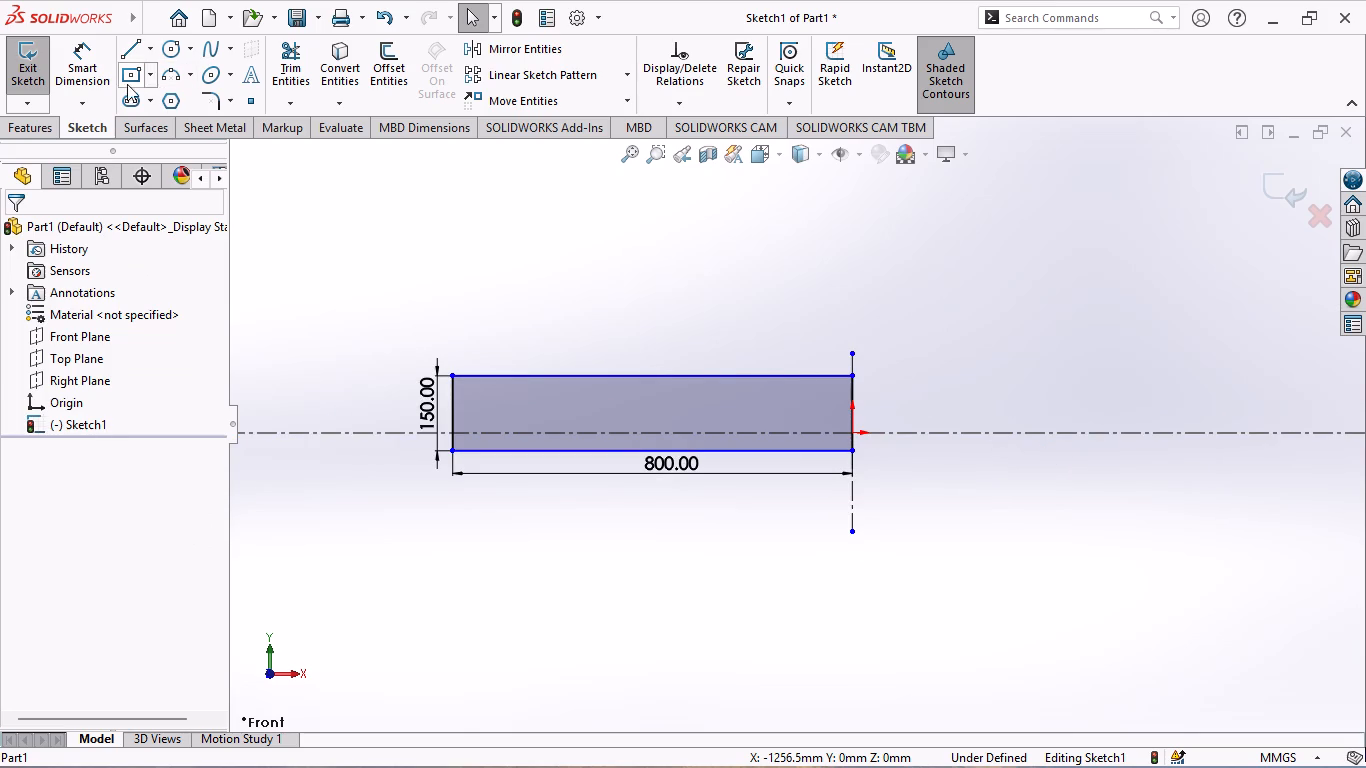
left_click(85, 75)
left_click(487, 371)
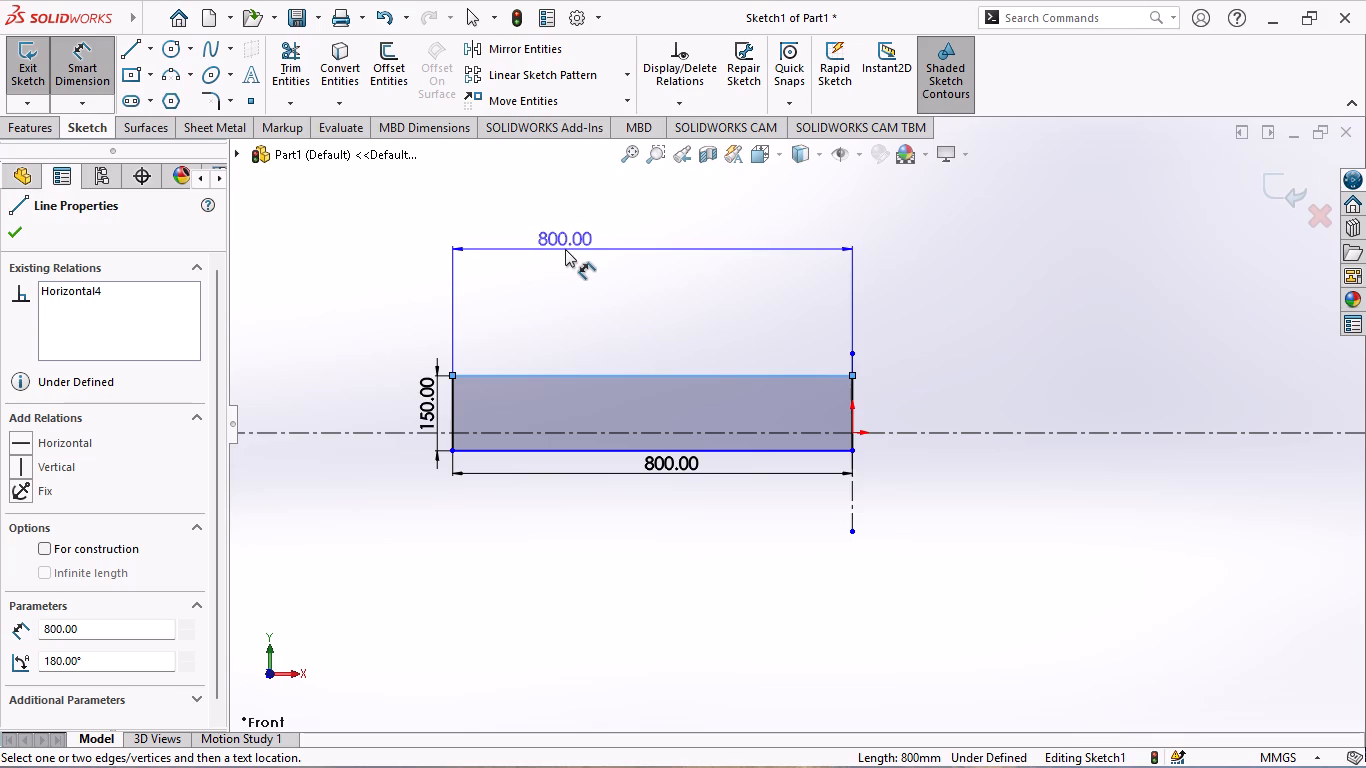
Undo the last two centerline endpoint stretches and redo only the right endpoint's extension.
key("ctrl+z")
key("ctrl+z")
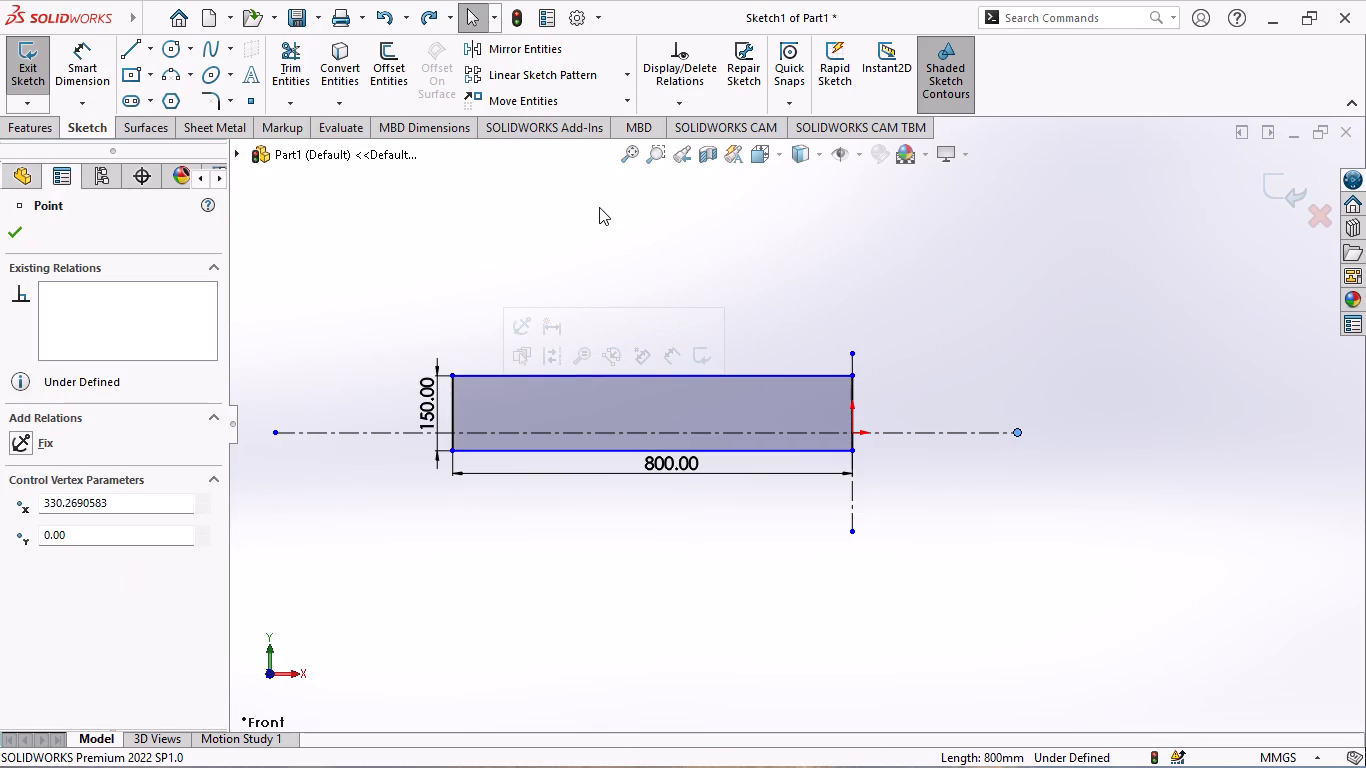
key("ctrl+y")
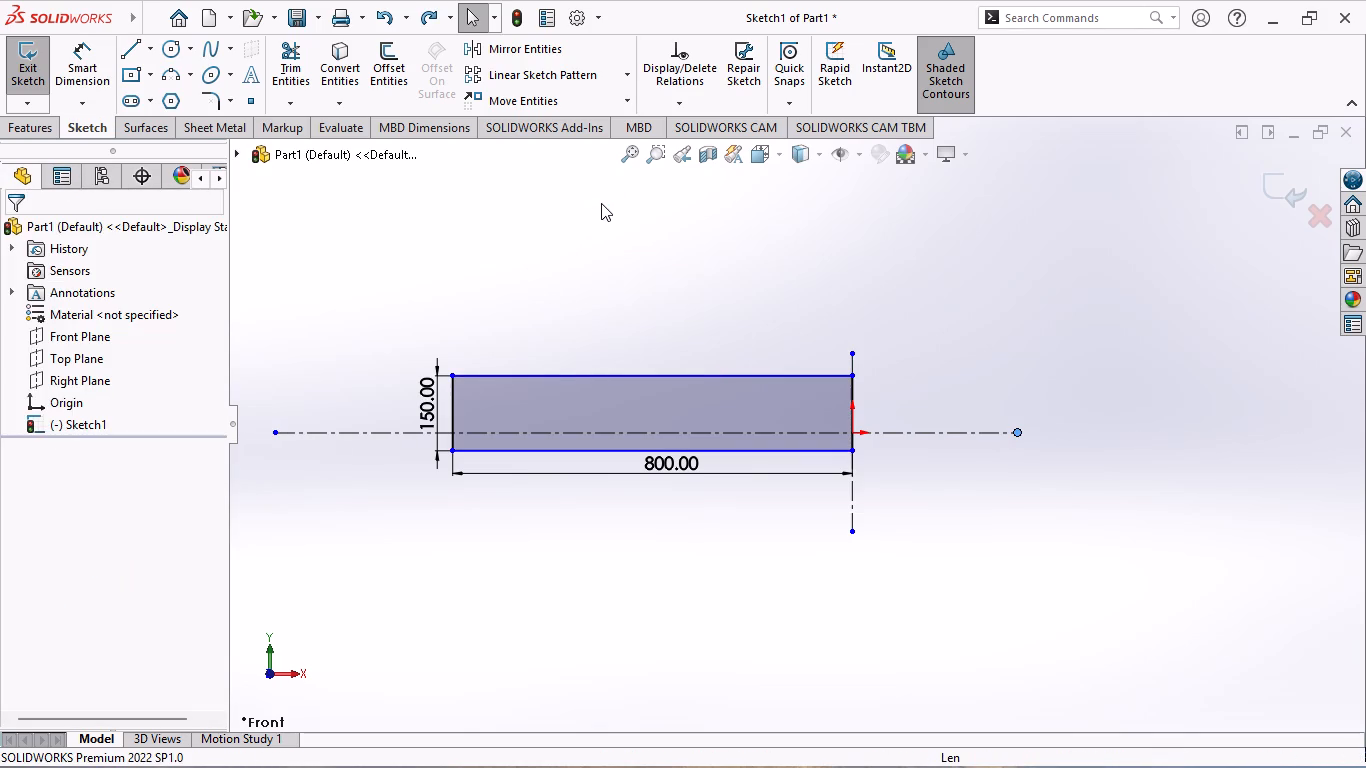
Delete all four sides of the rectangle, leaving only the two centerlines in the sketch.
right_click(634, 373)
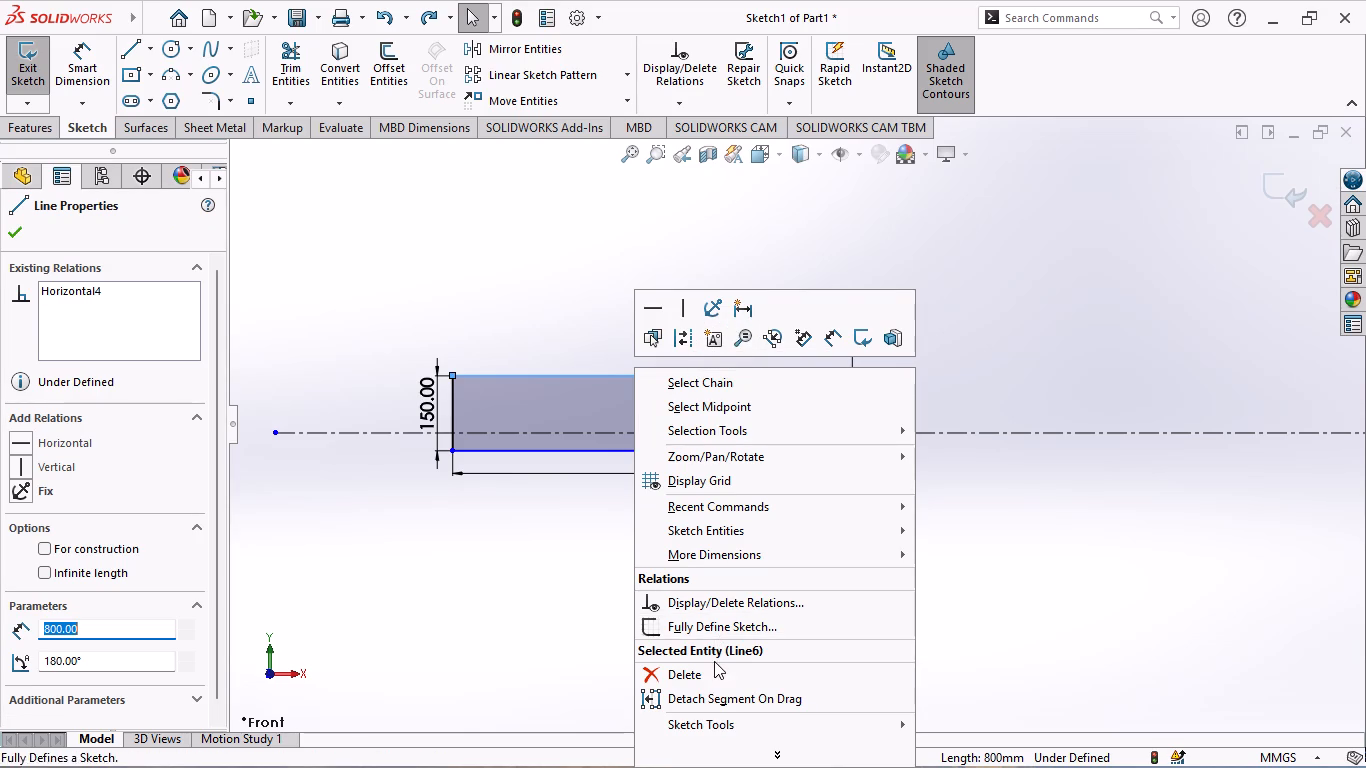
left_click(708, 672)
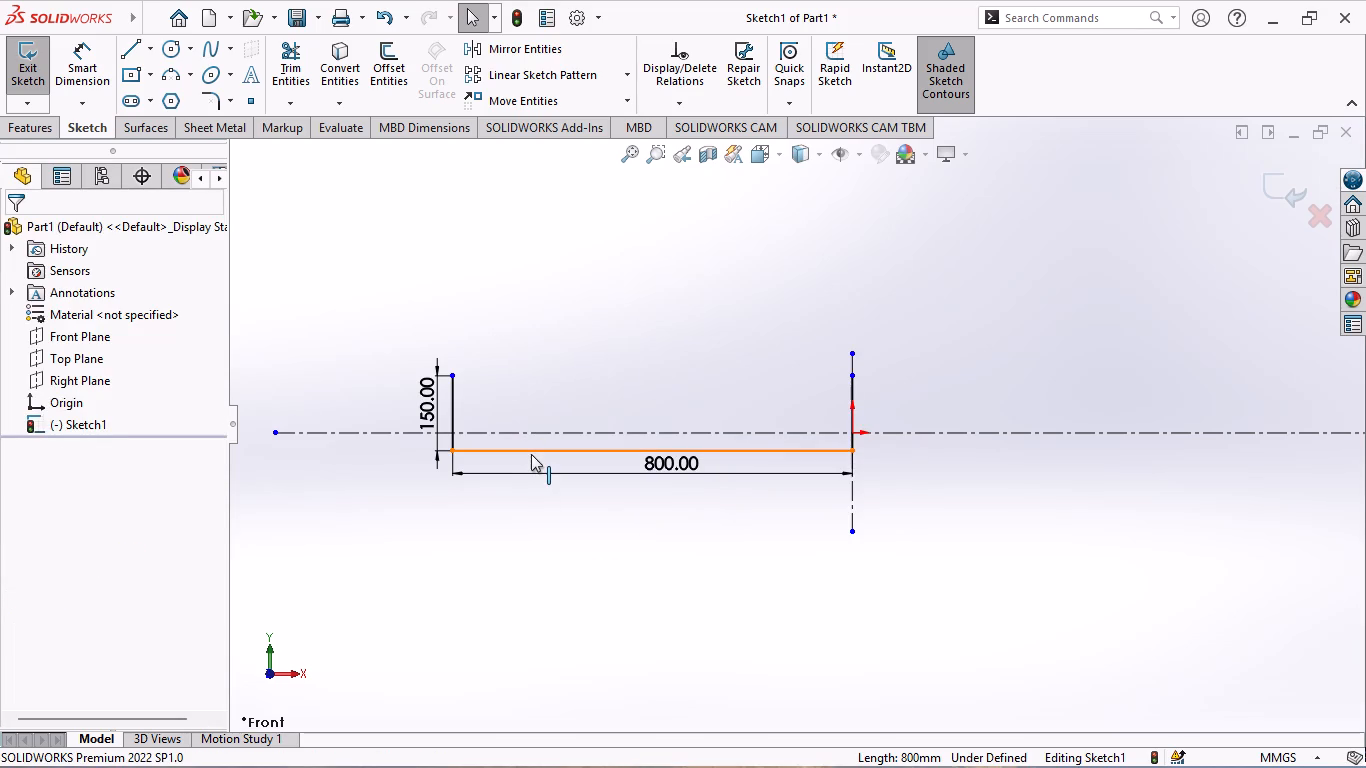
right_click(531, 453)
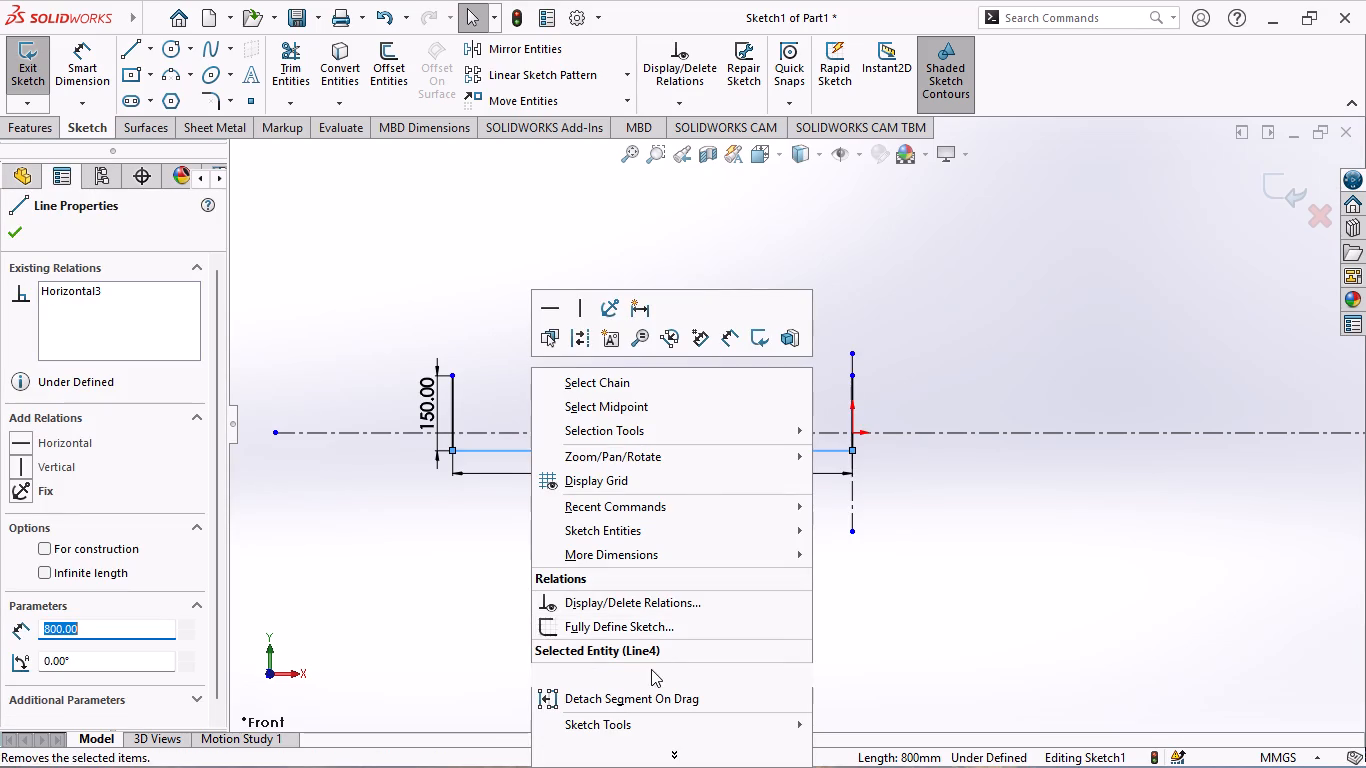
left_click(653, 673)
right_click(455, 408)
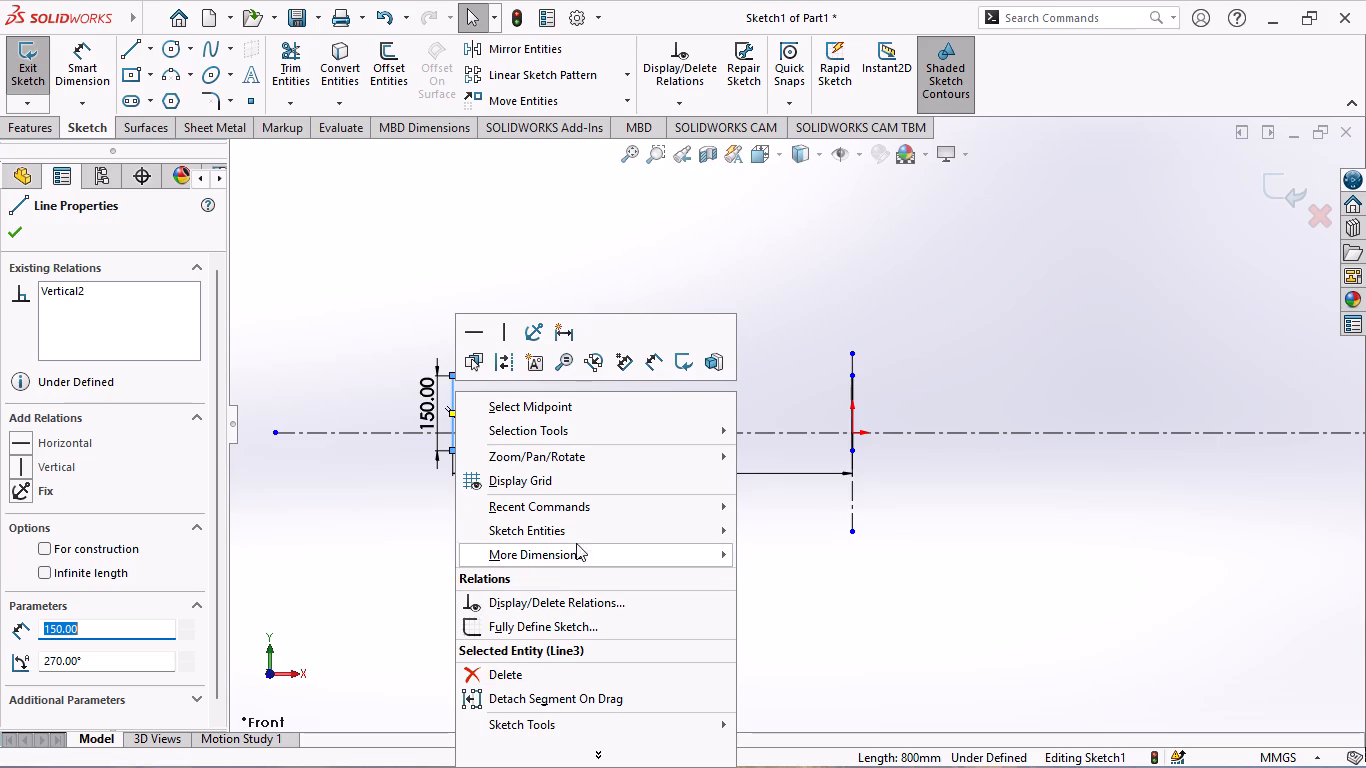
left_click(500, 668)
left_click(566, 390)
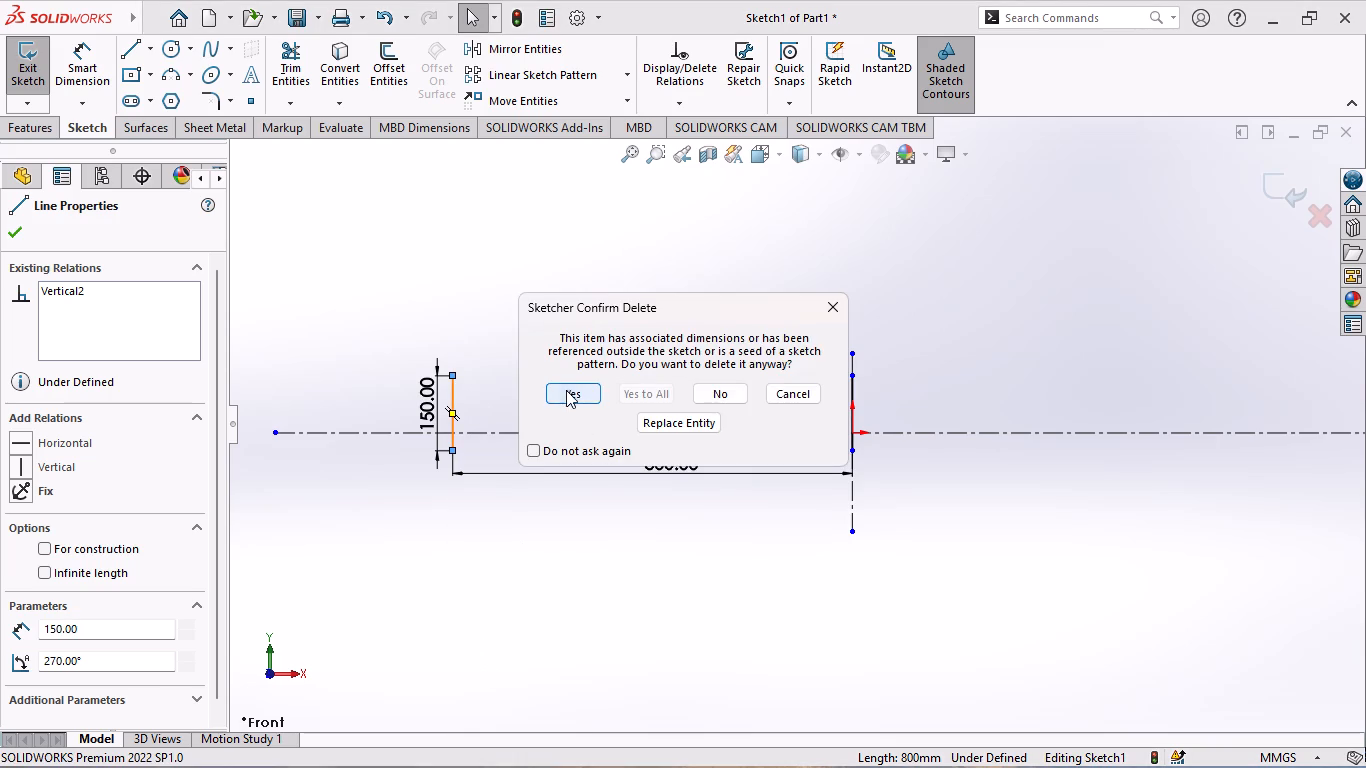
left_click(133, 43)
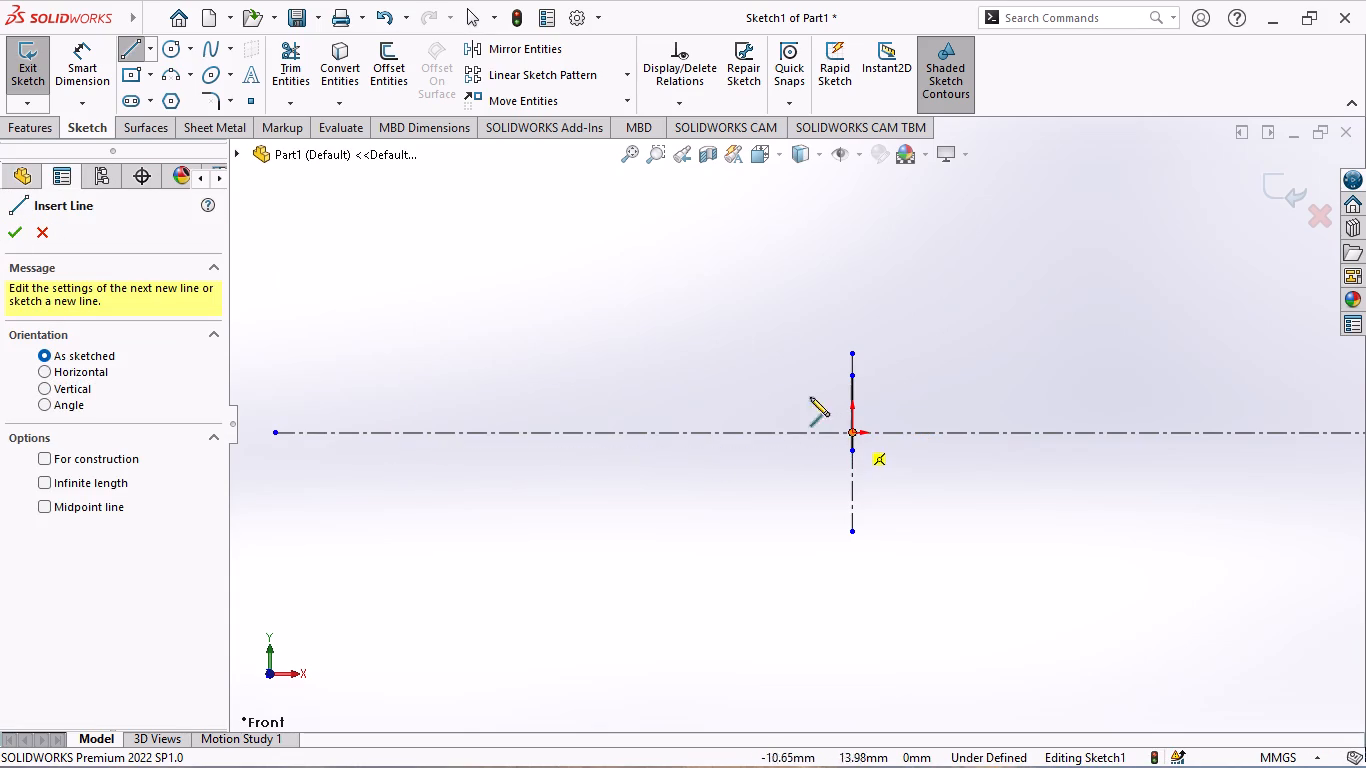
left_click(40, 225)
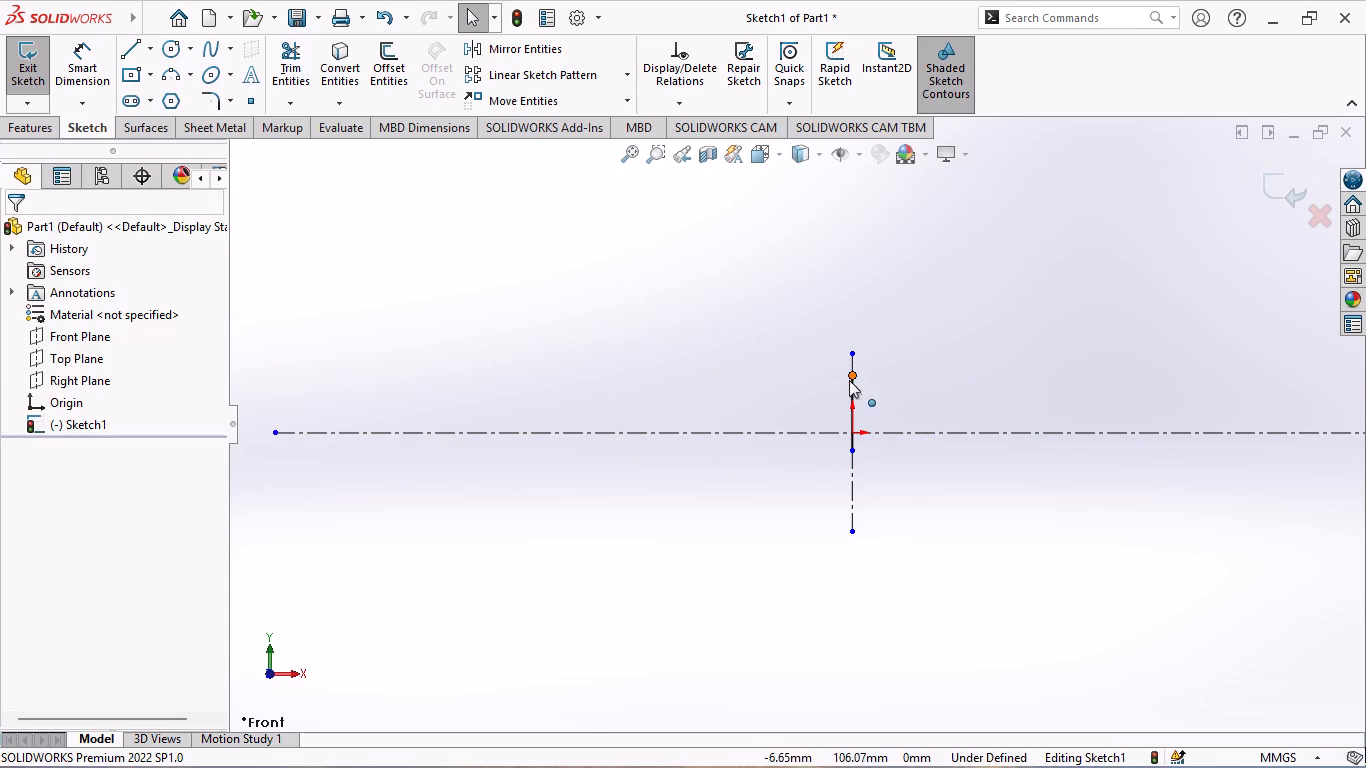
scroll(853, 402, "down", 3)
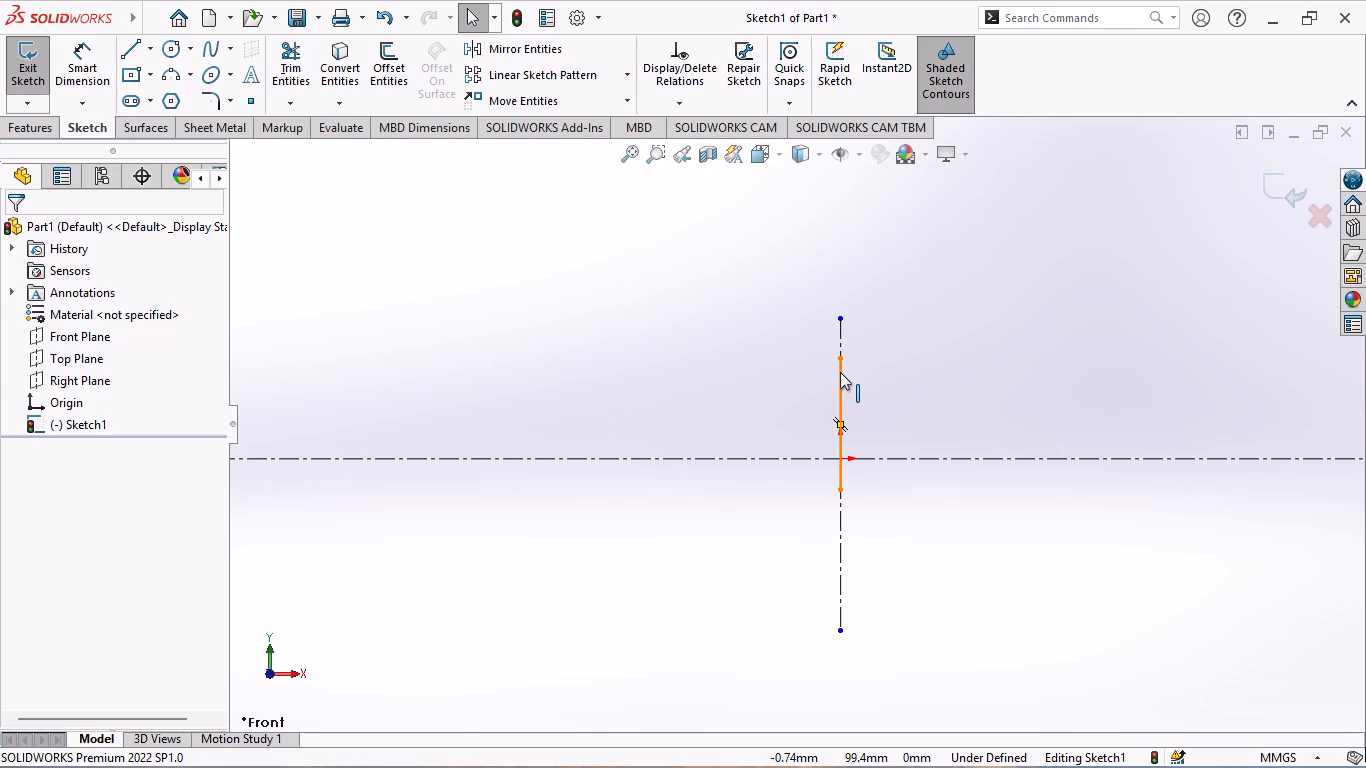
right_click(840, 372)
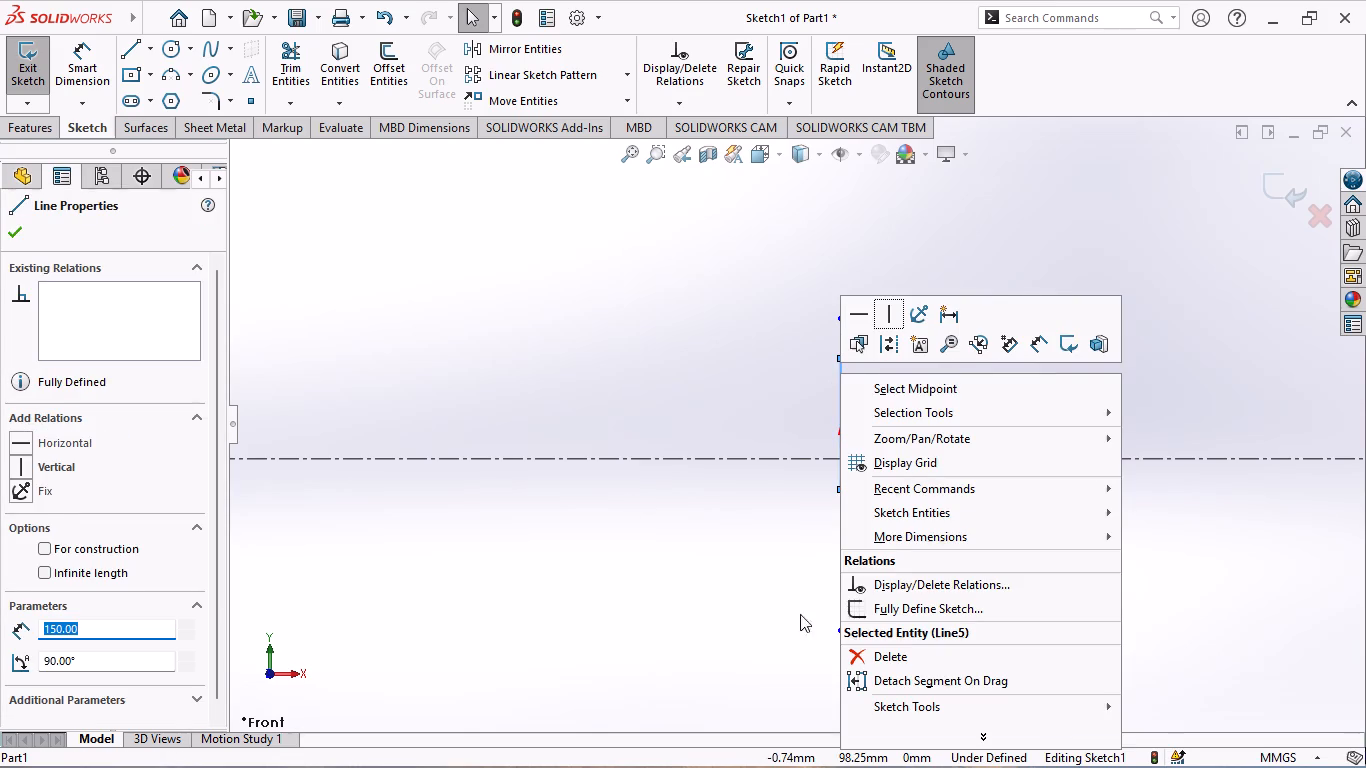
left_click(879, 654)
Extend the vertical centerline's top endpoint upward to about Y 344 mm.
scroll(829, 418, "up", 2)
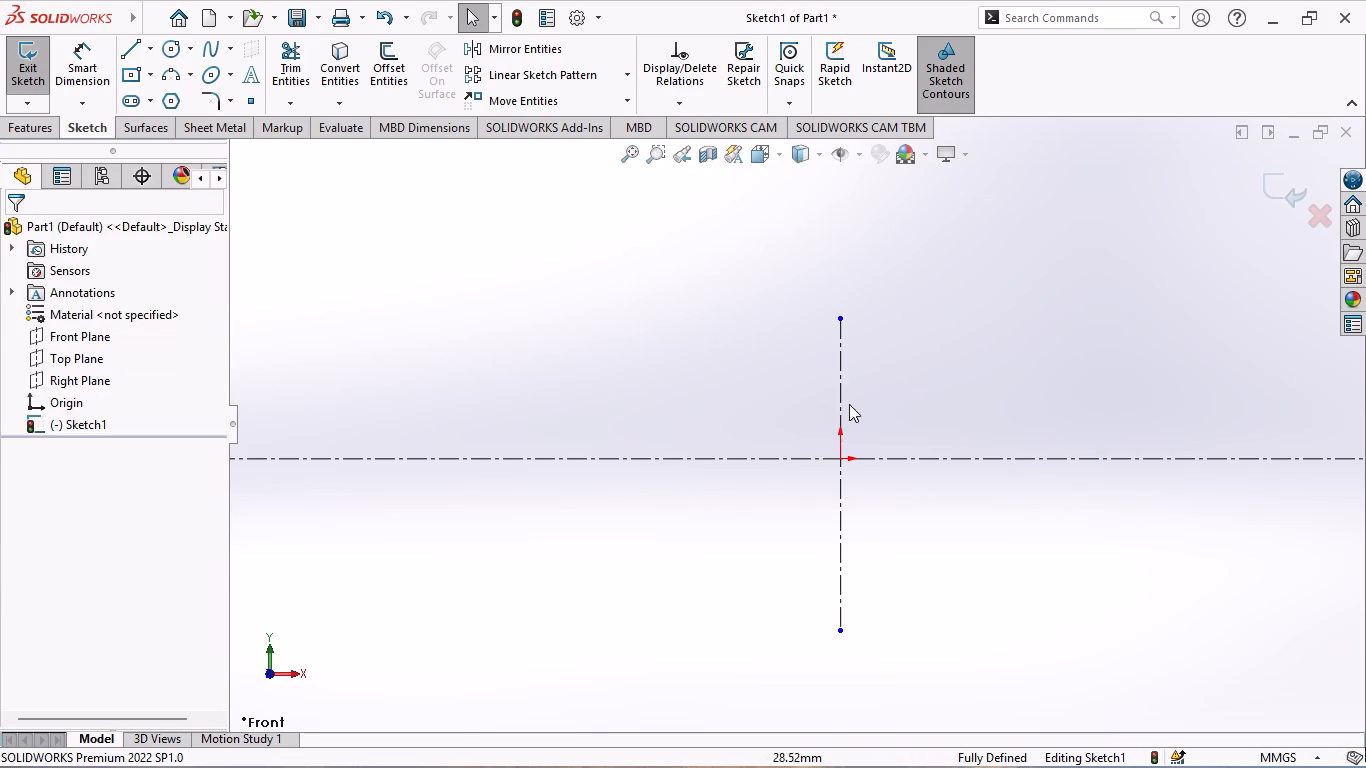
scroll(858, 392, "up", 2)
left_click_drag(817, 372, 817, 366)
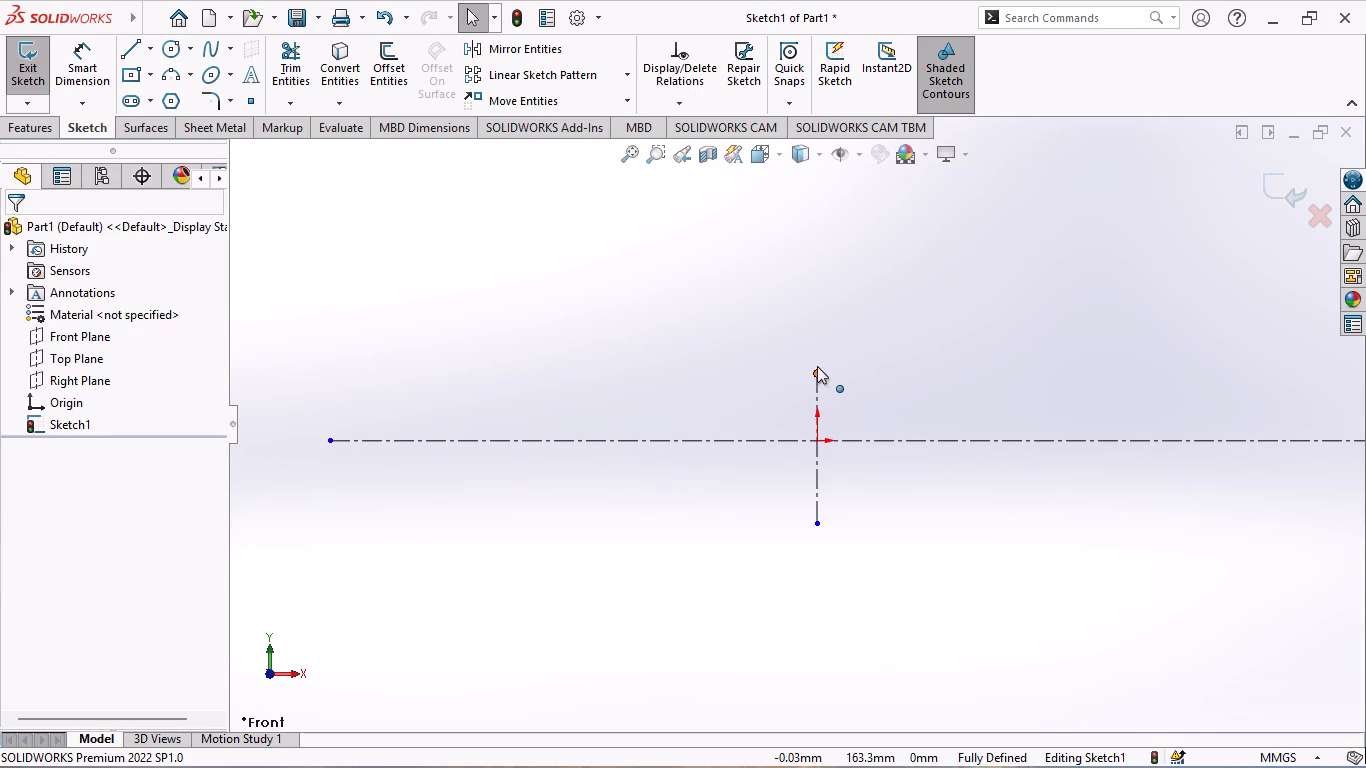
left_click_drag(817, 366, 829, 296)
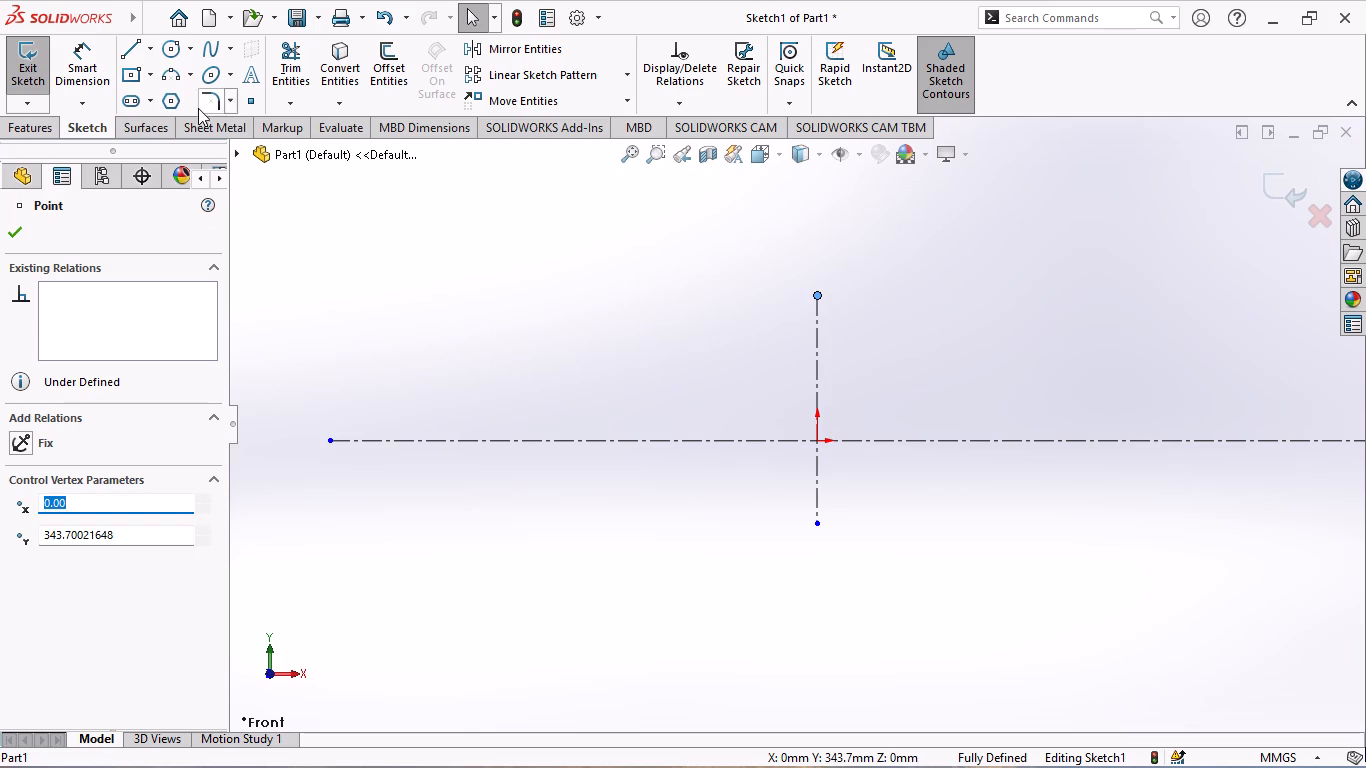
Sketch a closed rectangle of lines about 1087 by 303 mm from the origin, its base on the horizontal centerline and right side on the vertical one.
left_click(131, 45)
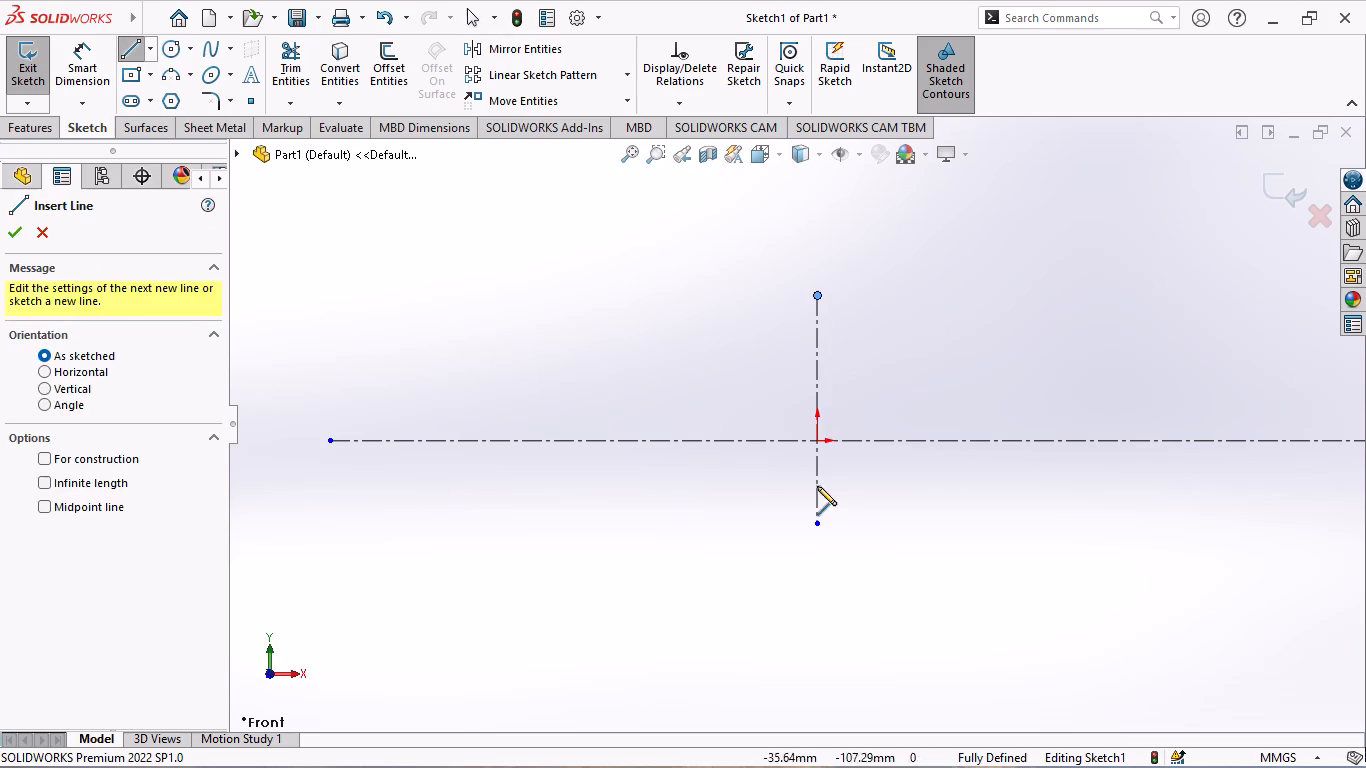
left_click(817, 439)
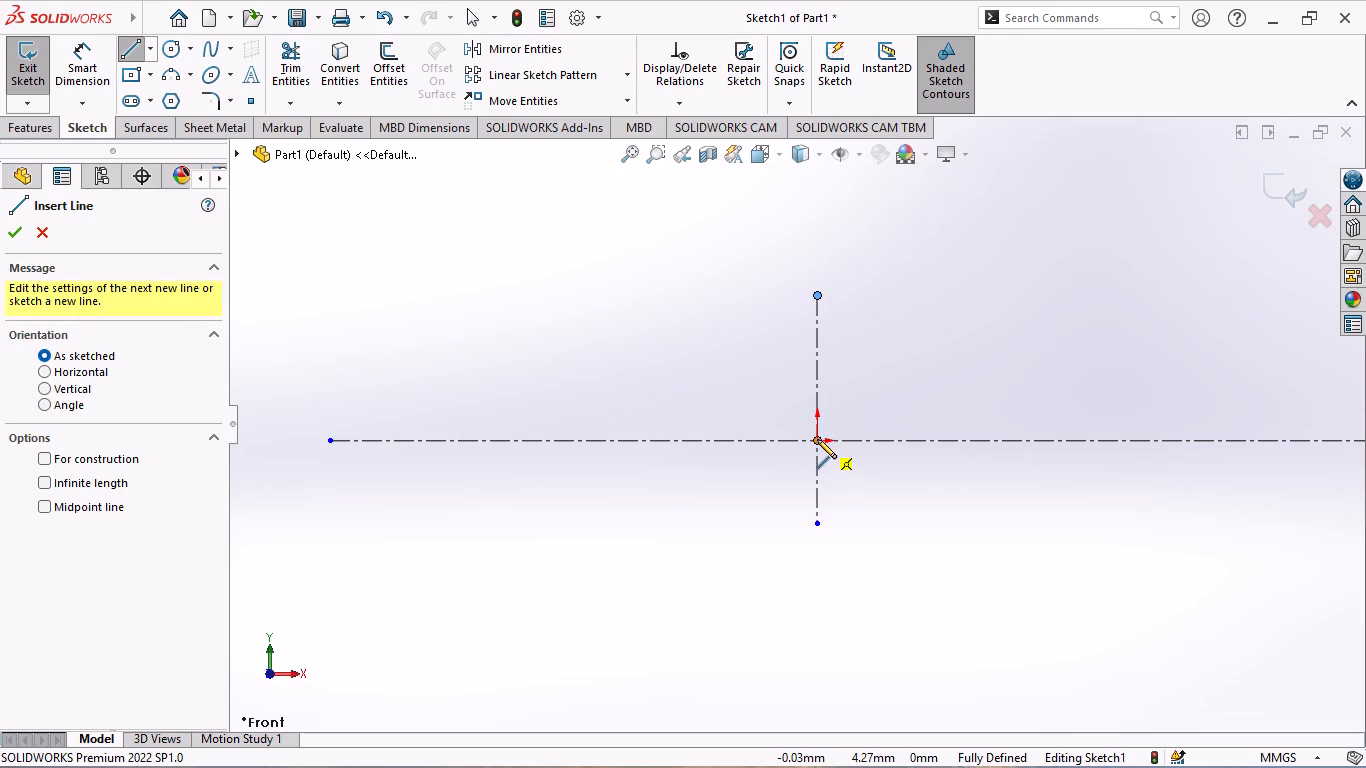
left_click(359, 438)
left_click(360, 313)
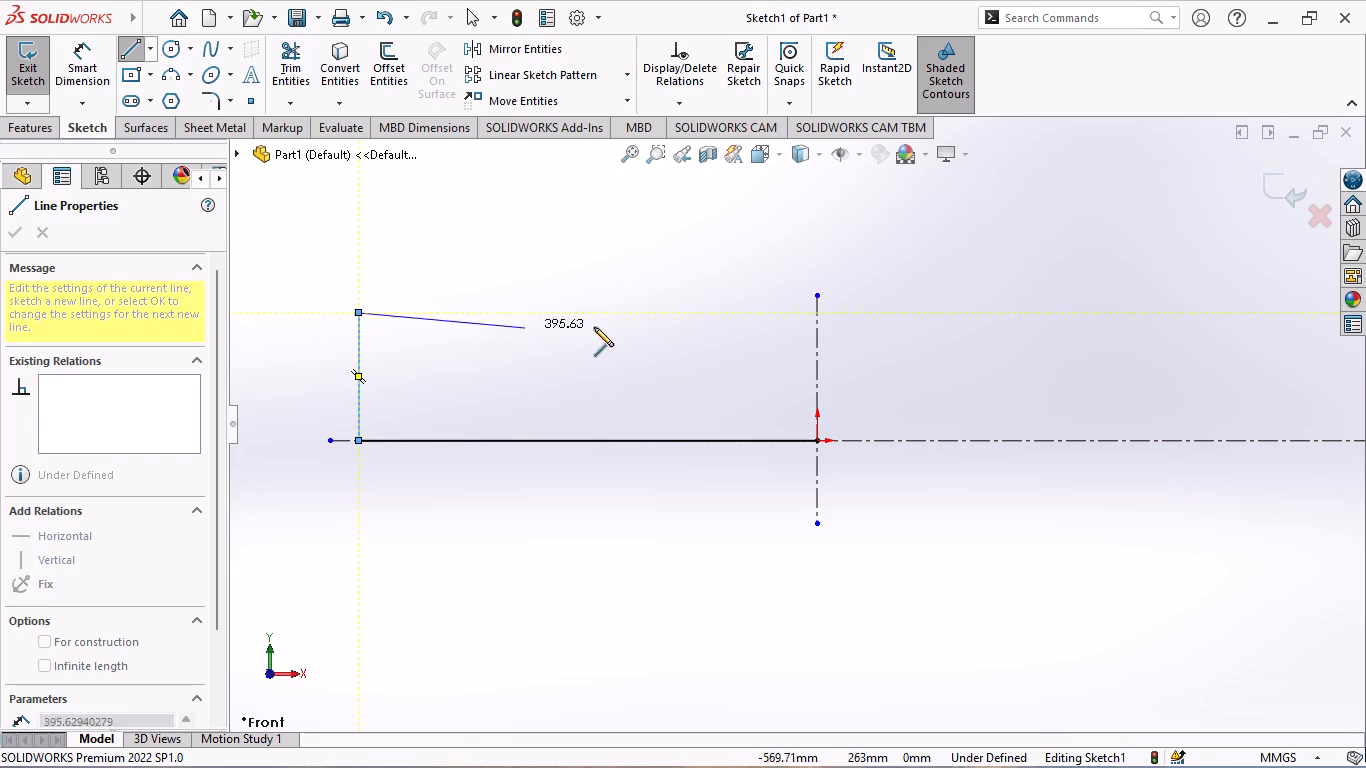
left_click(816, 311)
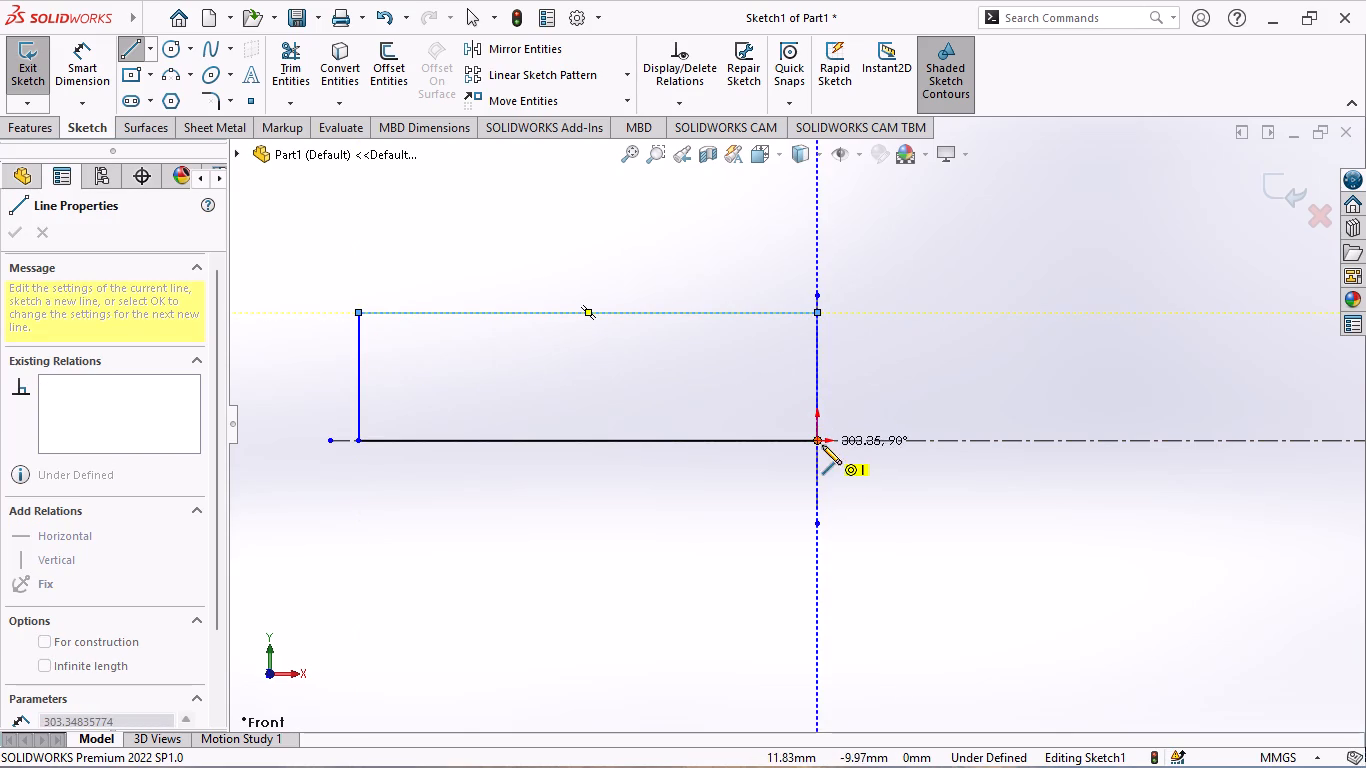
left_click(815, 440)
key("Escape")
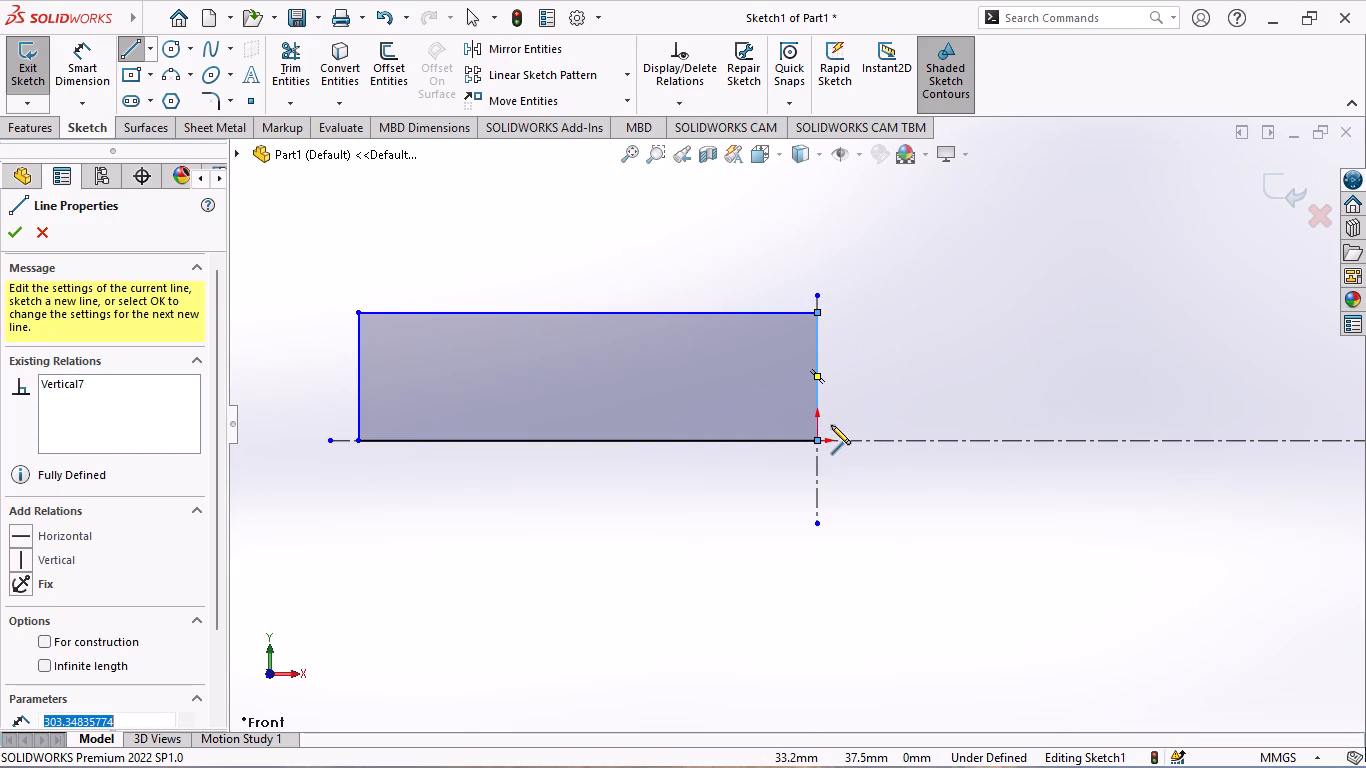
Dimension the new rectangle's bottom edge to 800 mm.
left_click(89, 73)
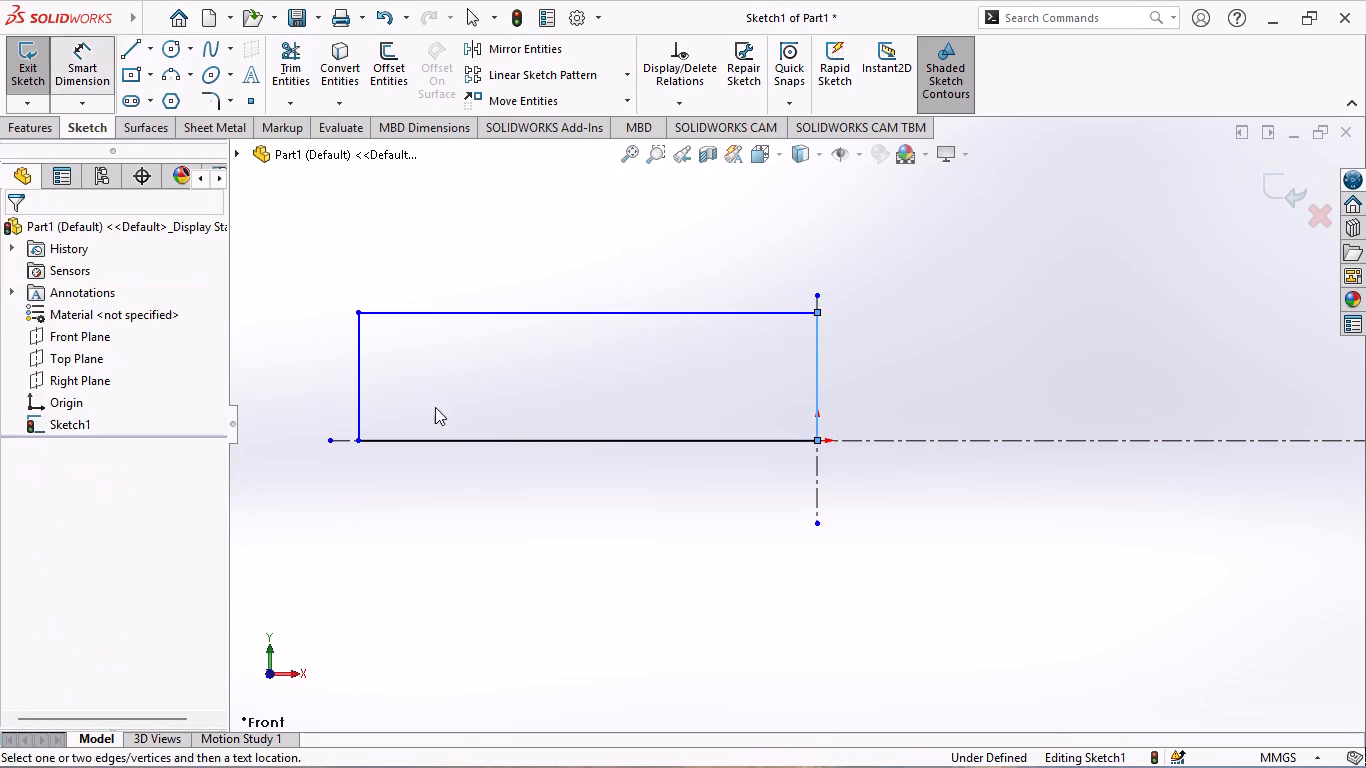
left_click(477, 437)
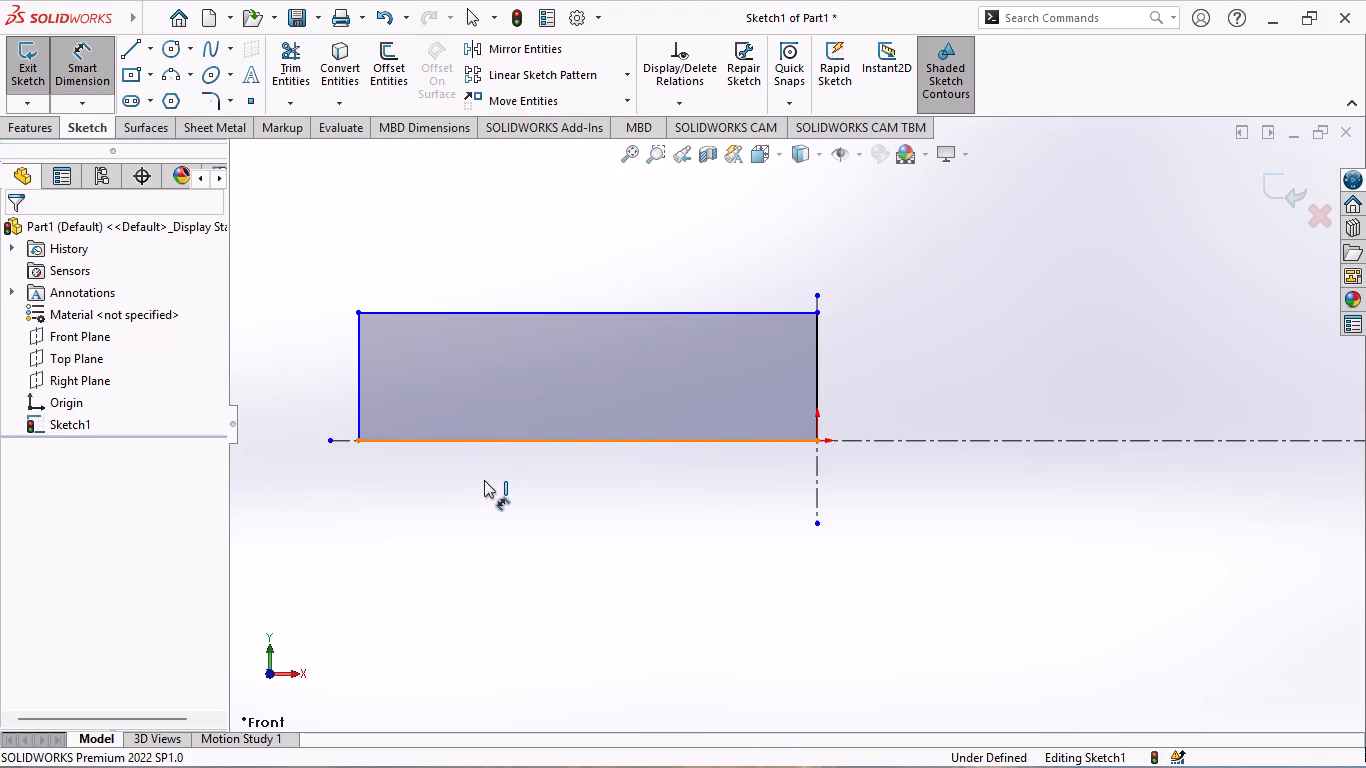
left_click(489, 502)
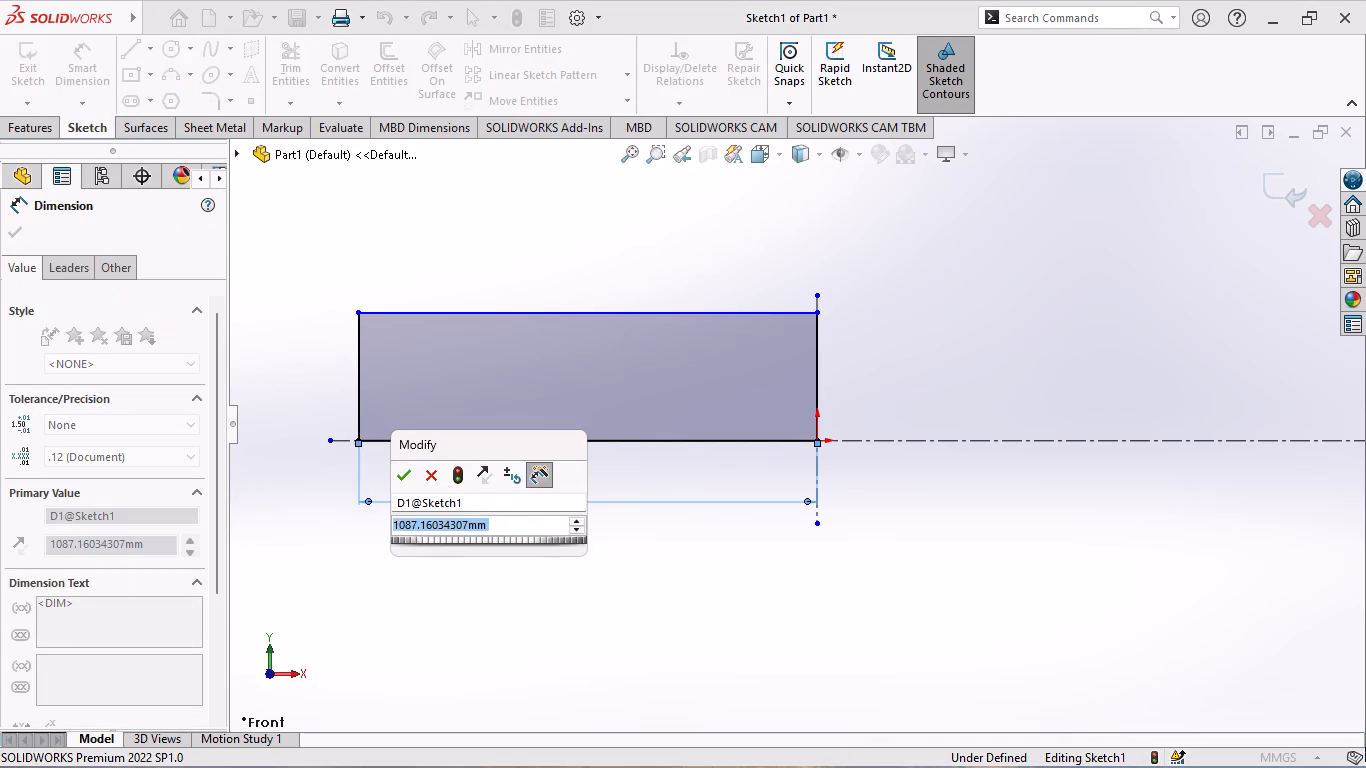
type("800")
key("Return")
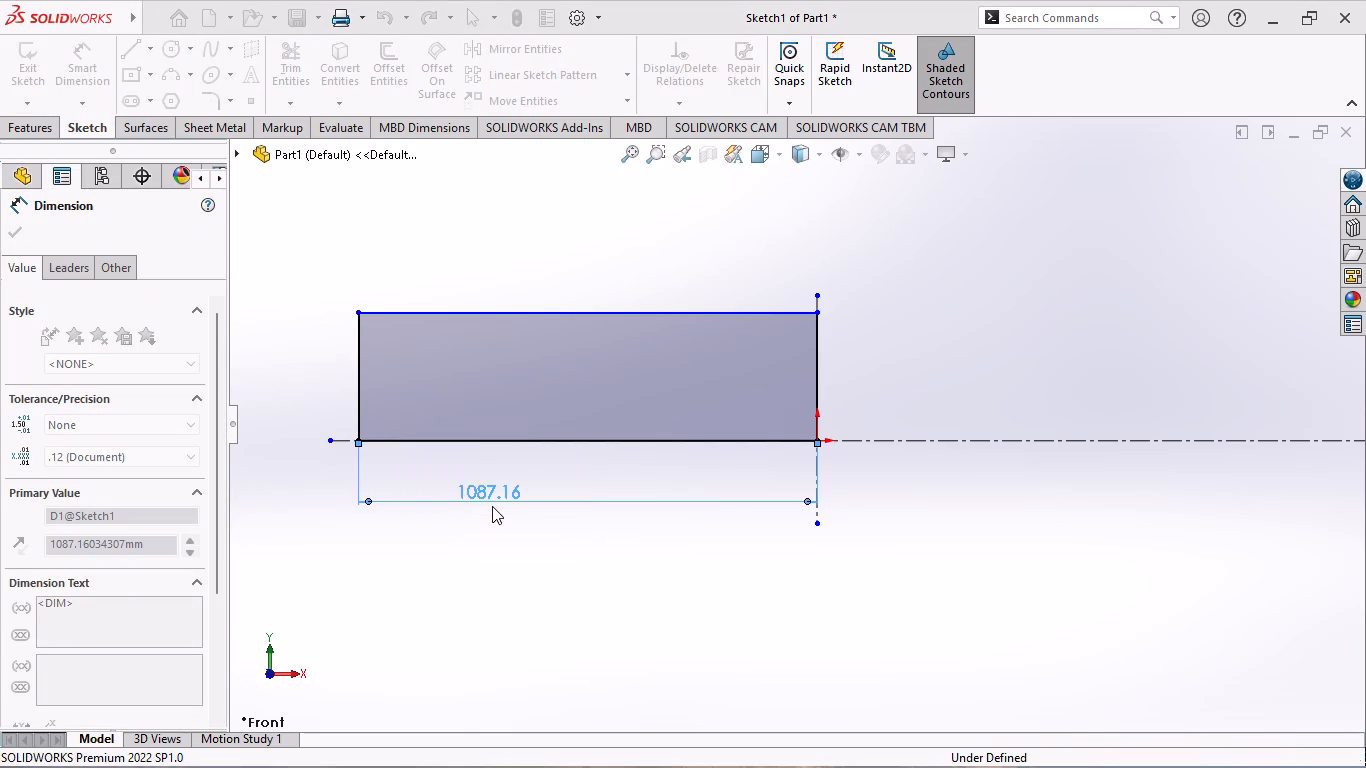
Dimension the new rectangle's left vertical side to 150 mm.
scroll(580, 485, "up", 1)
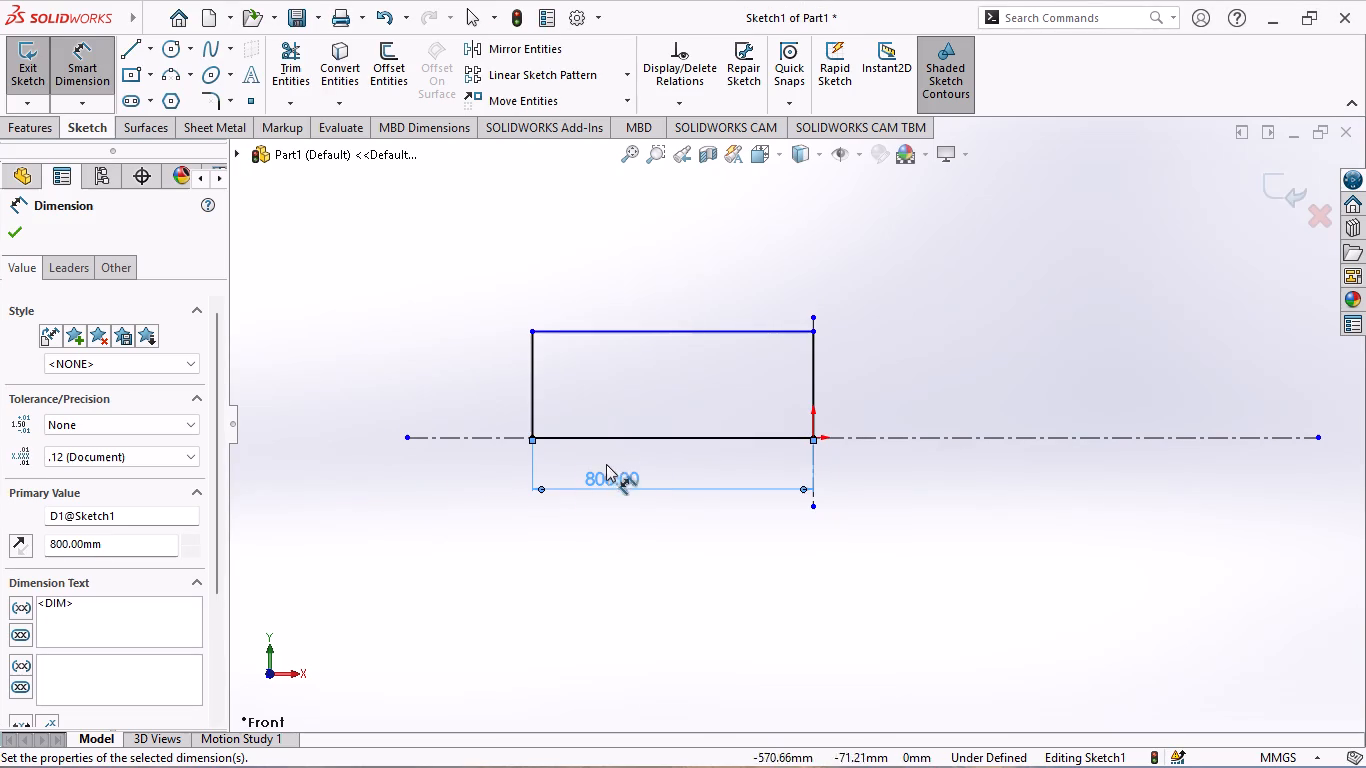
left_click(527, 394)
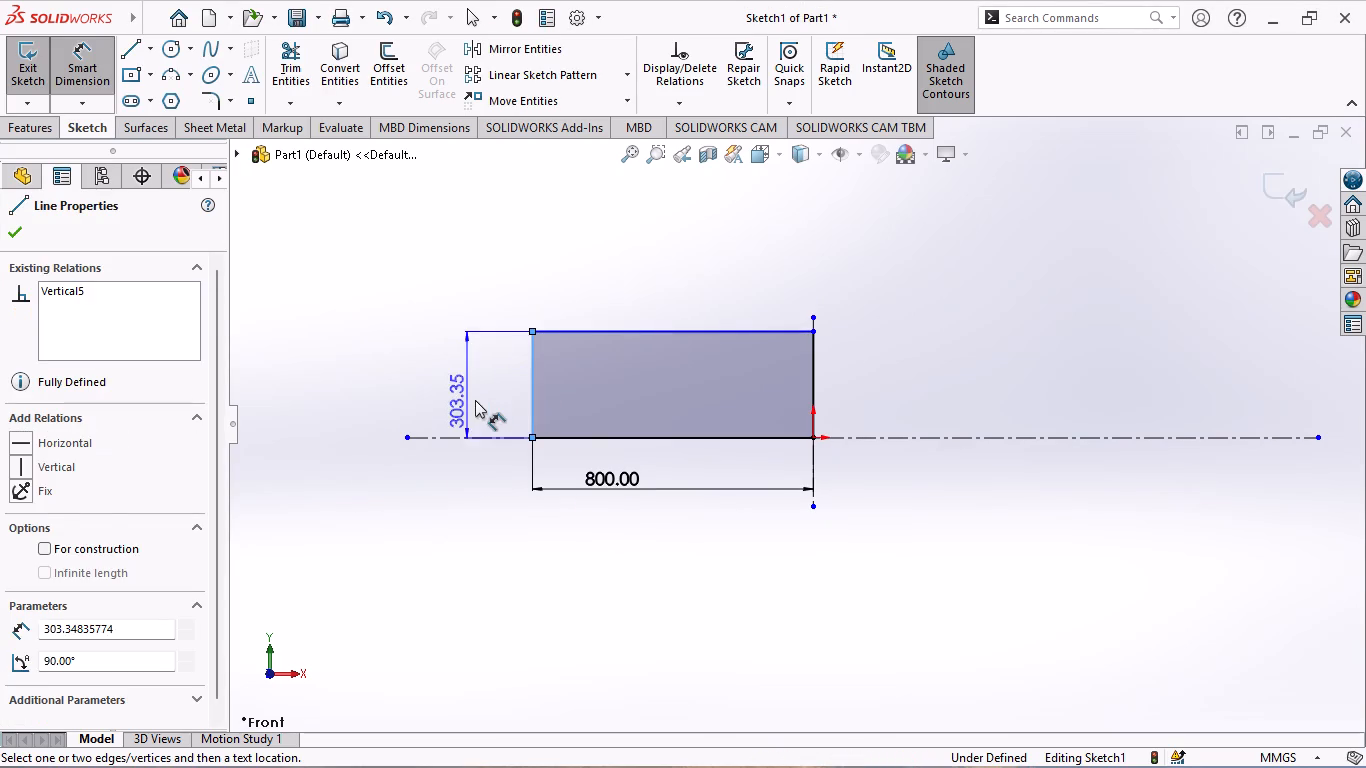
left_click(475, 400)
type("500")
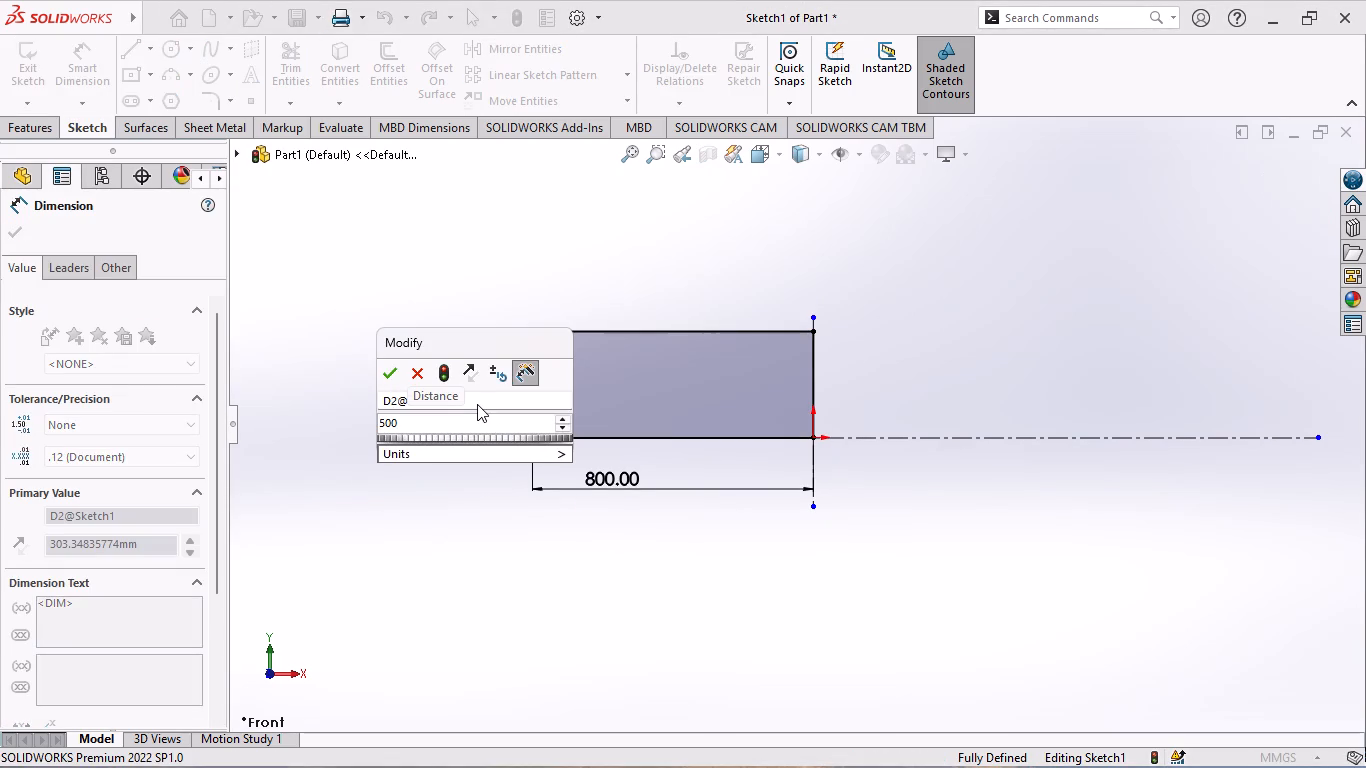
key("BackSpace")
key("BackSpace")
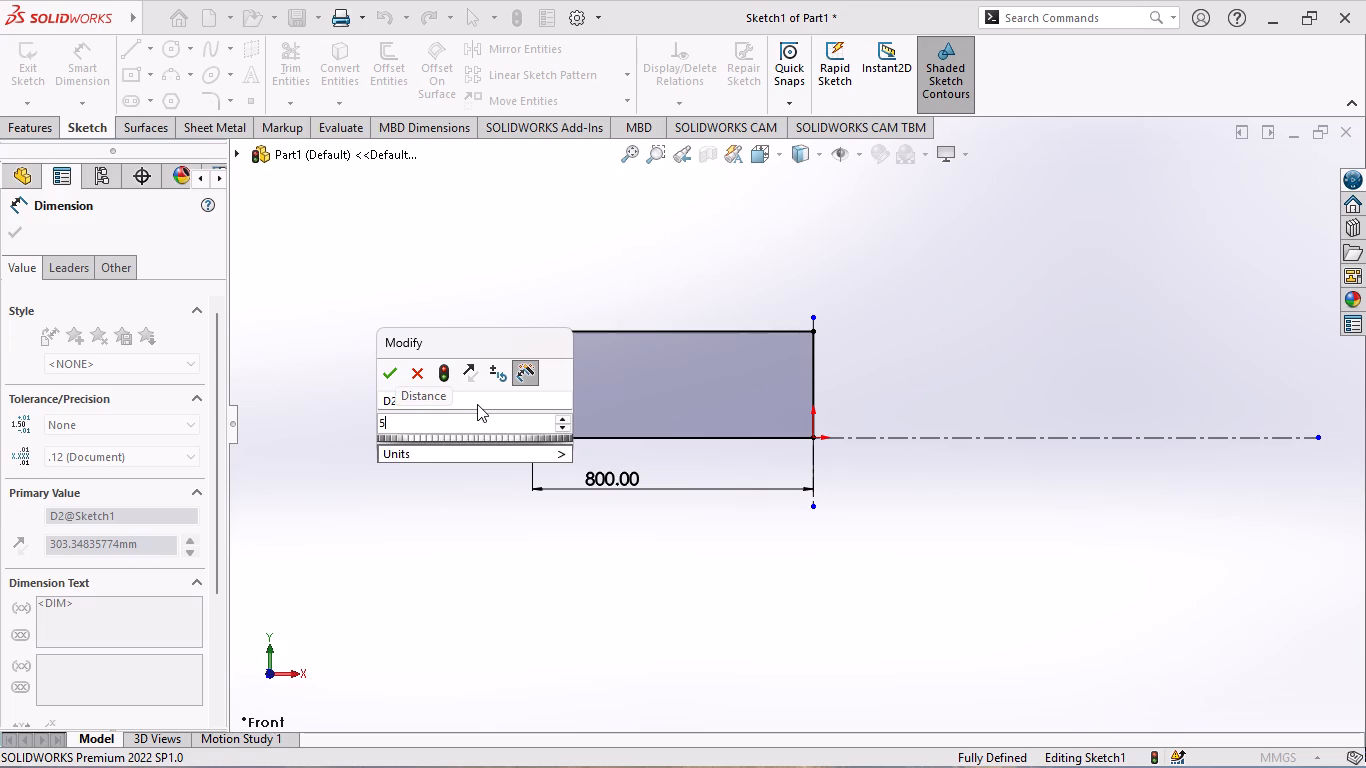
key("BackSpace")
type("150")
key("Return")
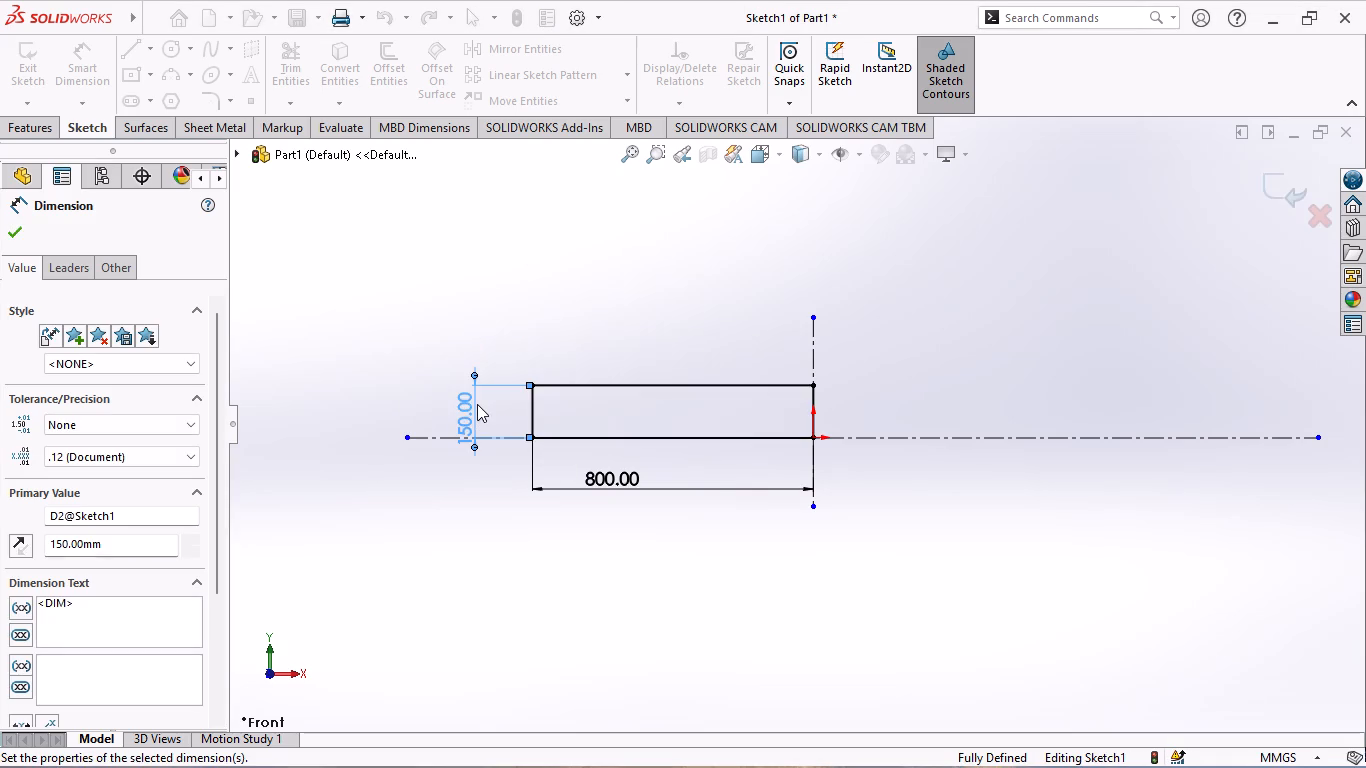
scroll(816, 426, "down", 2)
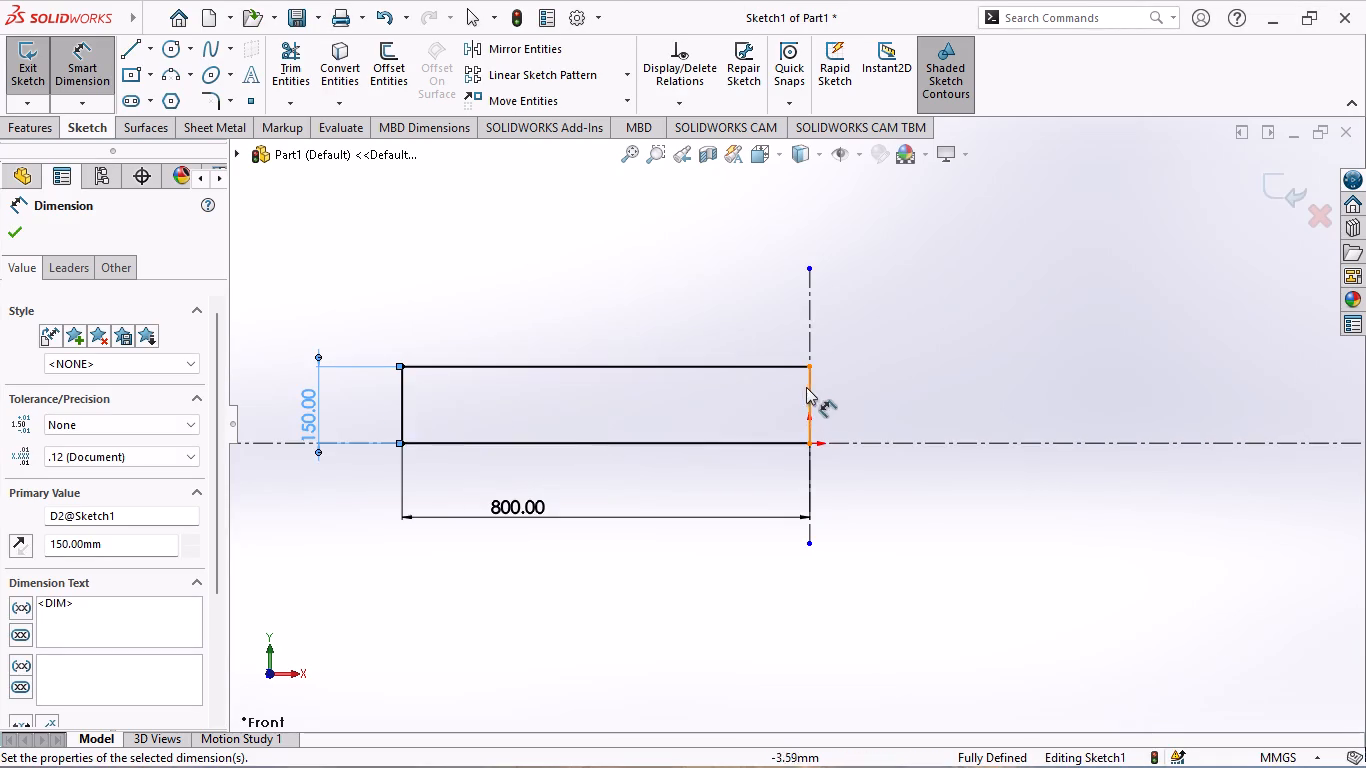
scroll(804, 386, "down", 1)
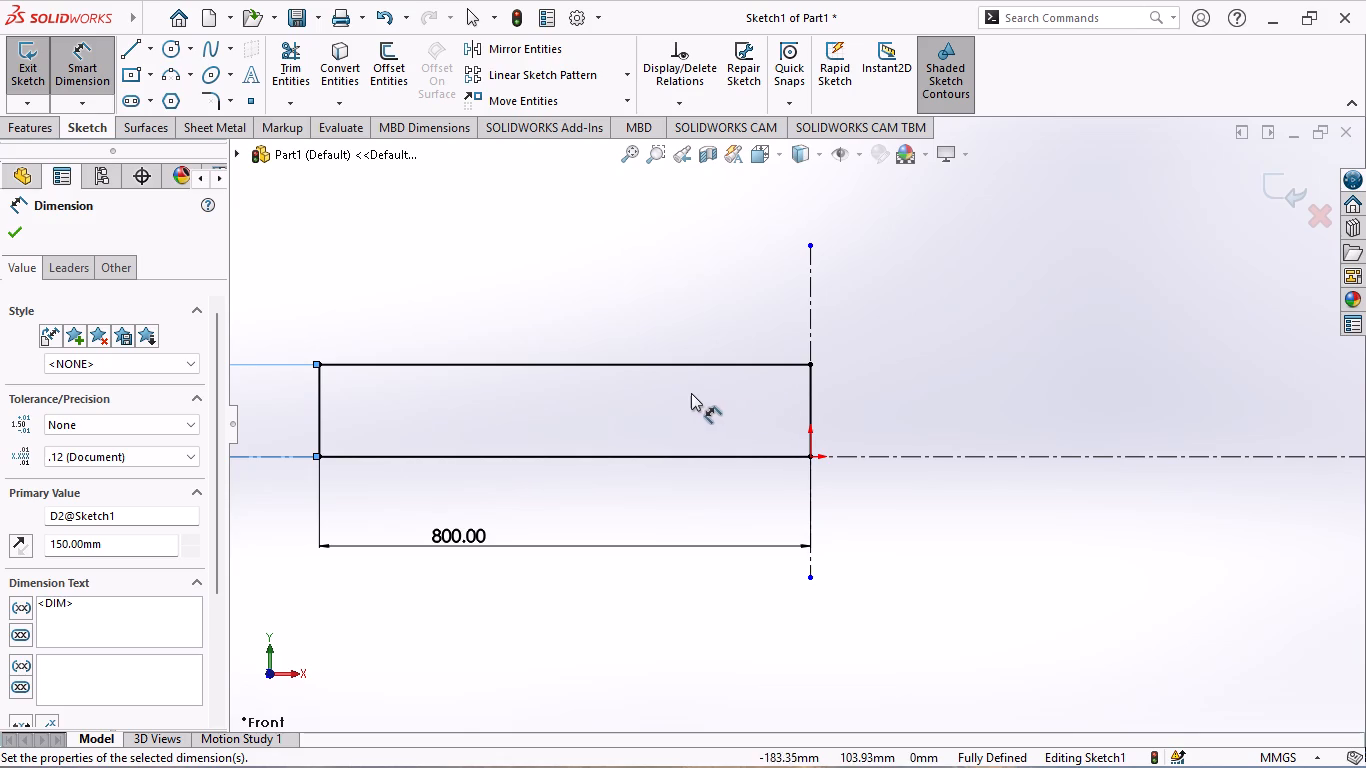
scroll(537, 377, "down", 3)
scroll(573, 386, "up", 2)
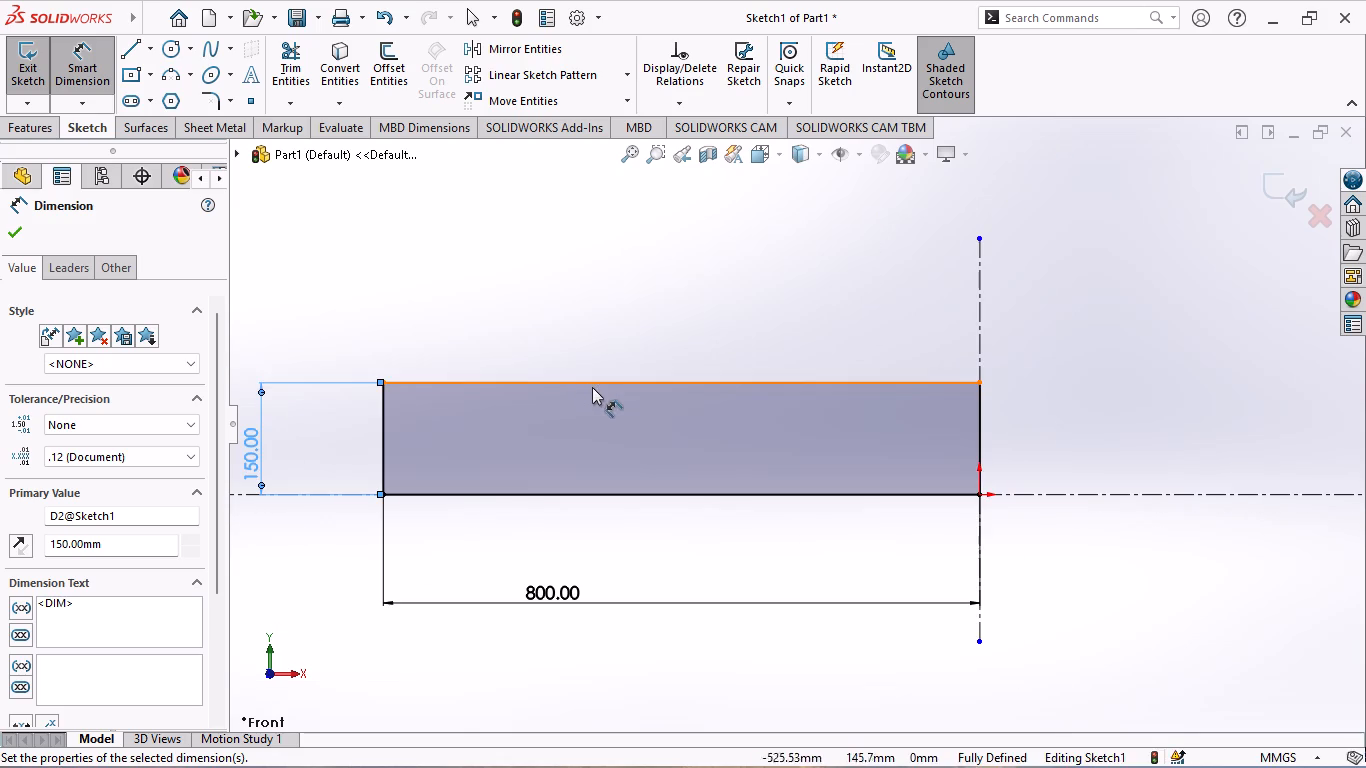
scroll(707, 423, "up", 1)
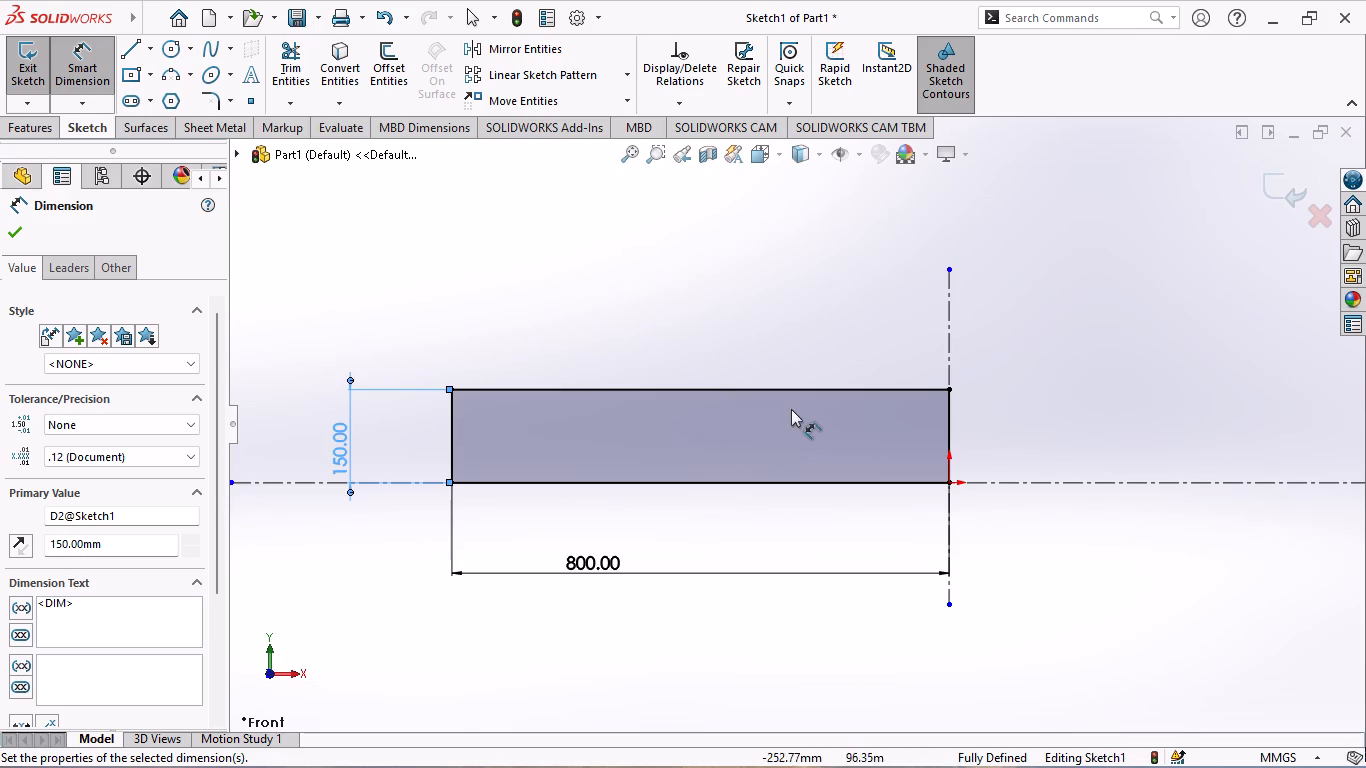
Round the rectangle's lower-left corner with a 50 mm sketch fillet.
left_click(8, 232)
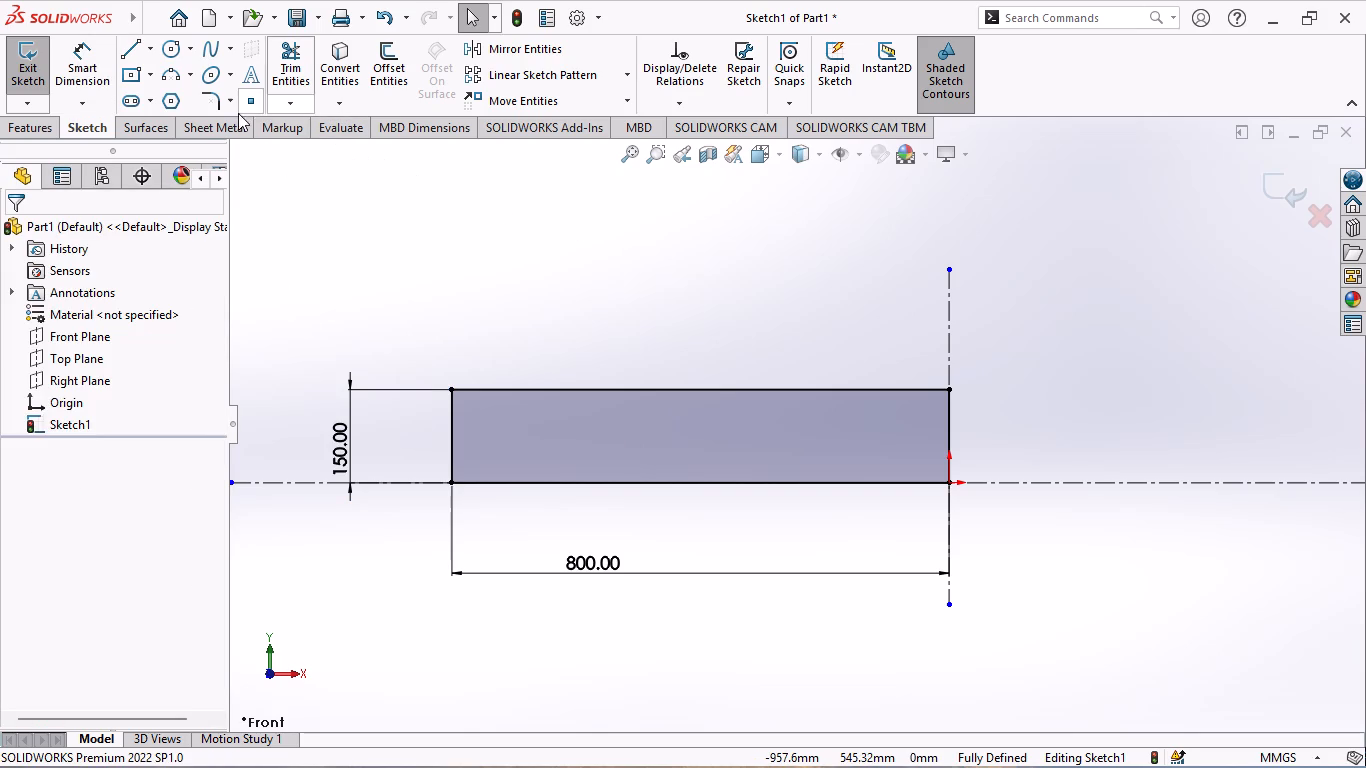
left_click(216, 91)
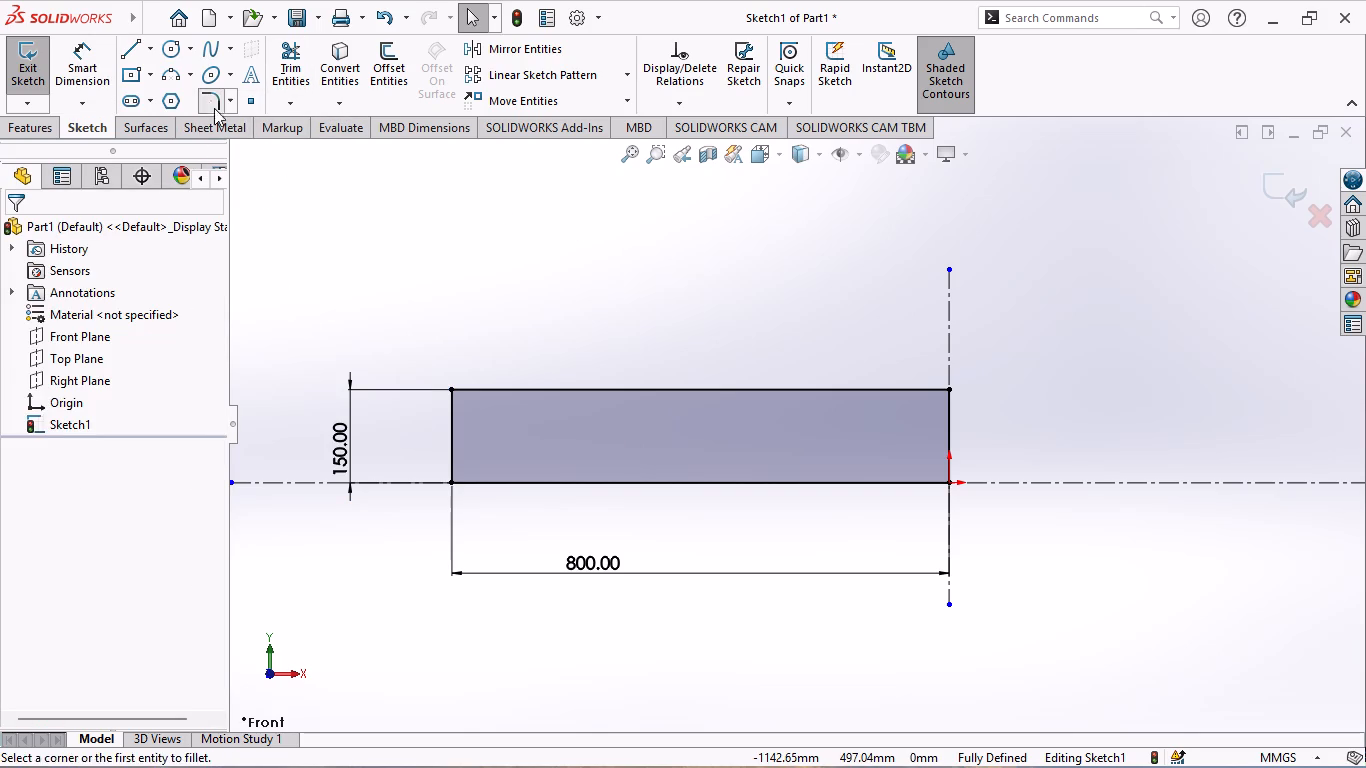
left_click(450, 479)
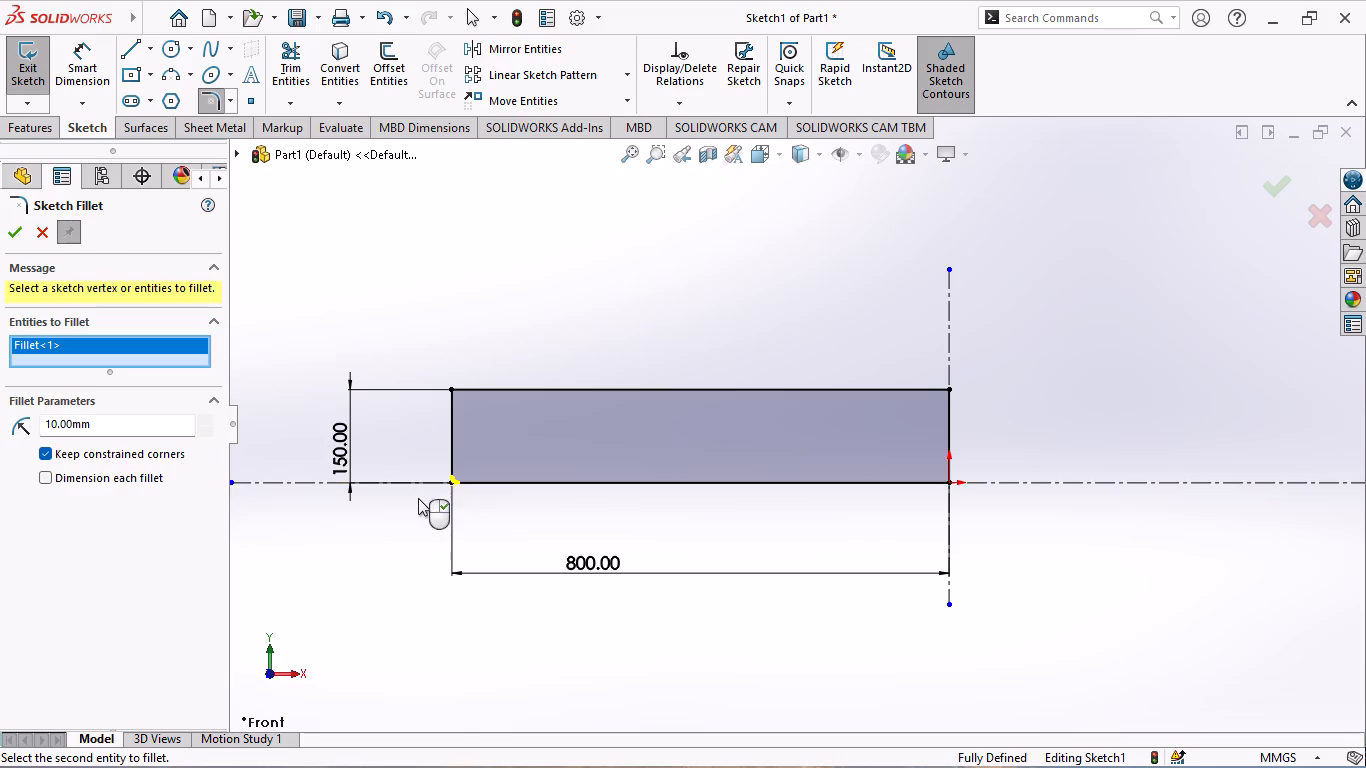
double_click(96, 426)
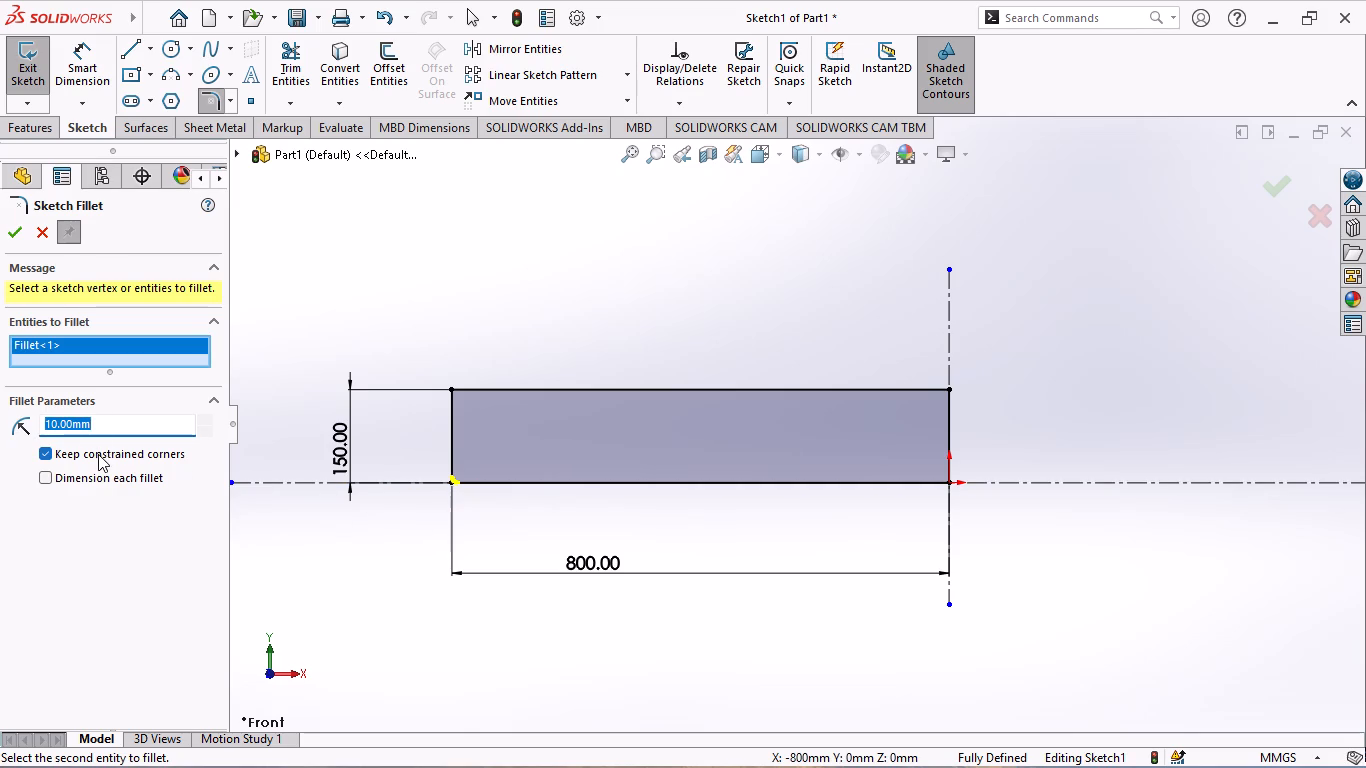
type("50")
key("Return")
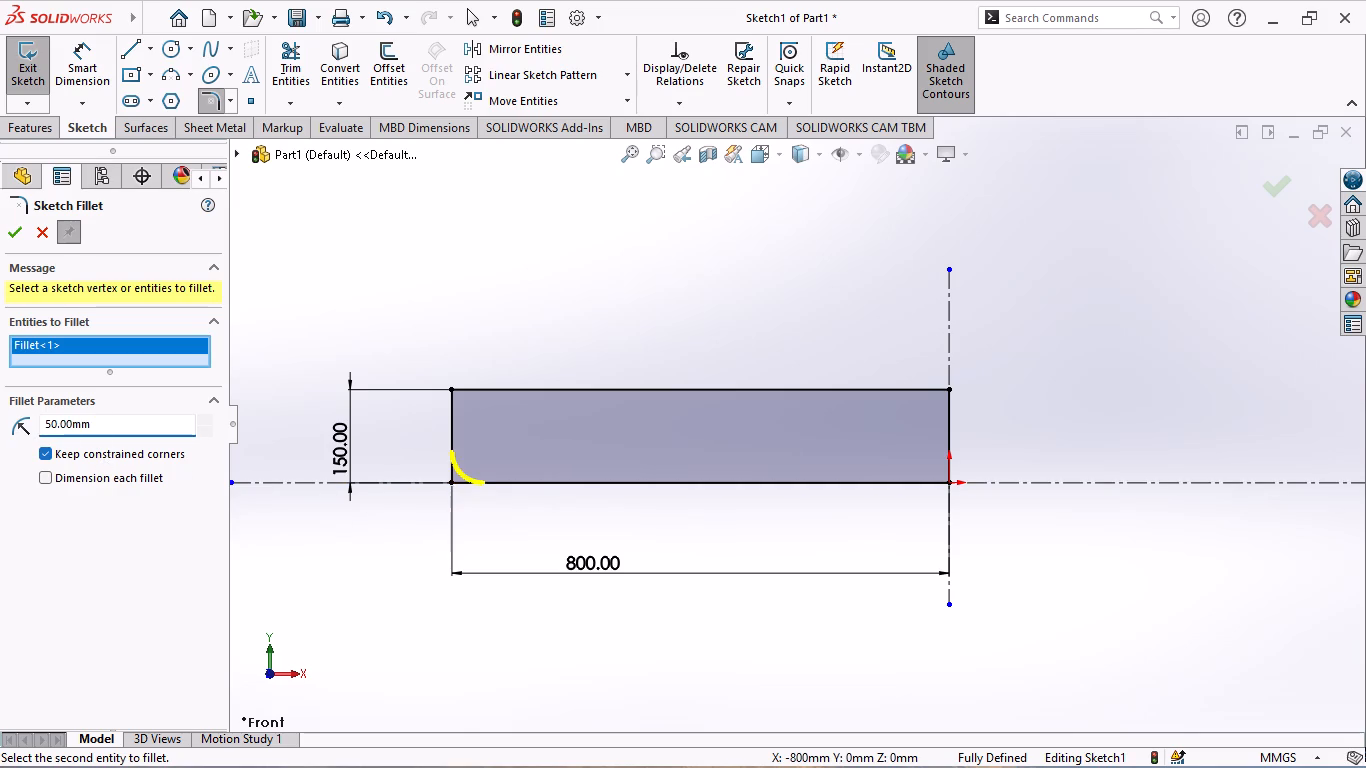
left_click(10, 229)
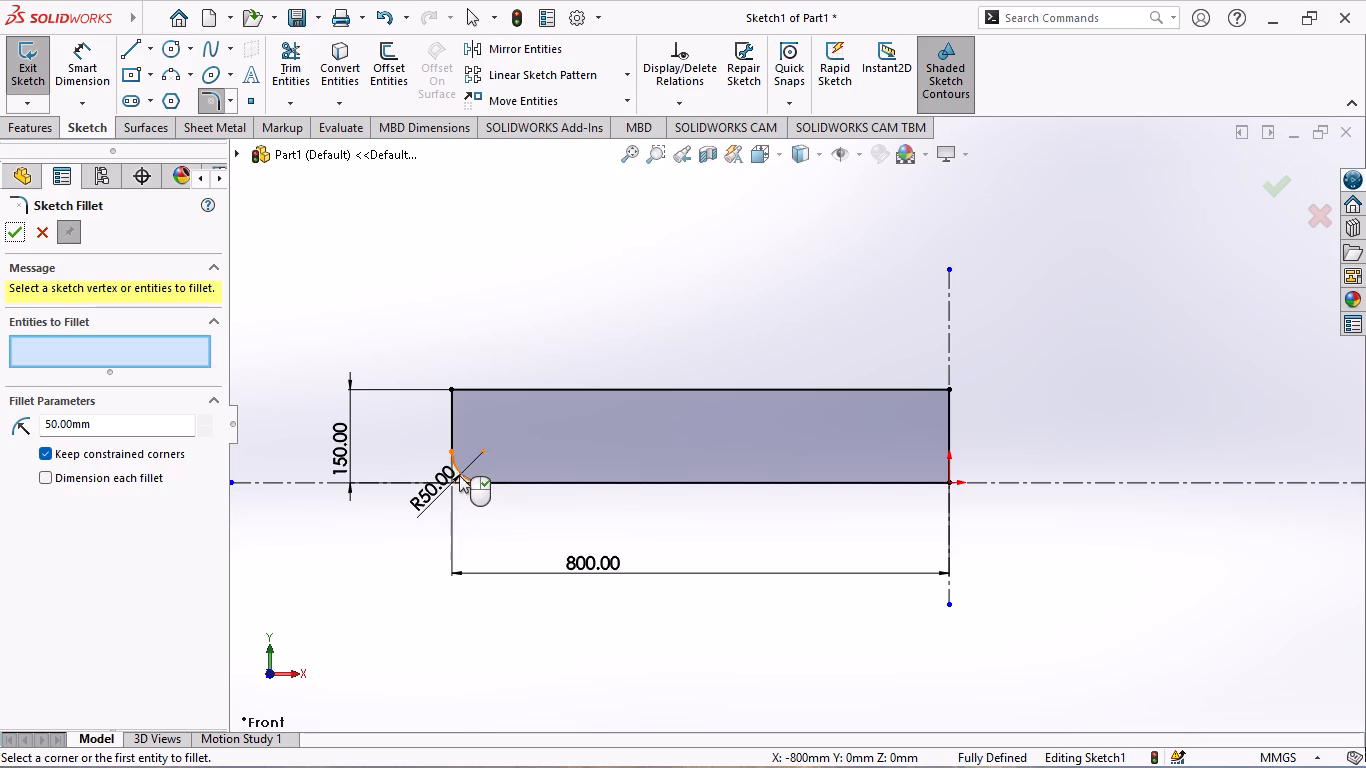
scroll(461, 499, "down", 3)
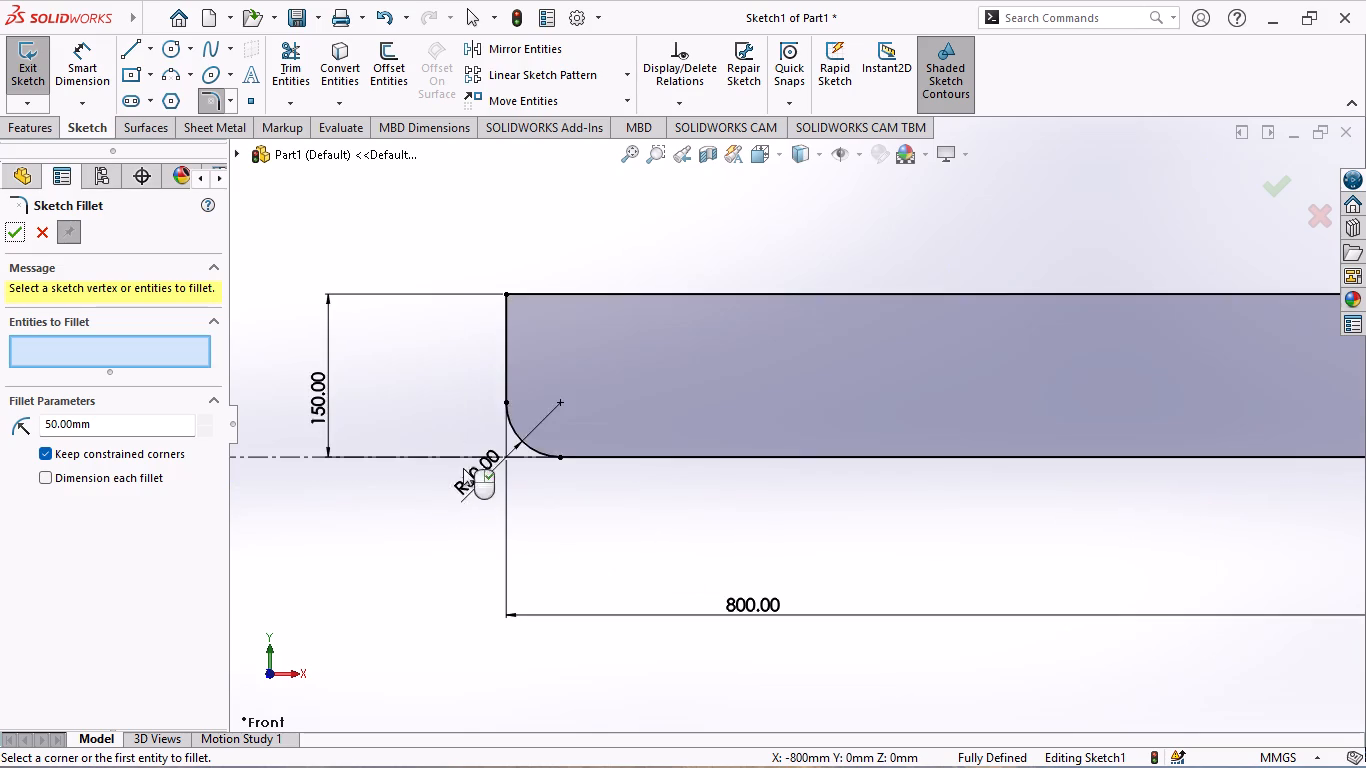
scroll(585, 449, "down", 3)
scroll(796, 475, "up", 5)
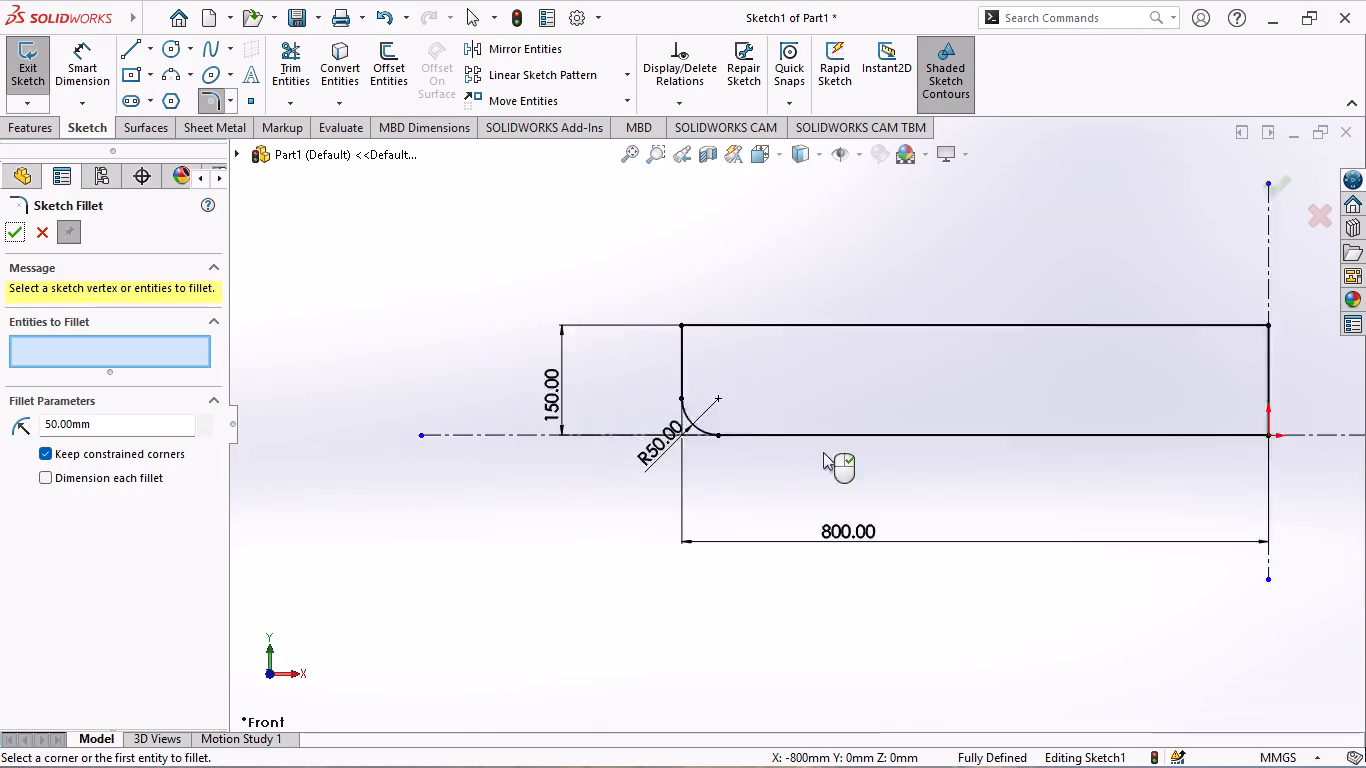
scroll(1290, 333, "down", 1)
scroll(1003, 407, "down", 1)
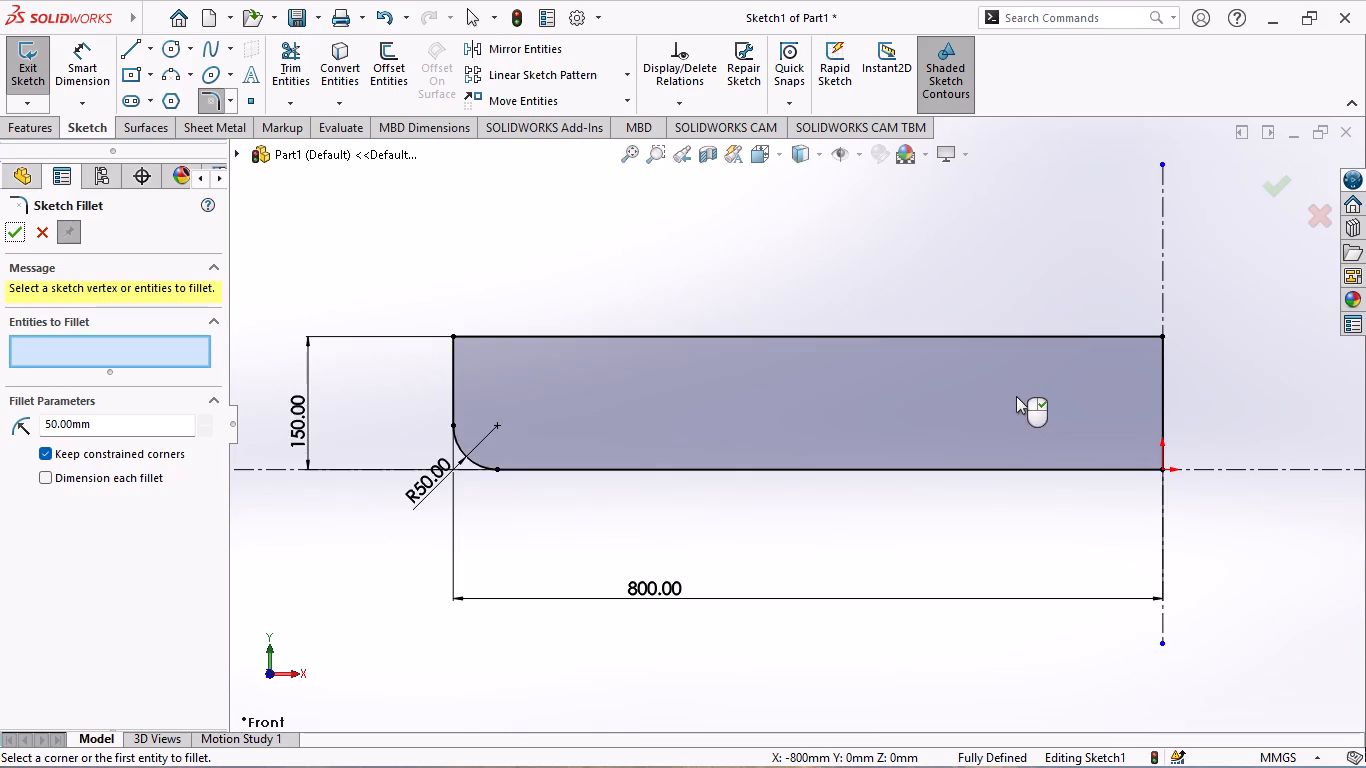
scroll(975, 405, "up", 1)
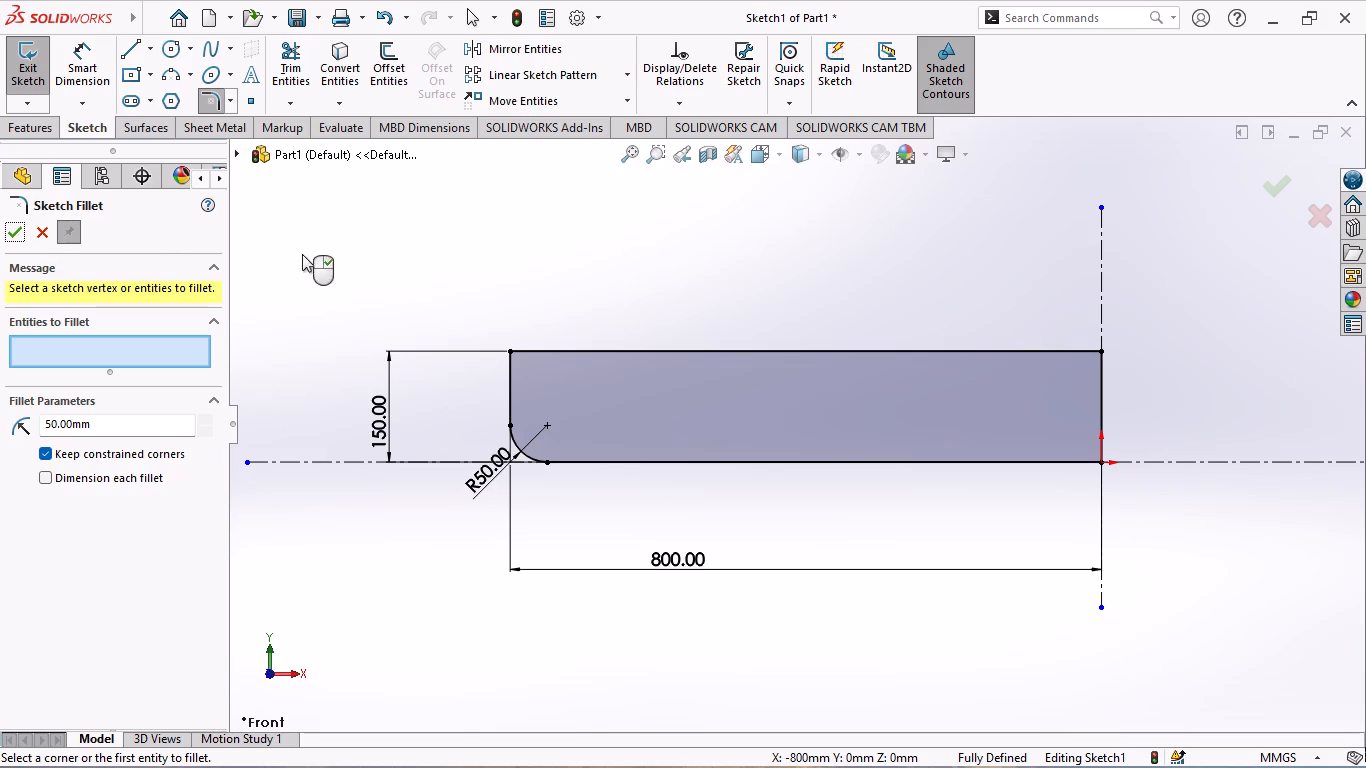
left_click(11, 227)
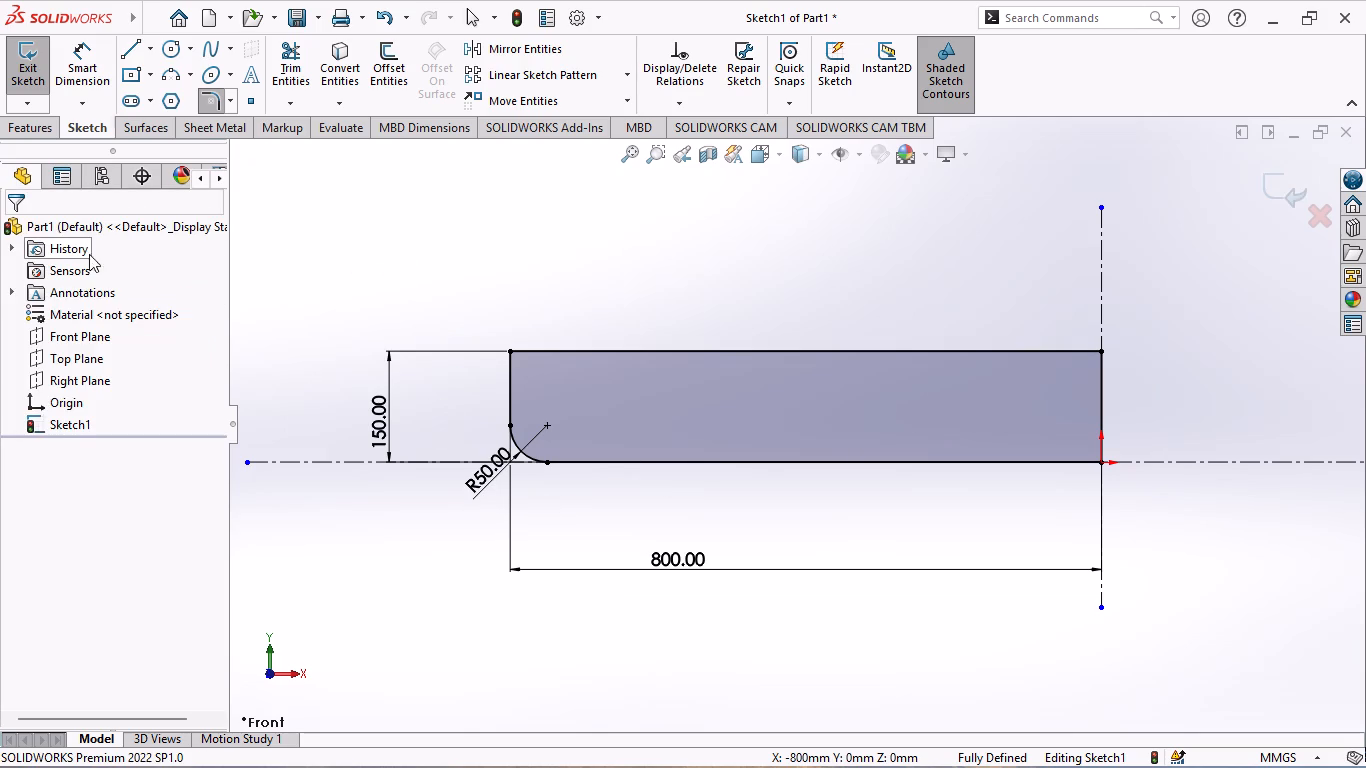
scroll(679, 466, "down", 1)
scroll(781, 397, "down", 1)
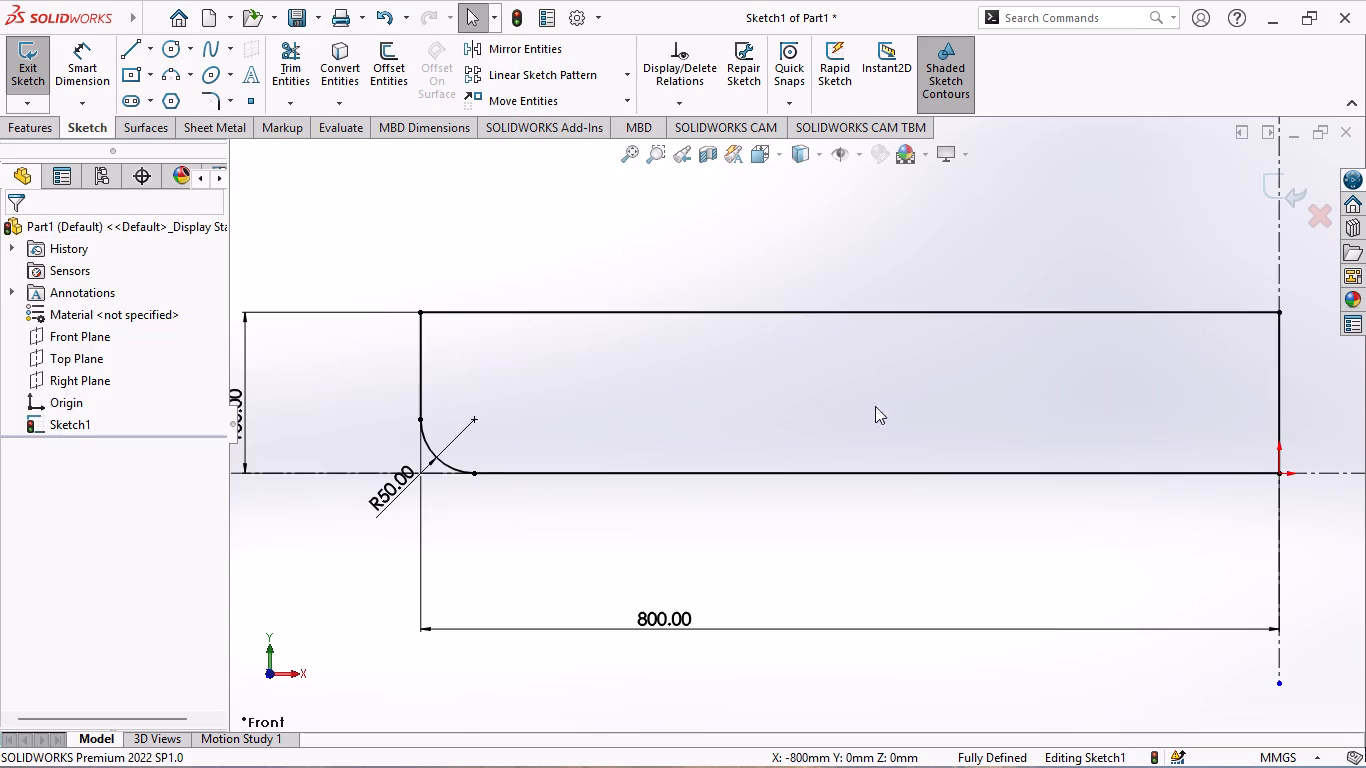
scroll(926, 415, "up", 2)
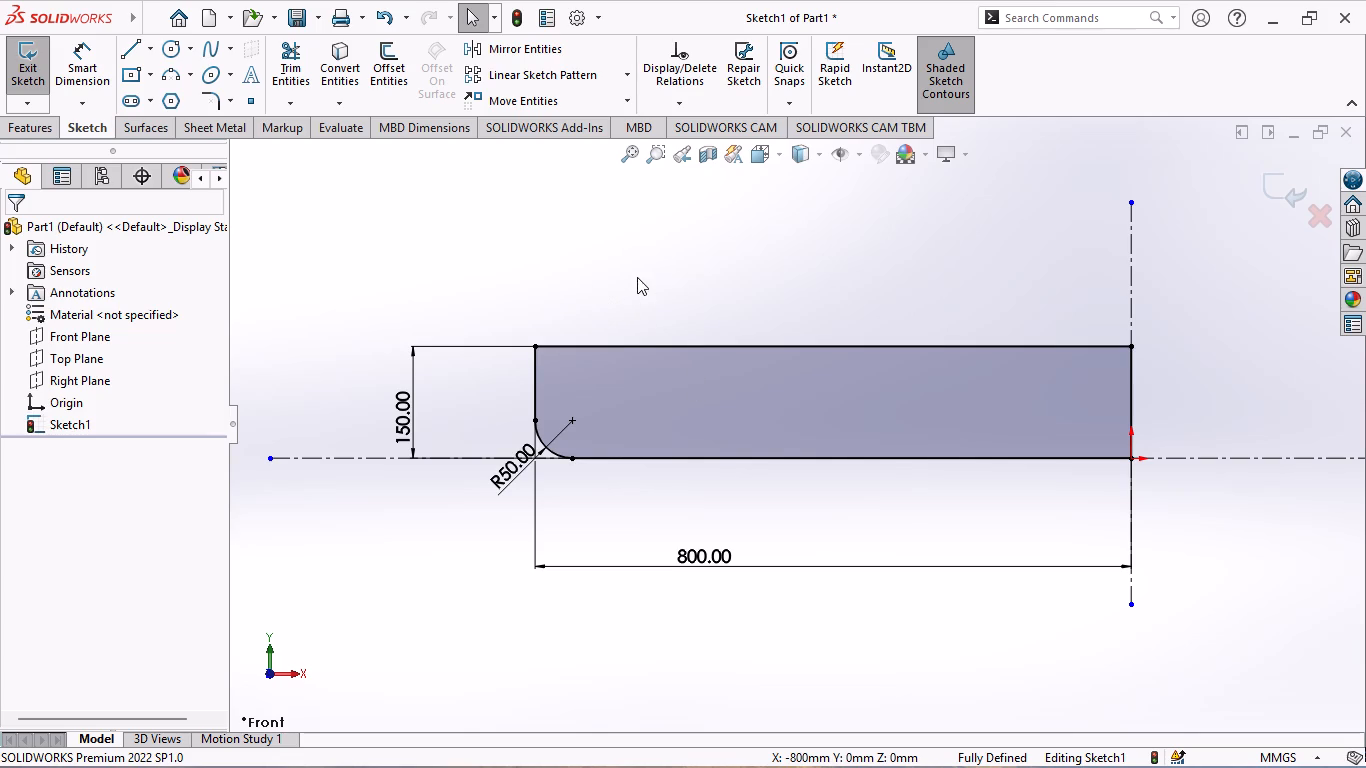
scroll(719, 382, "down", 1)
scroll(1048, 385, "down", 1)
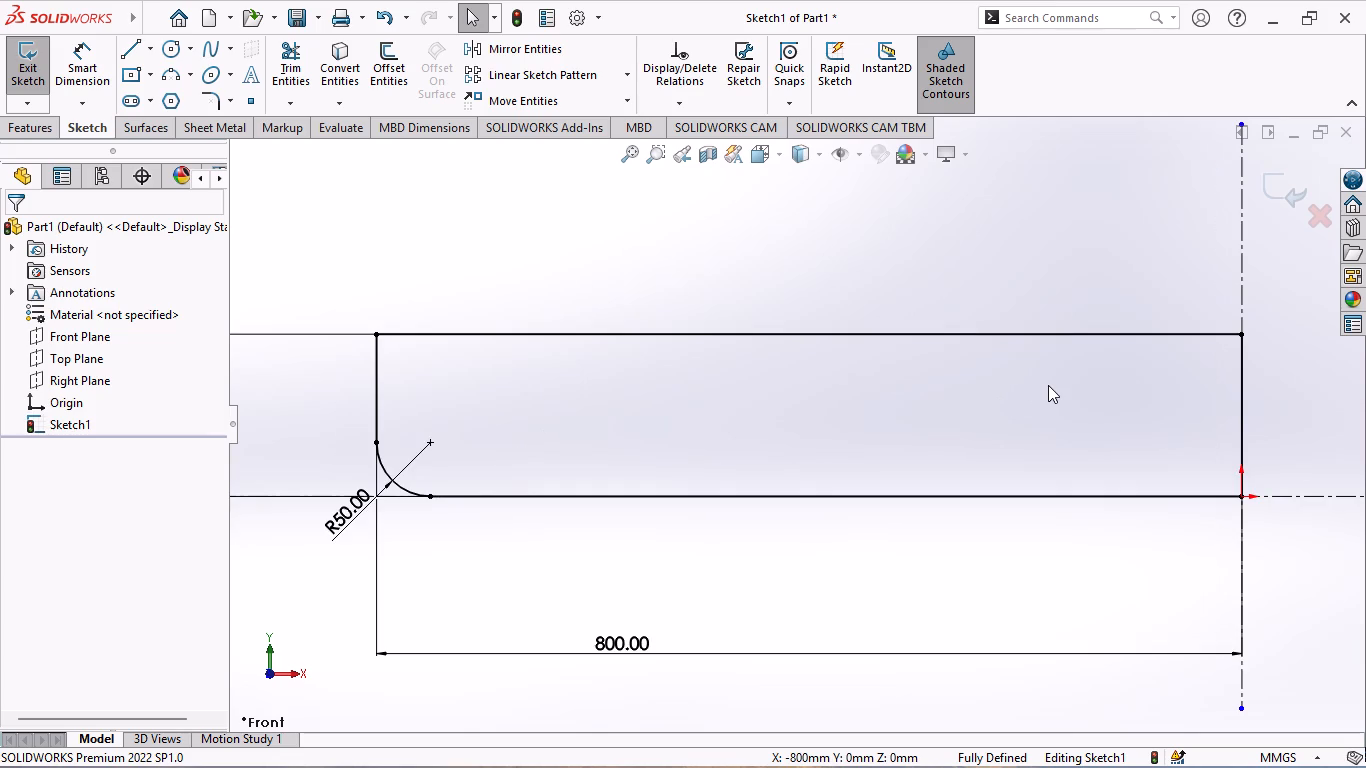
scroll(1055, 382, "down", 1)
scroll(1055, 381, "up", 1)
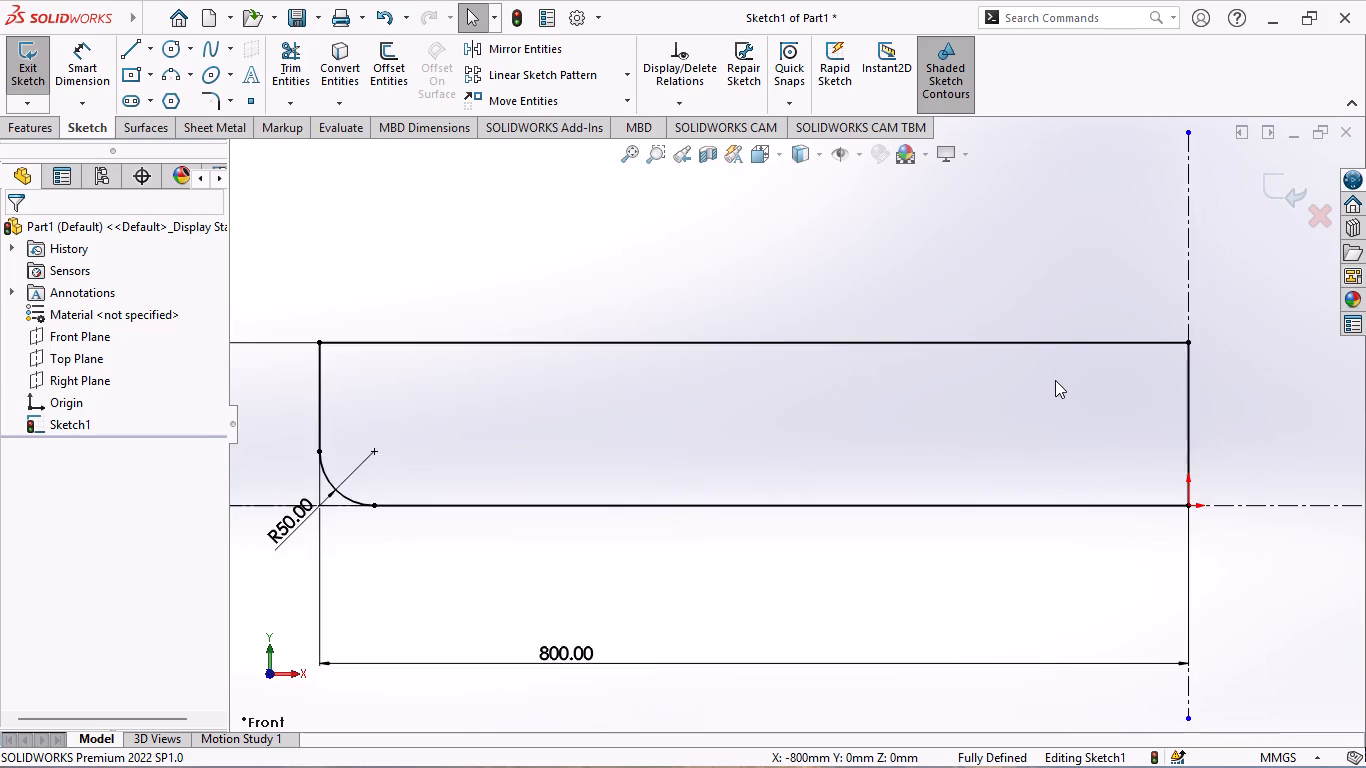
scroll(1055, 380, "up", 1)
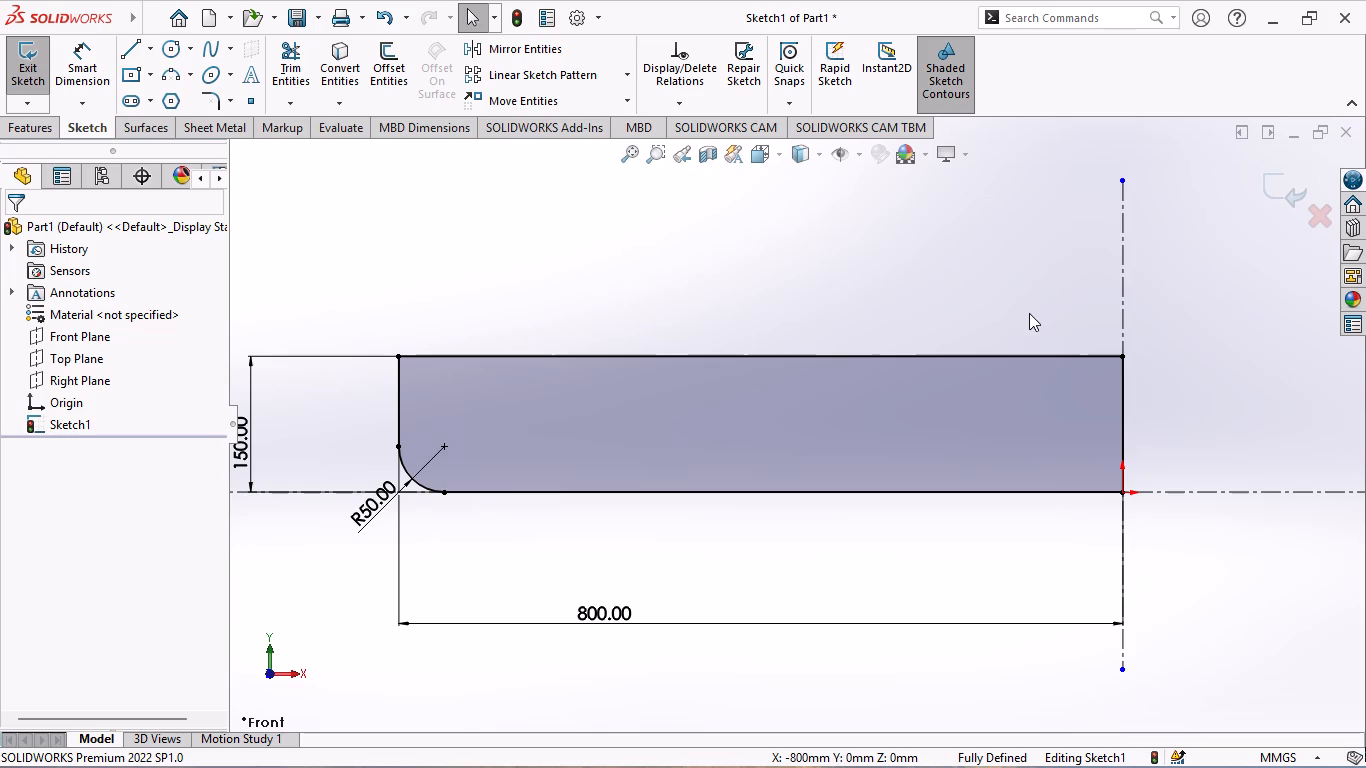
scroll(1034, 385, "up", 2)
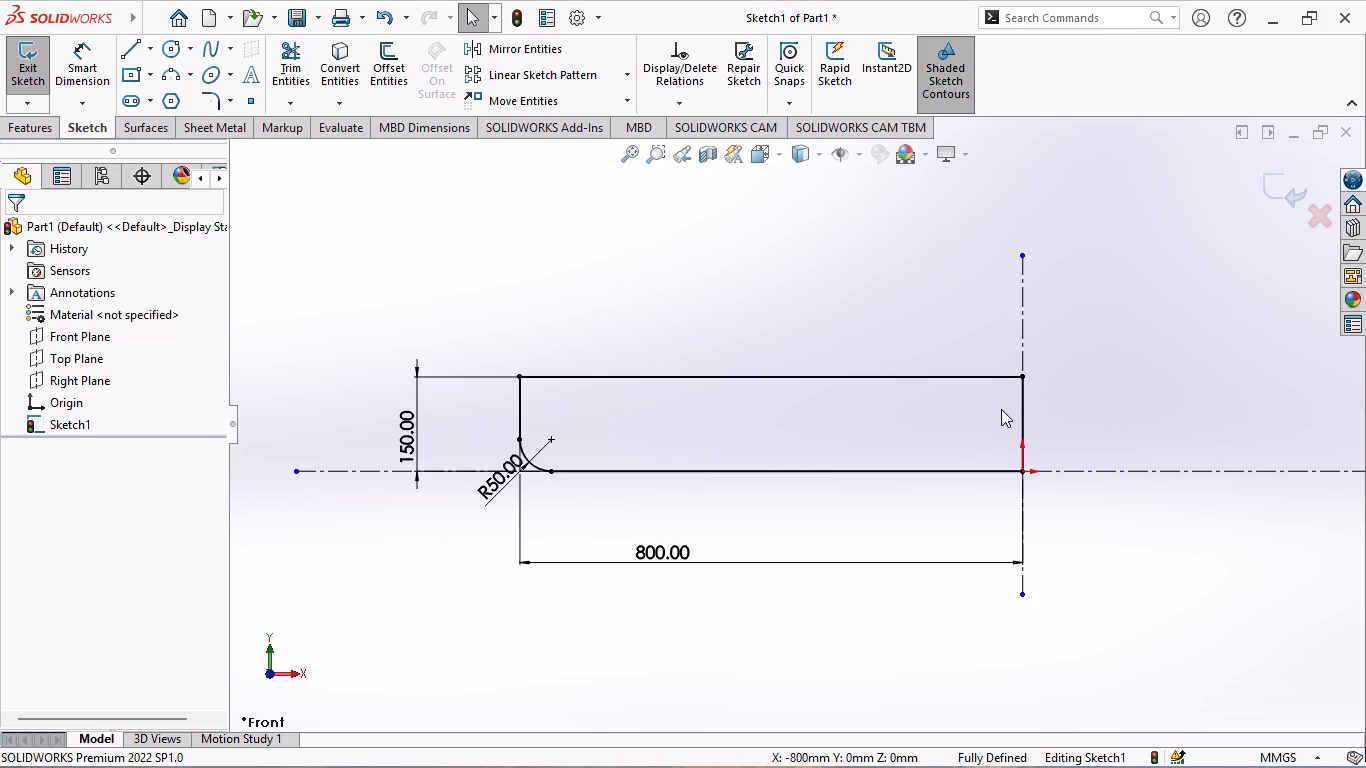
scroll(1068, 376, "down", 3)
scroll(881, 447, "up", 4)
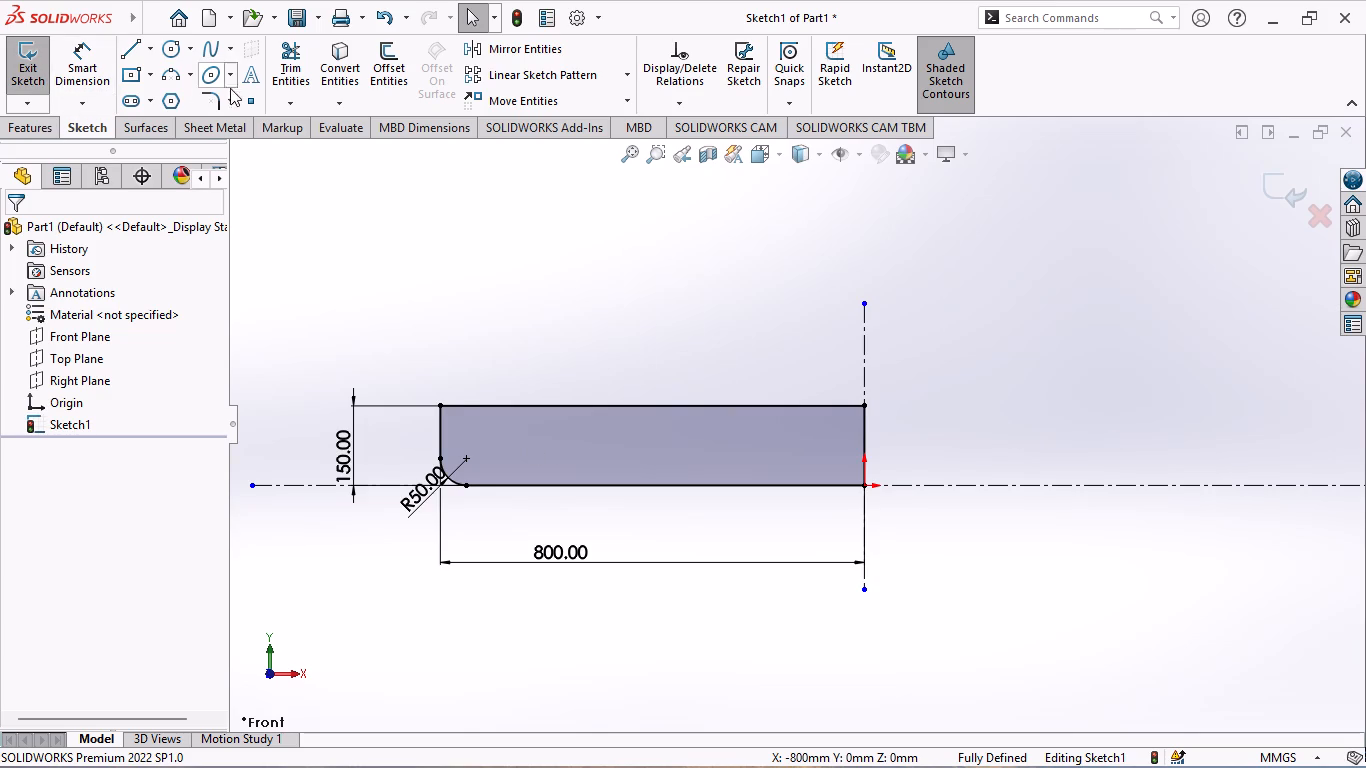
Mirror the profile's top, bottom and left lines and its fillet arc about the vertical centerline, keeping the originals.
left_click(525, 45)
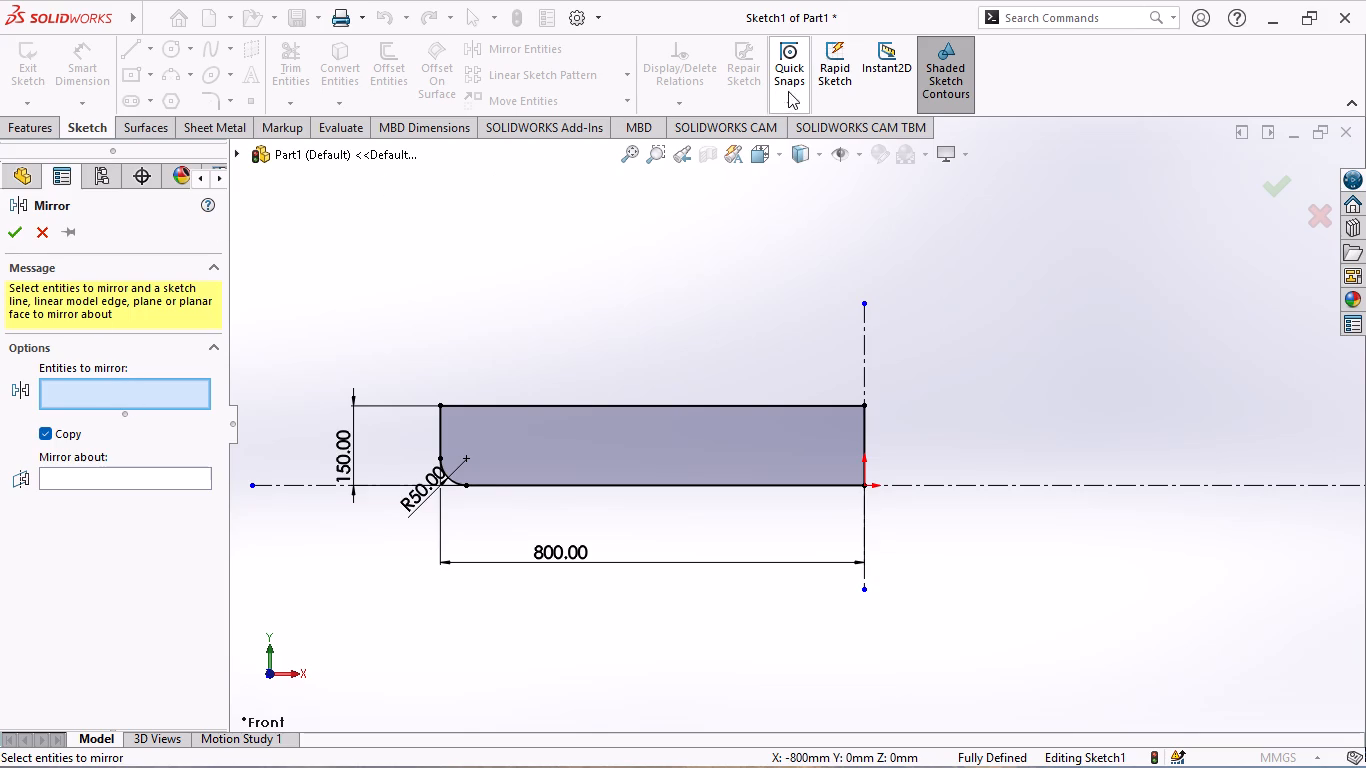
left_click(653, 405)
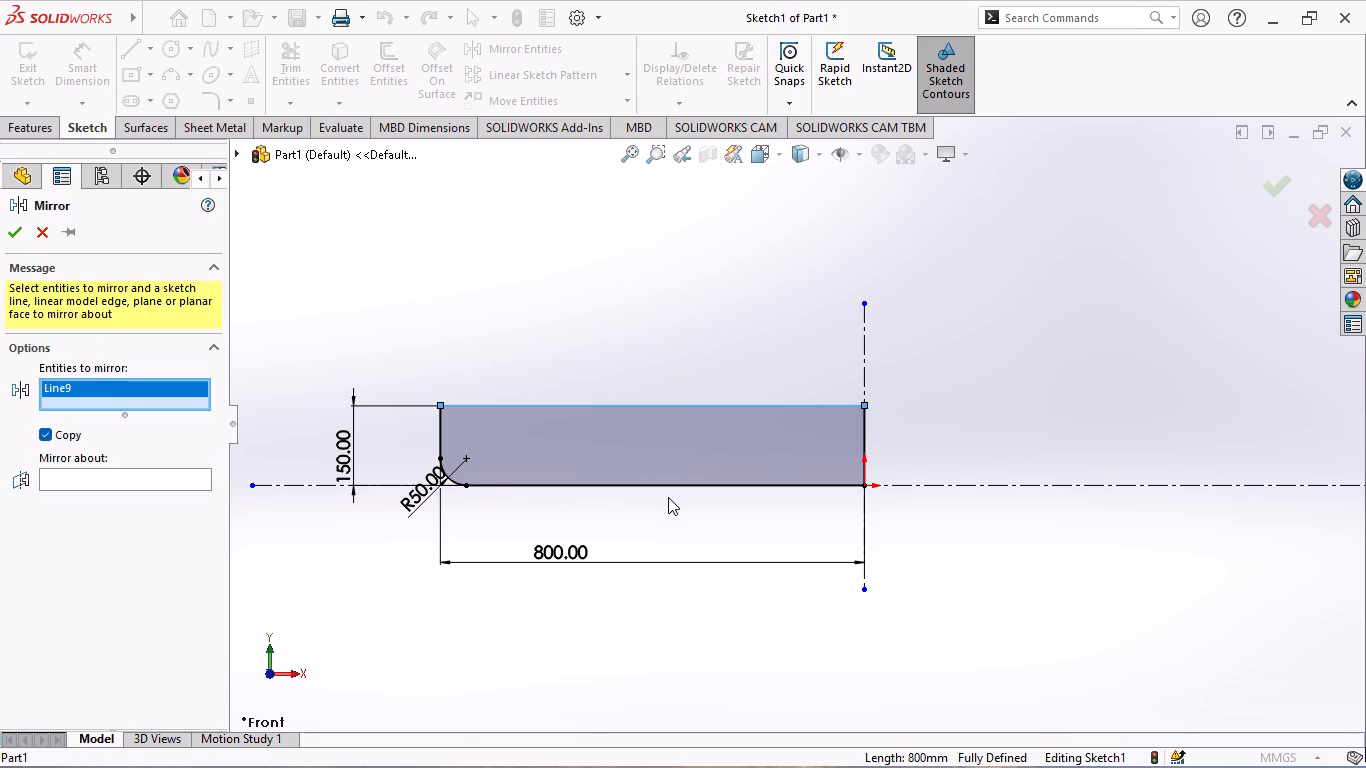
left_click(669, 486)
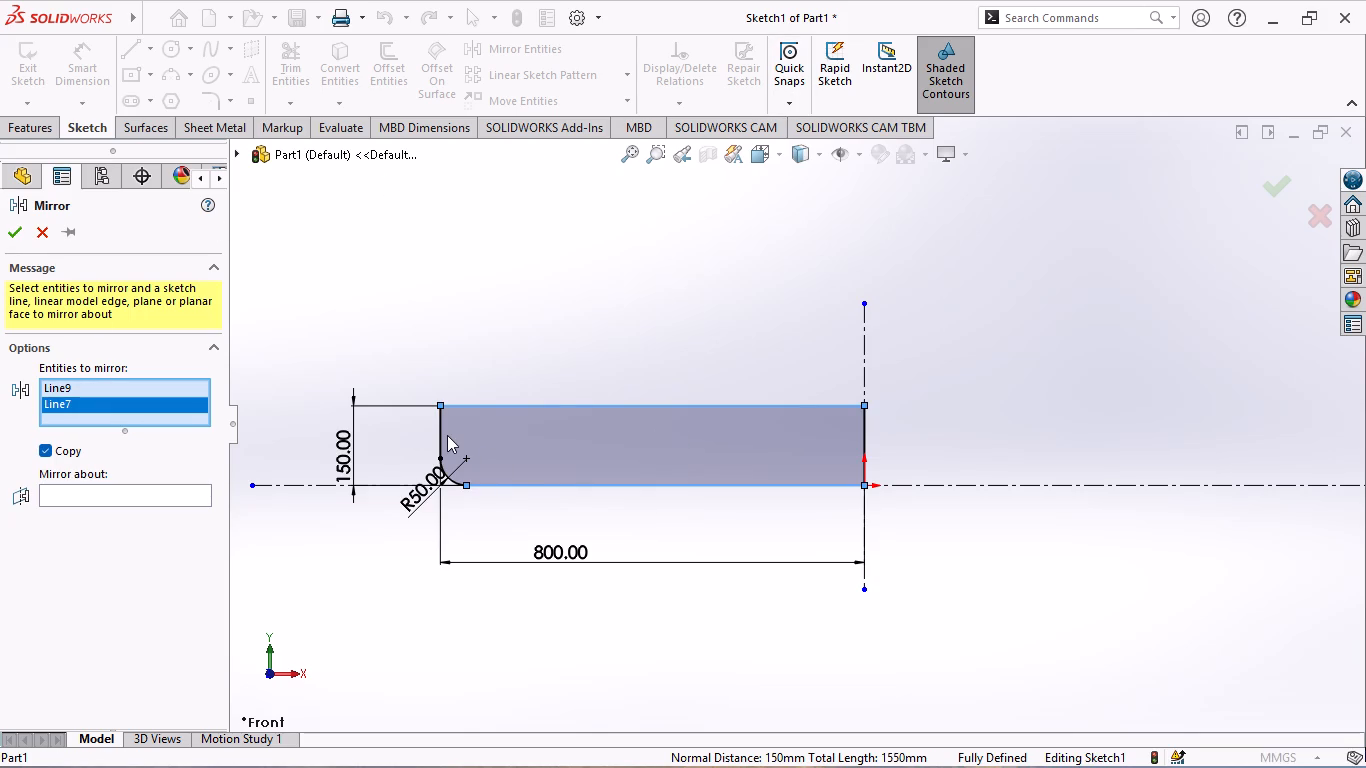
left_click(439, 430)
left_click(453, 483)
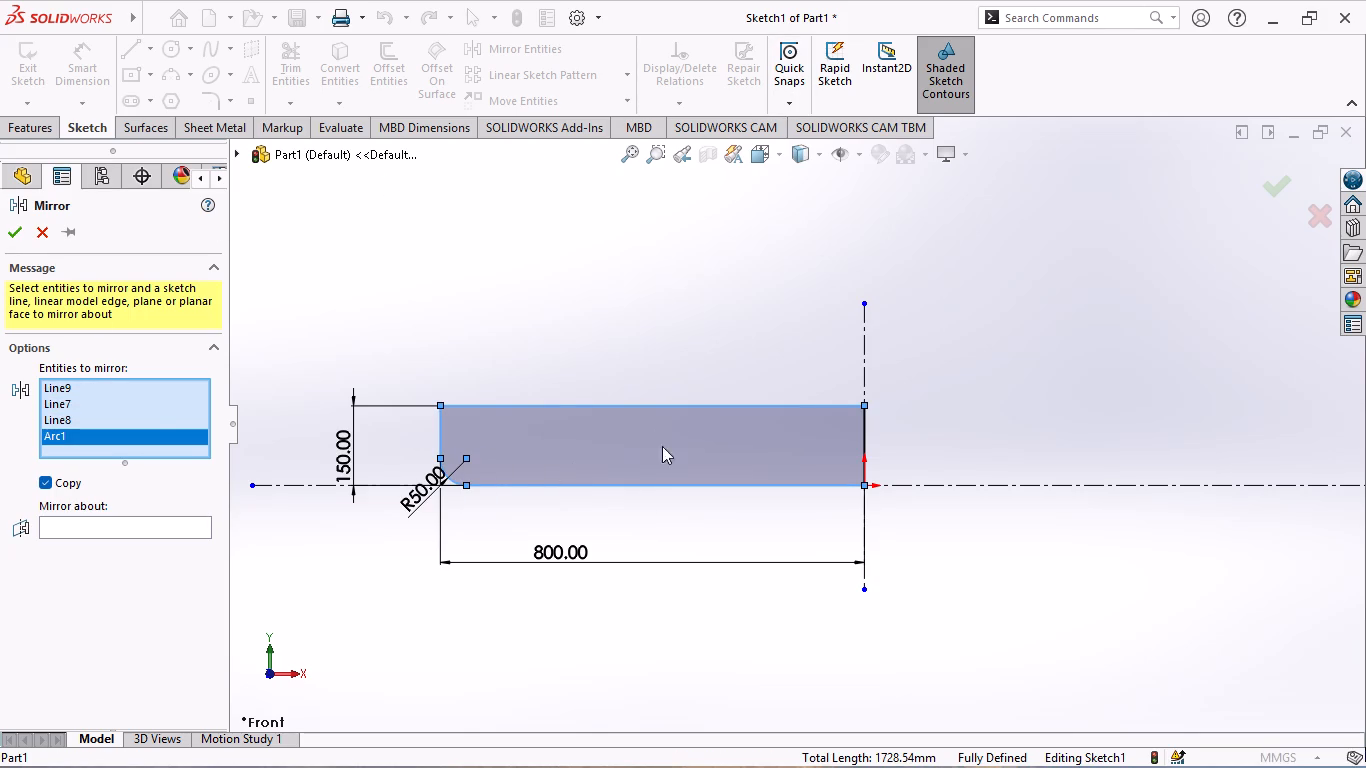
left_click(168, 526)
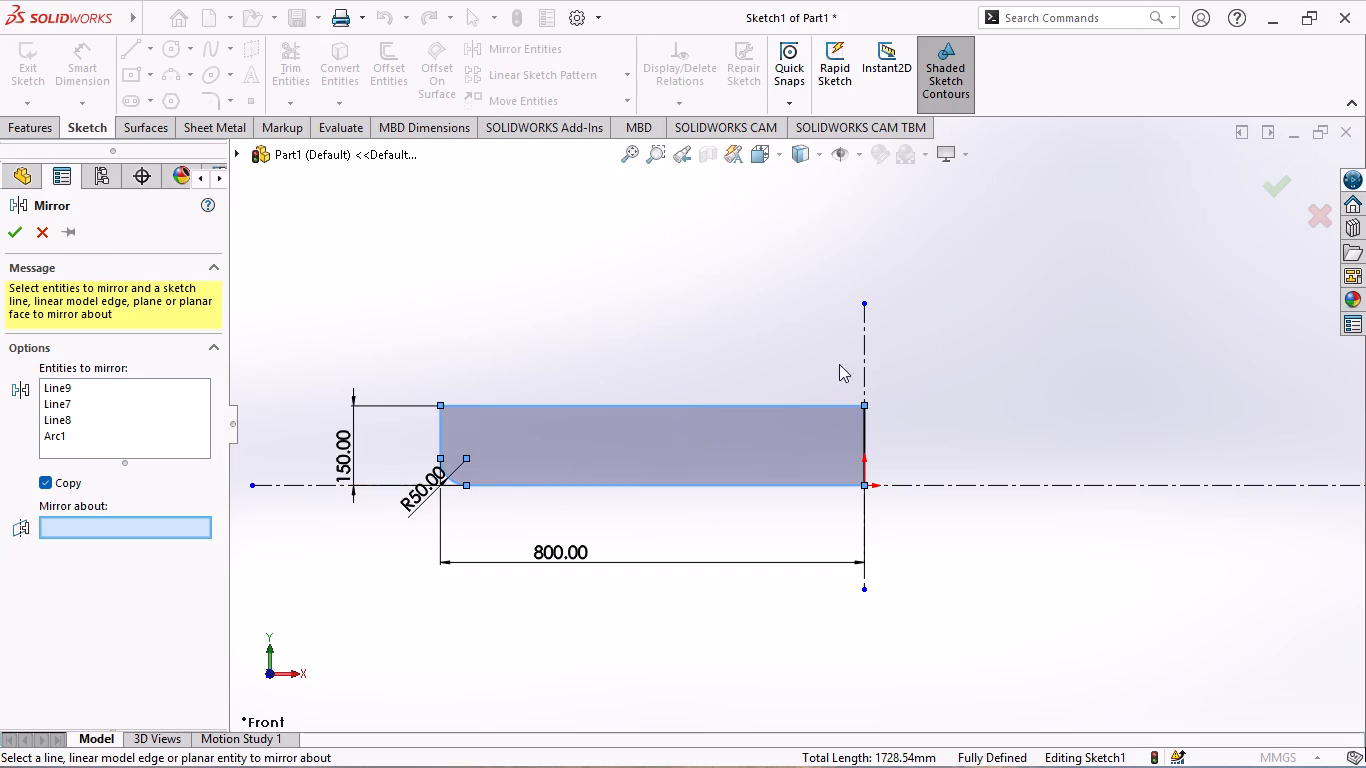
left_click(866, 336)
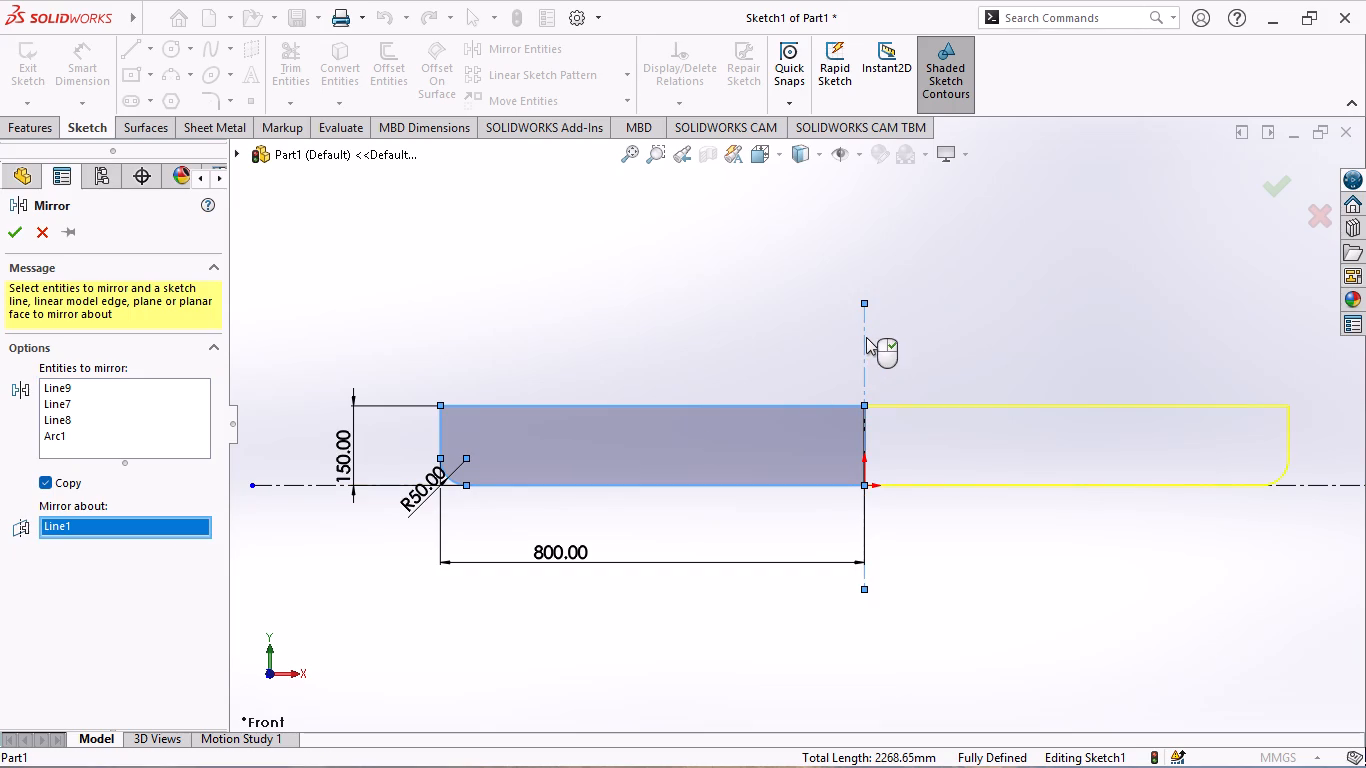
left_click(18, 232)
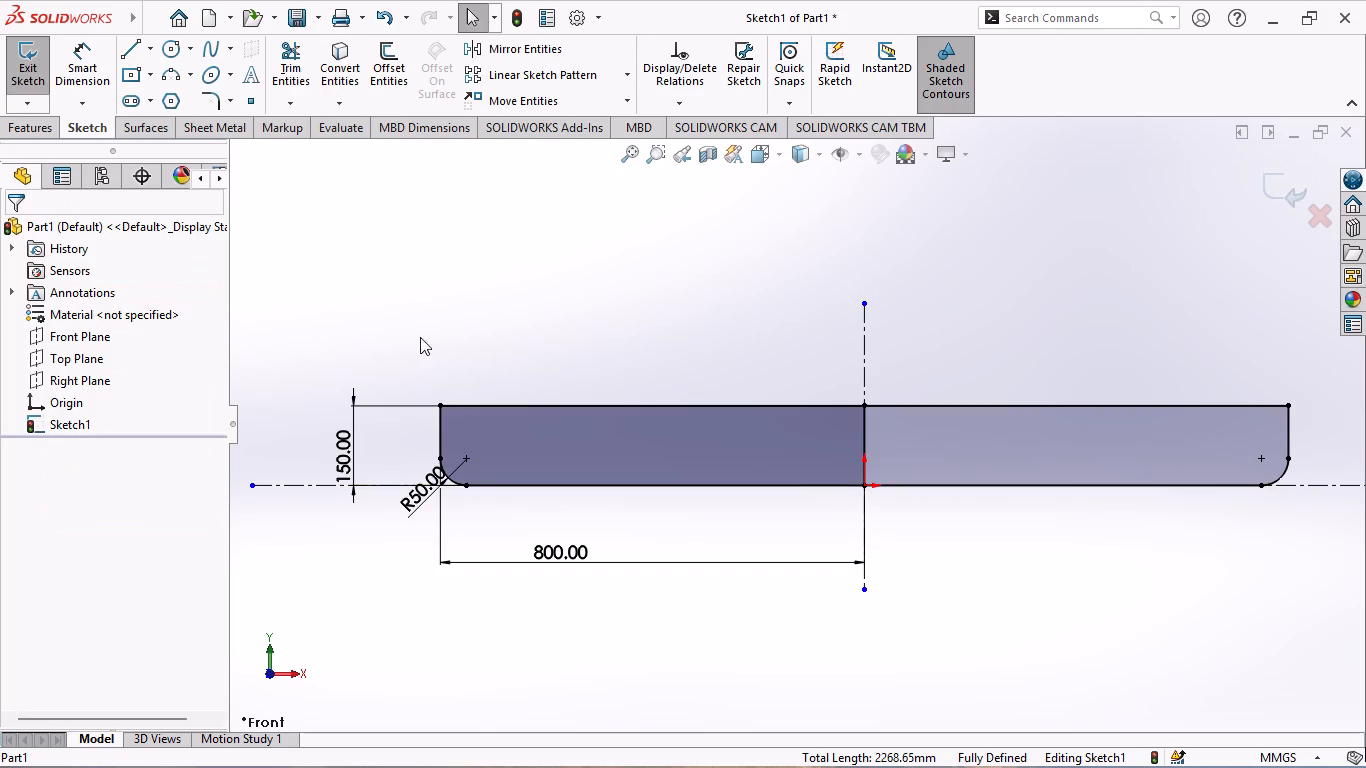
Delete the solid vertical line at the origin that divides the two mirrored halves of the profile.
scroll(882, 428, "down", 2)
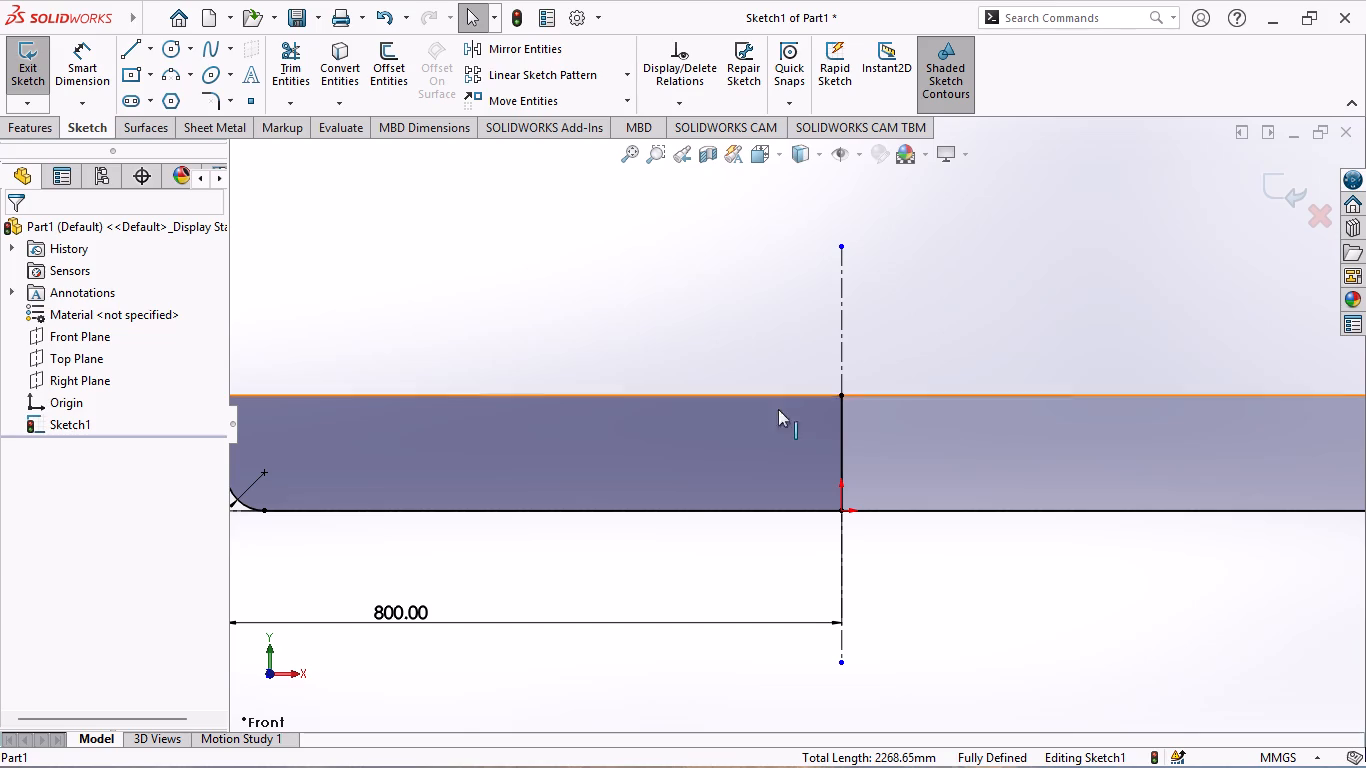
right_click(843, 442)
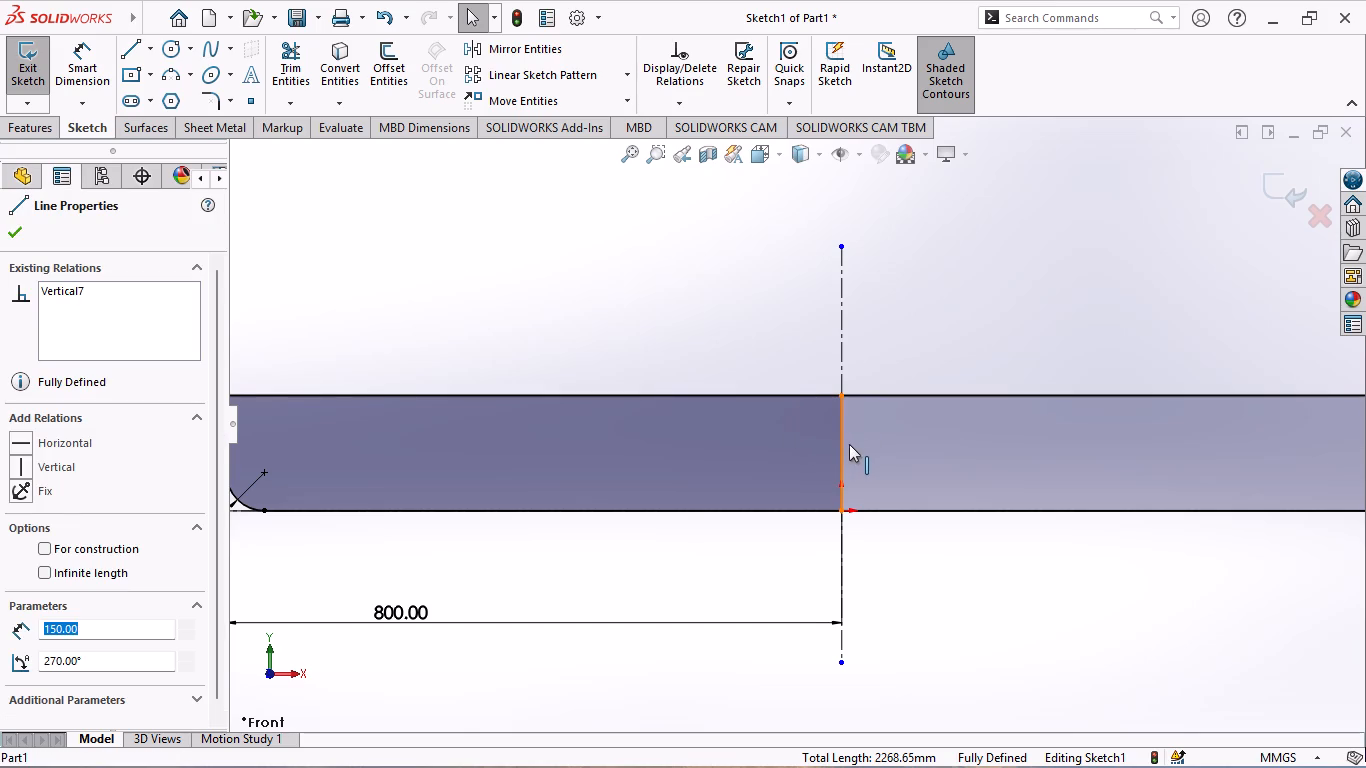
left_click(924, 670)
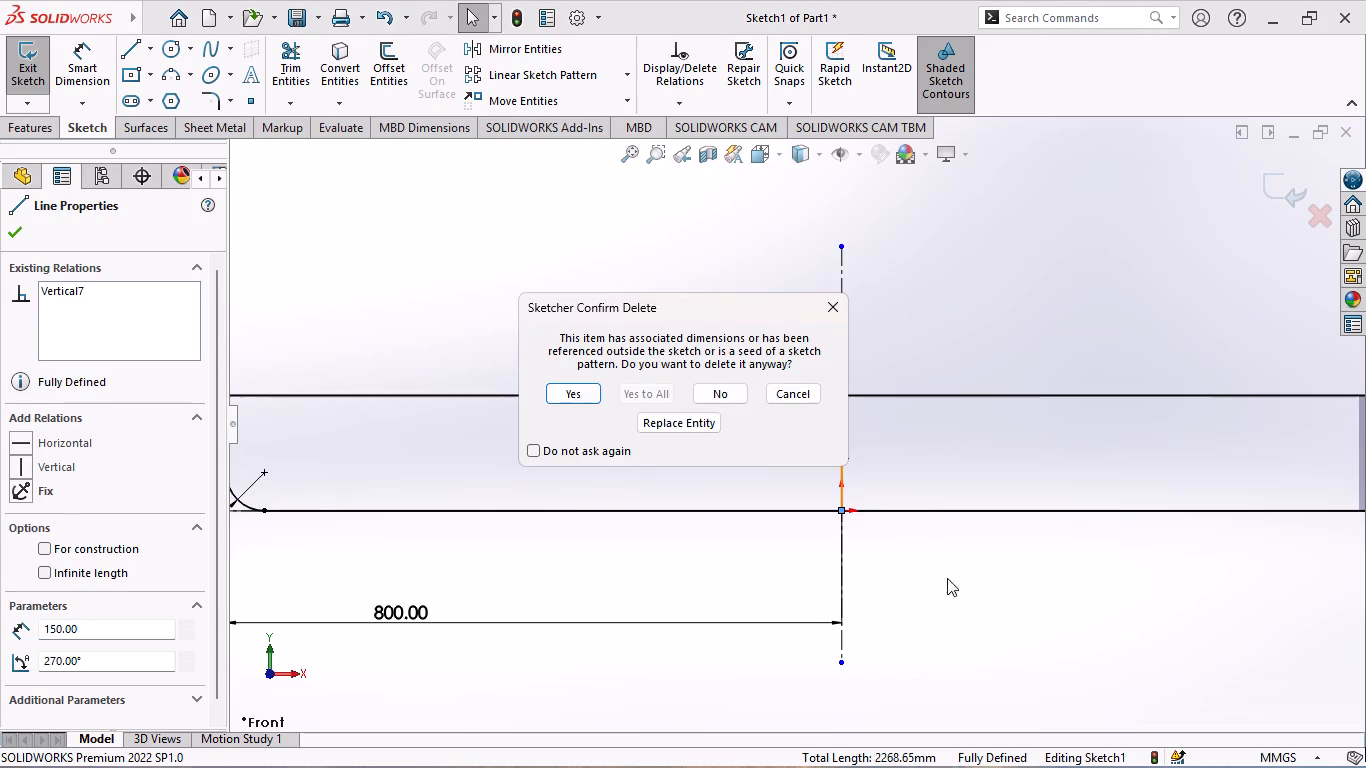
left_click(568, 396)
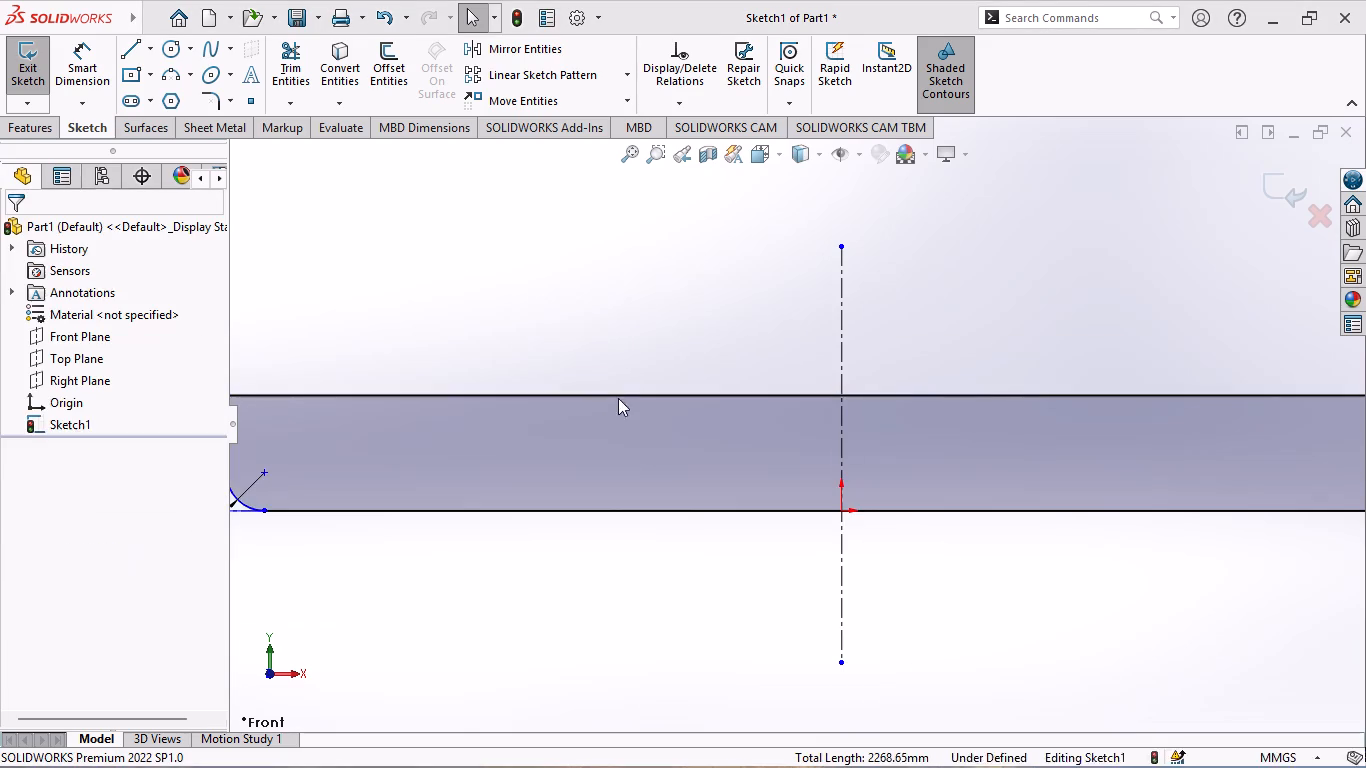
Dimension the profile's bottom horizontal line between the two corner arcs to 1500 mm.
scroll(815, 446, "up", 2)
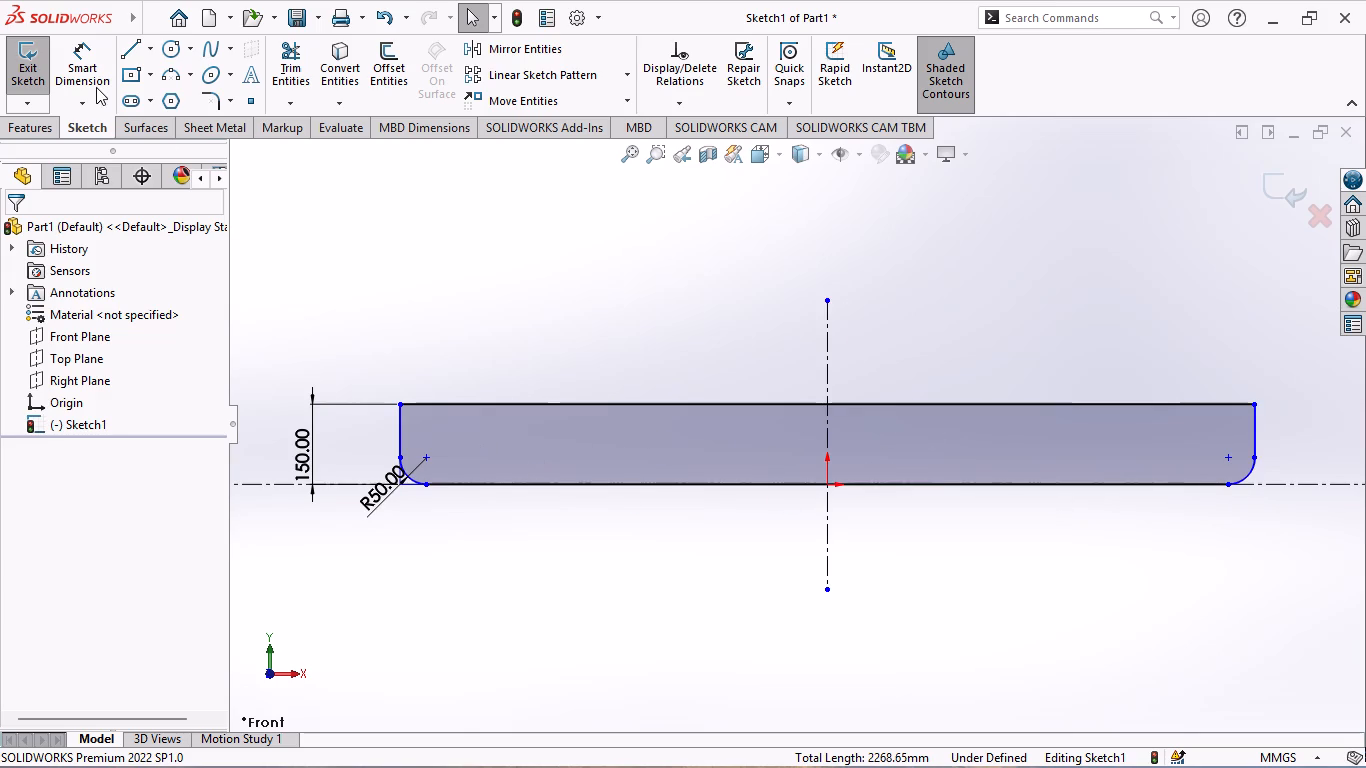
left_click(81, 63)
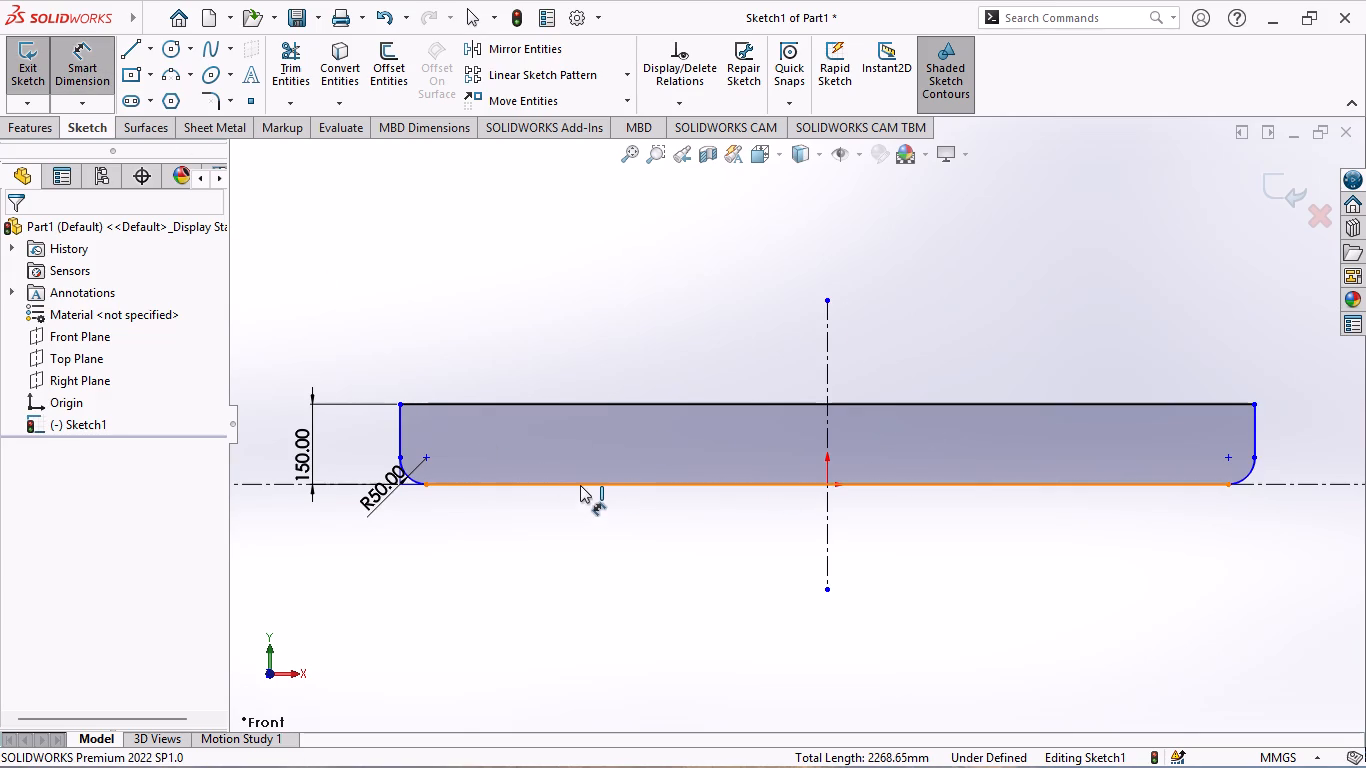
left_click(580, 485)
double_click(582, 536)
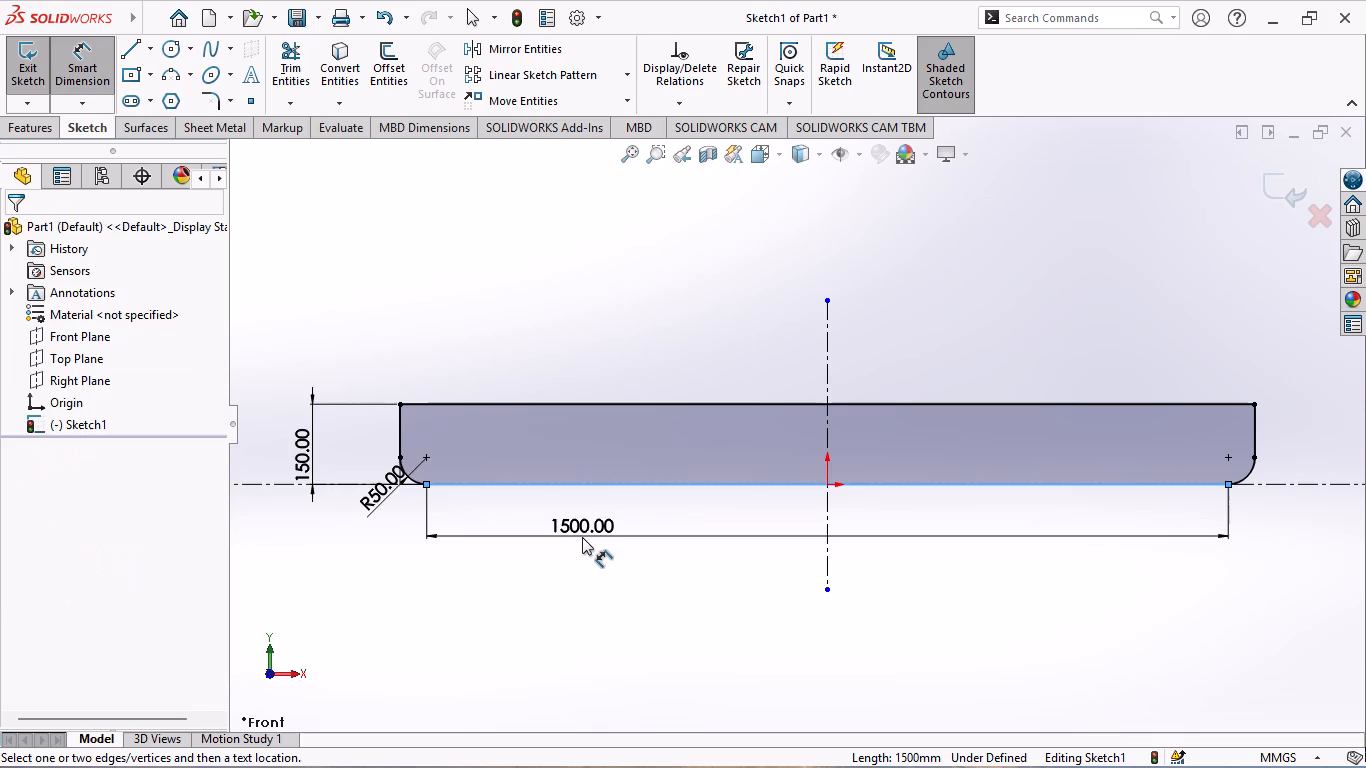
left_click(498, 509)
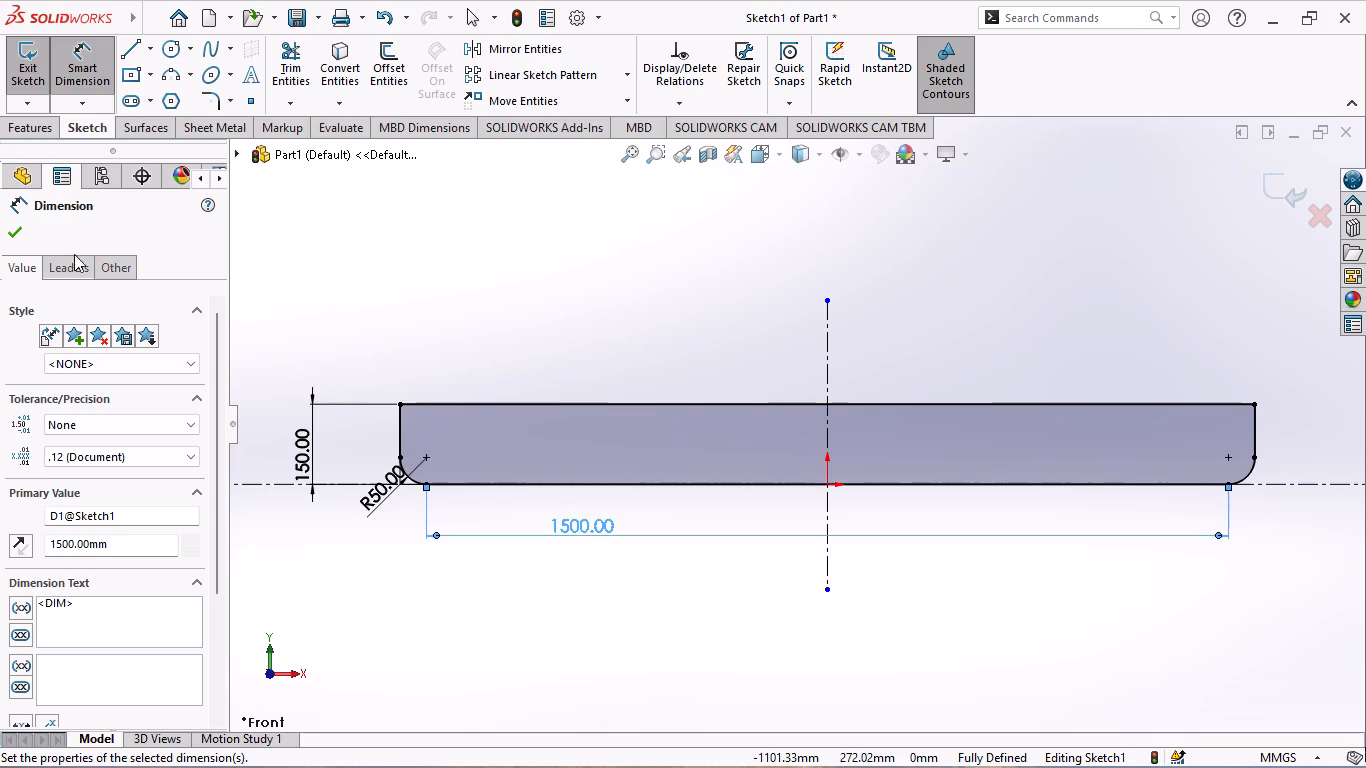
left_click(15, 233)
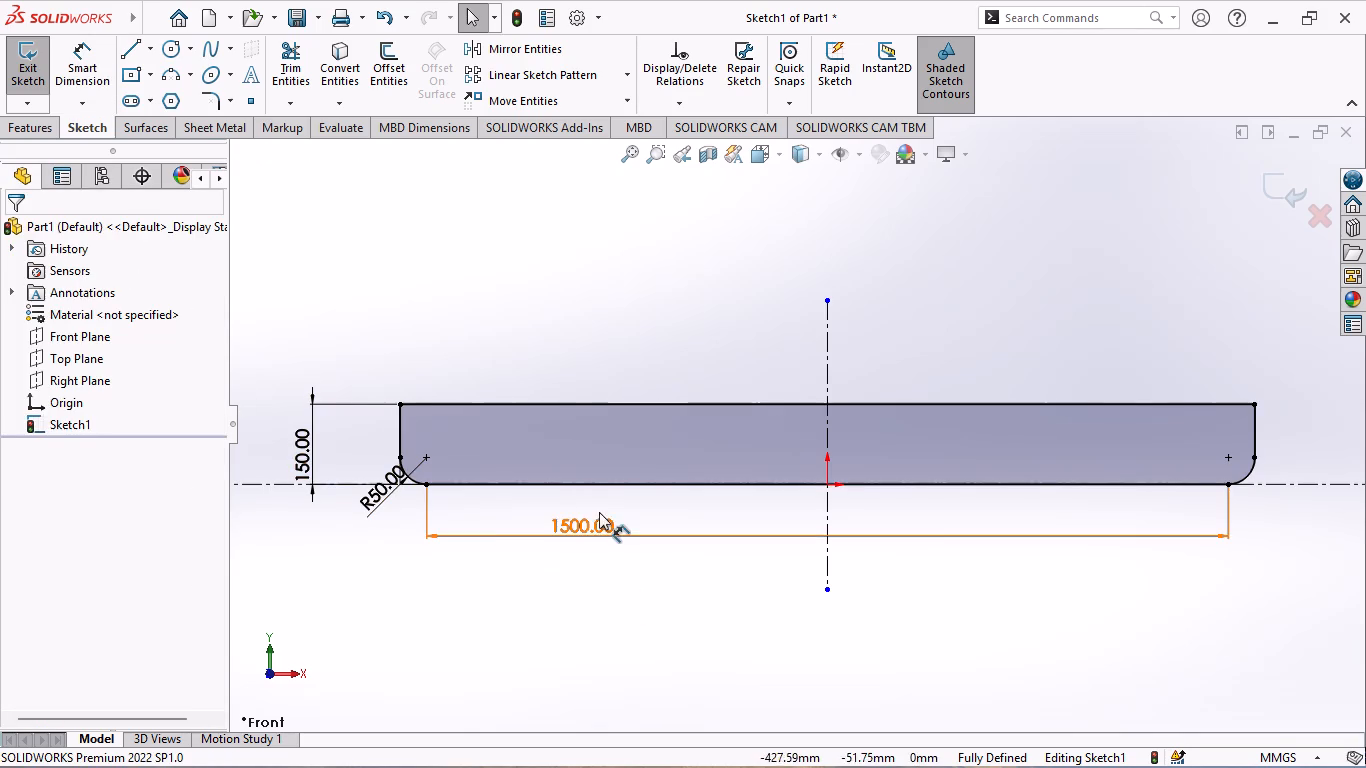
Reposition the R50 radius dimension text below and outside the profile's lower-left corner.
scroll(588, 479, "down", 2)
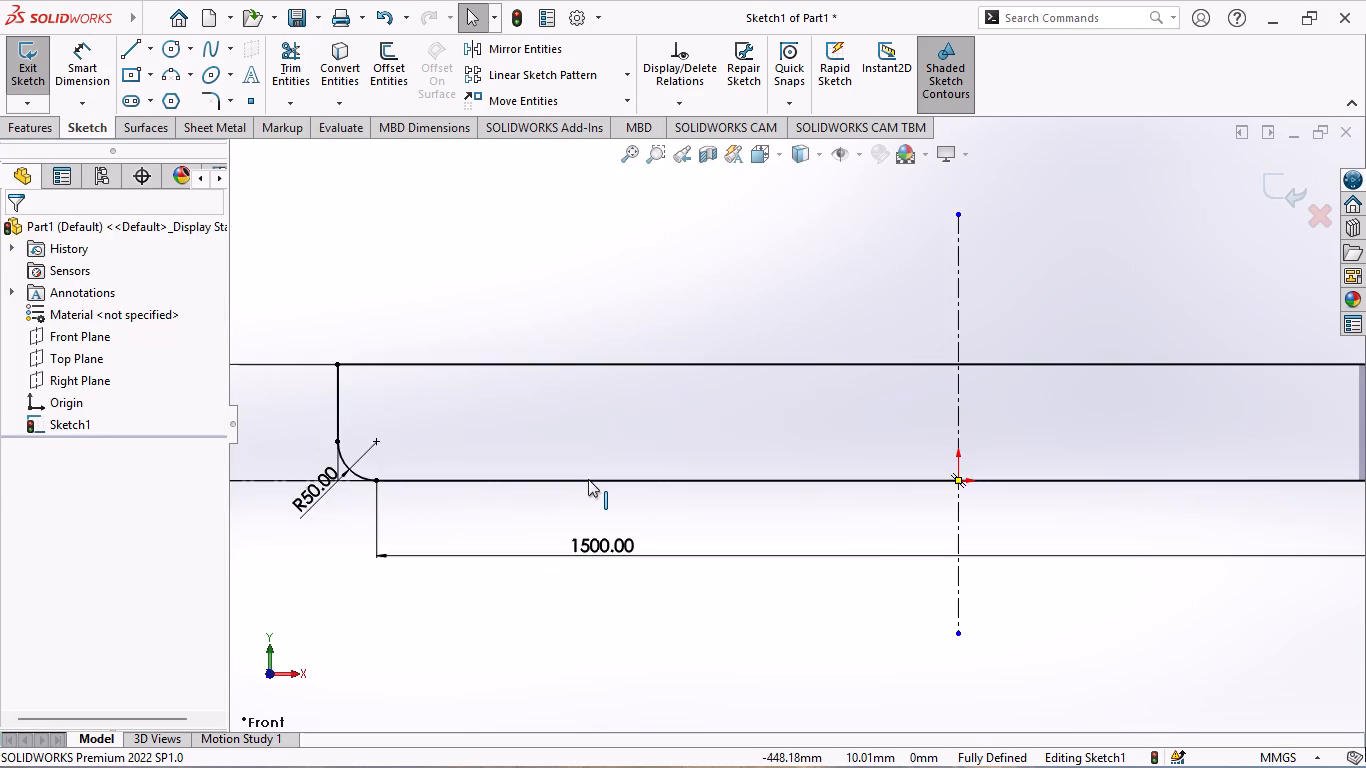
scroll(588, 479, "up", 2)
scroll(946, 382, "up", 2)
scroll(985, 365, "down", 2)
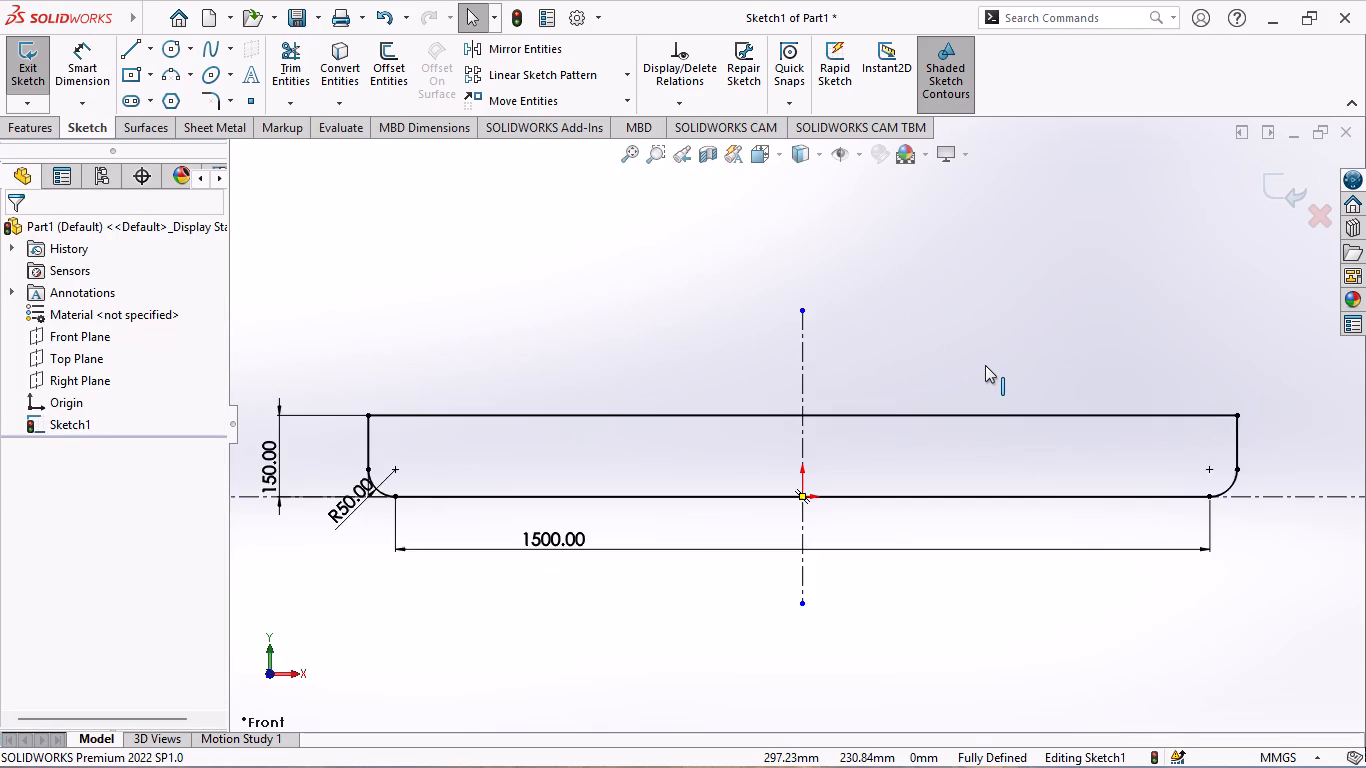
scroll(985, 365, "up", 1)
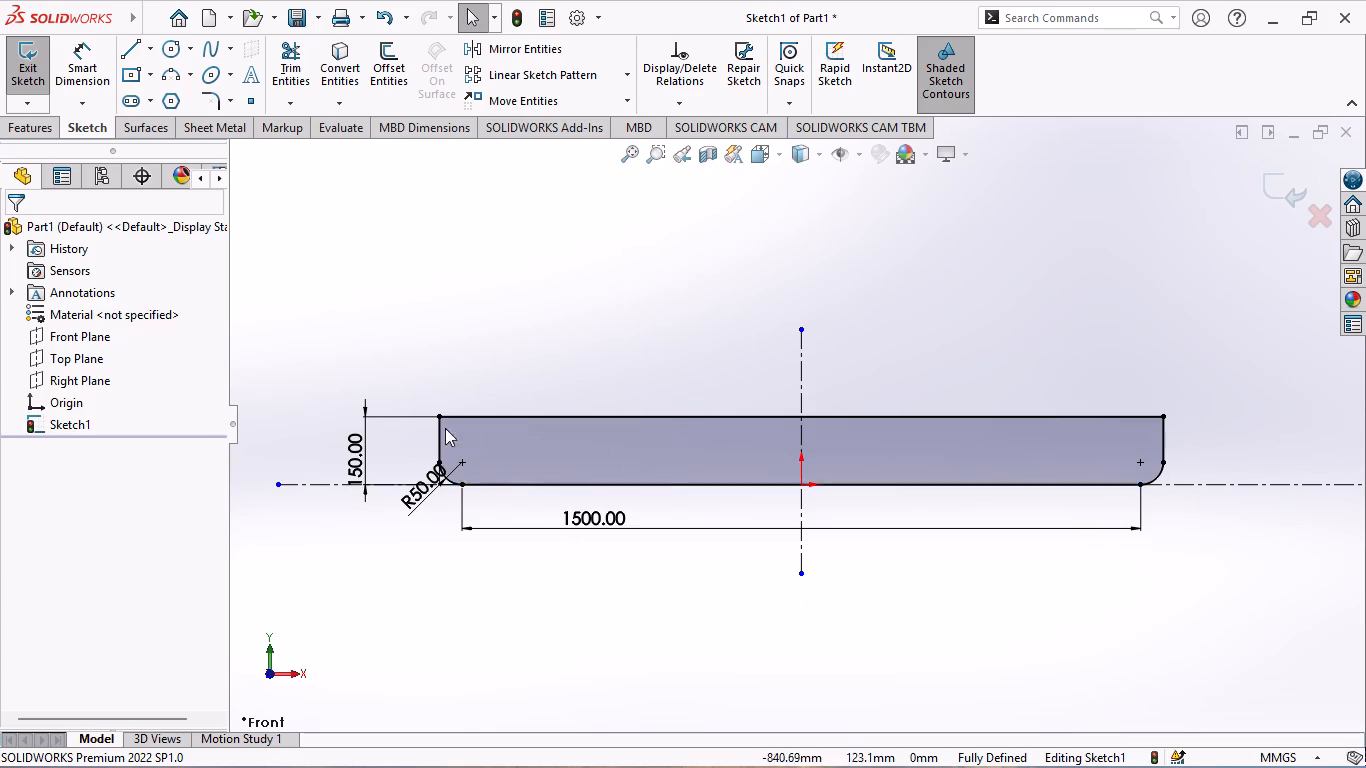
scroll(459, 428, "down", 1)
left_click_drag(431, 505, 428, 539)
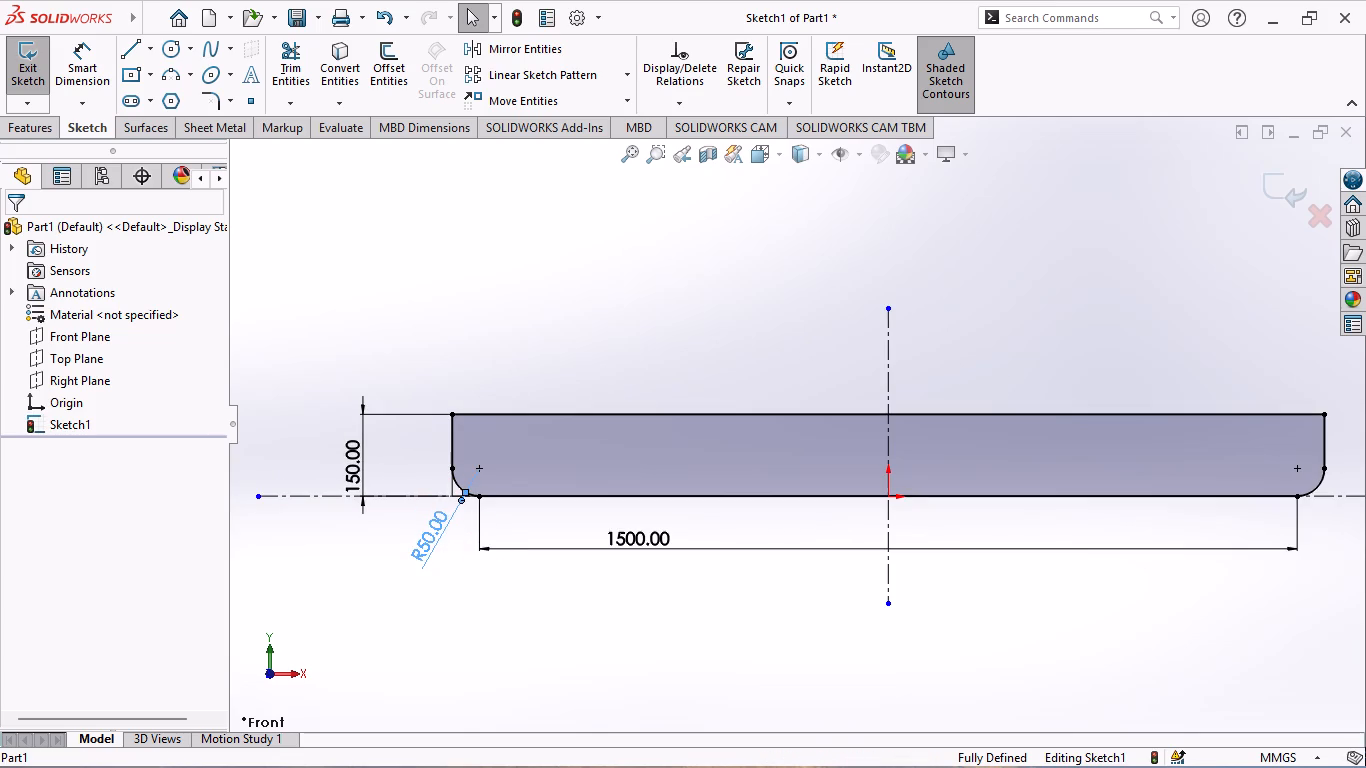
left_click(409, 527)
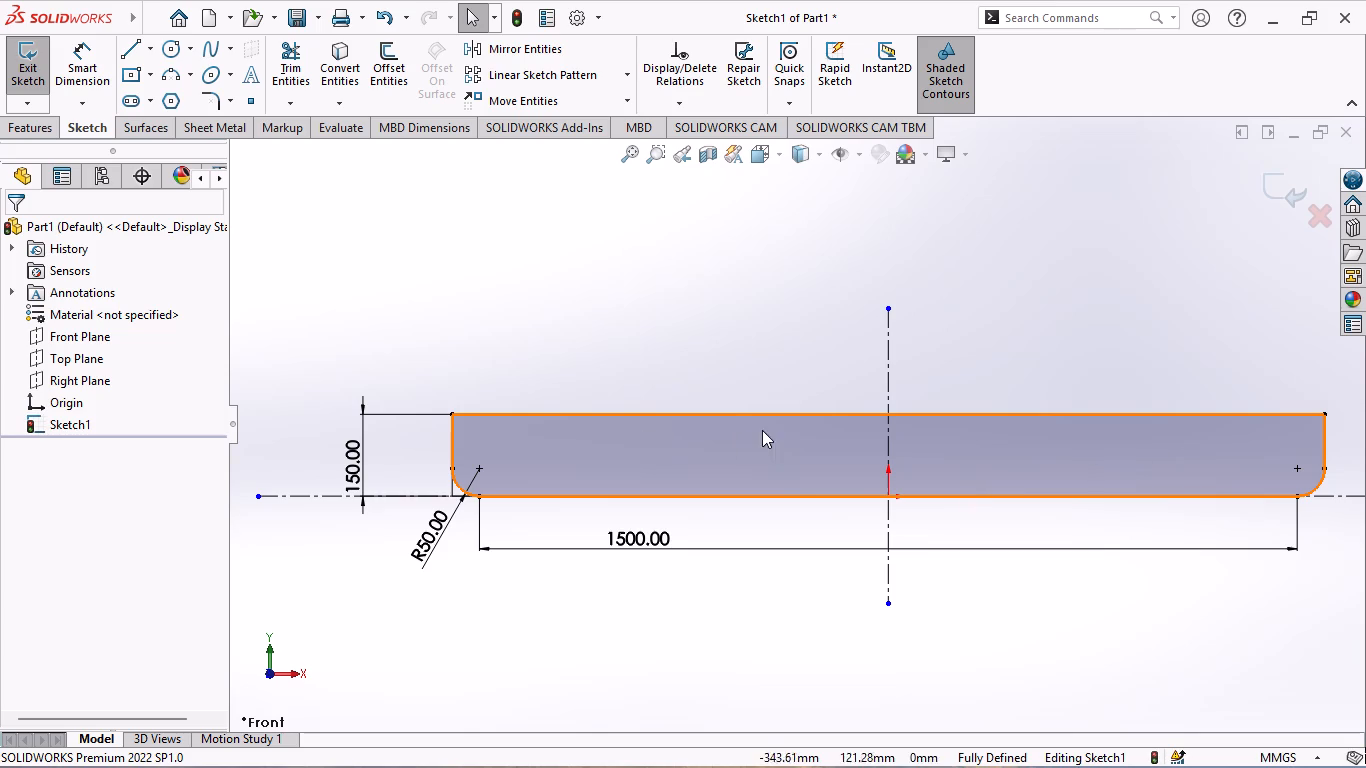
left_click(349, 465)
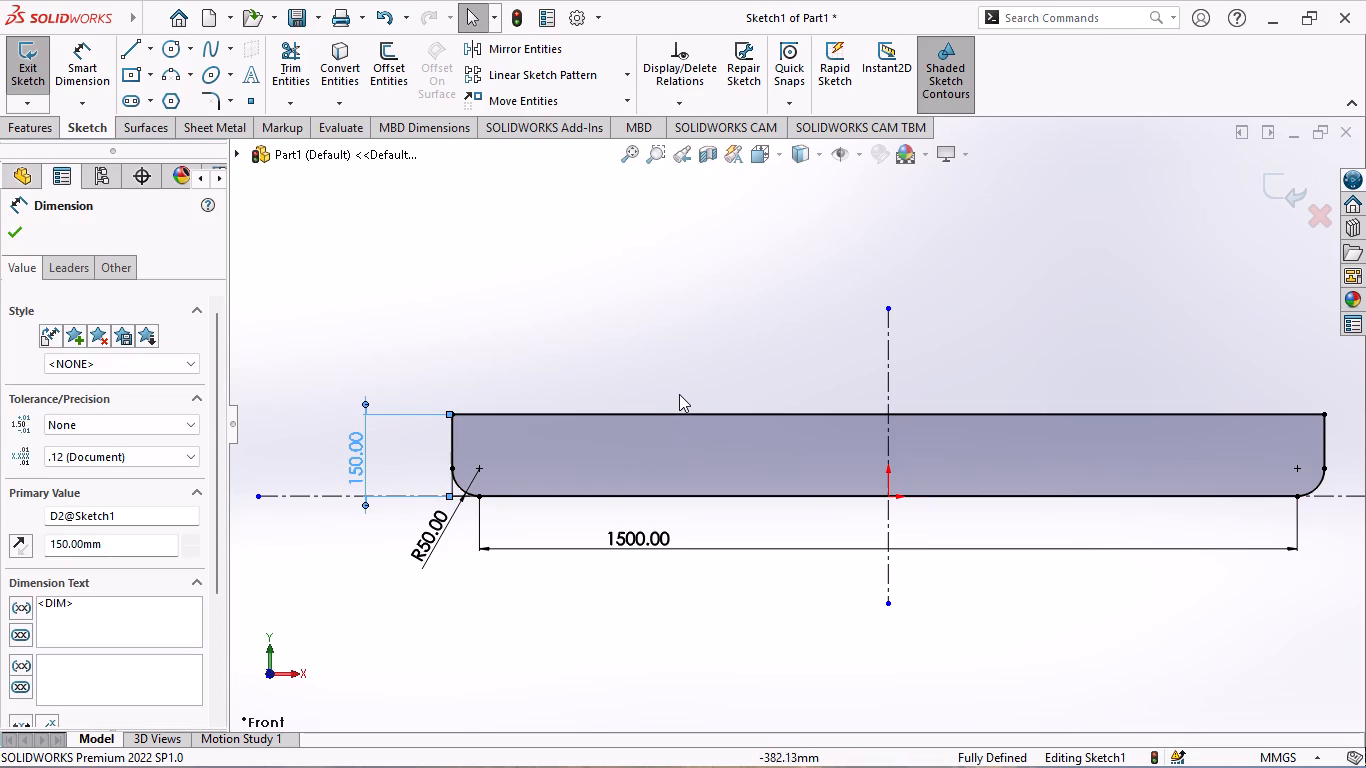
left_click(18, 230)
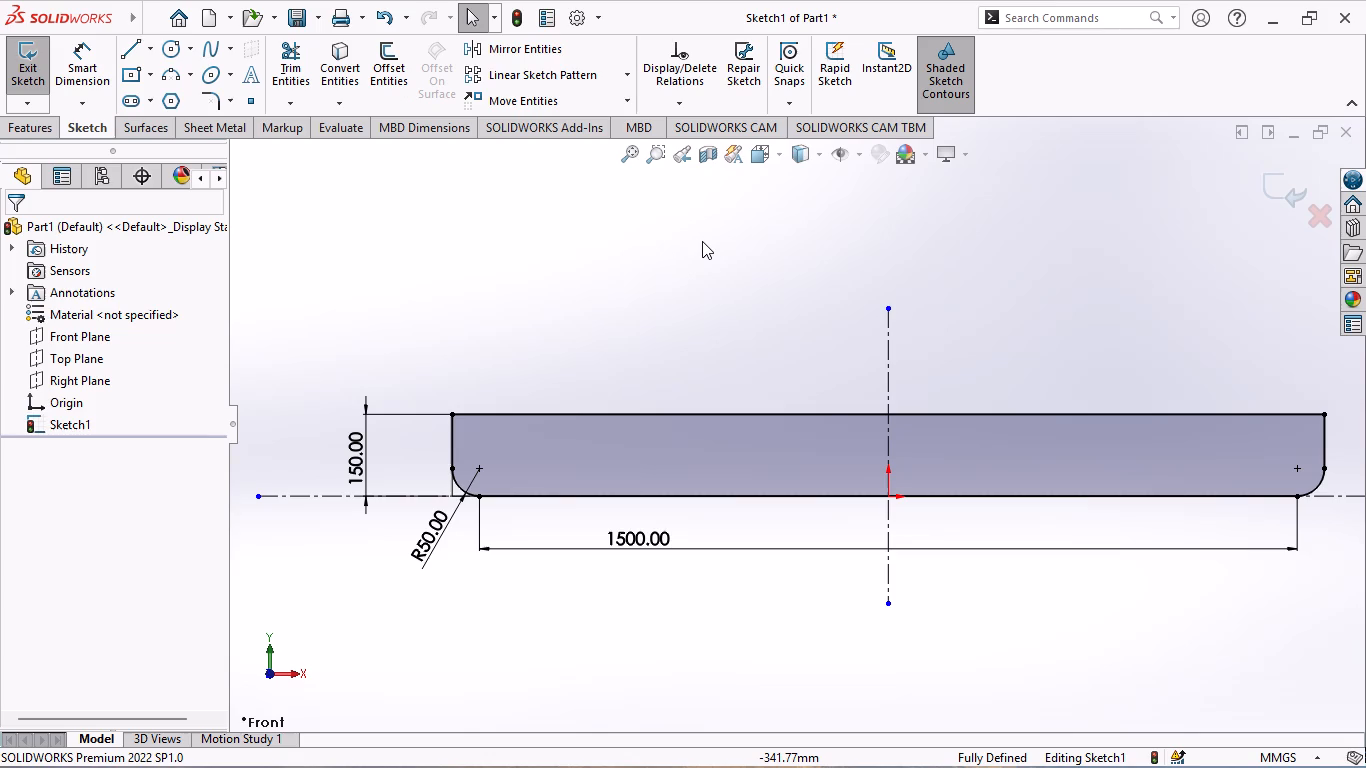
Sketch three connected lines forming a narrow upright tab, about 37 mm wide and 113 mm high, on the left part of the profile's top edge.
left_click(137, 43)
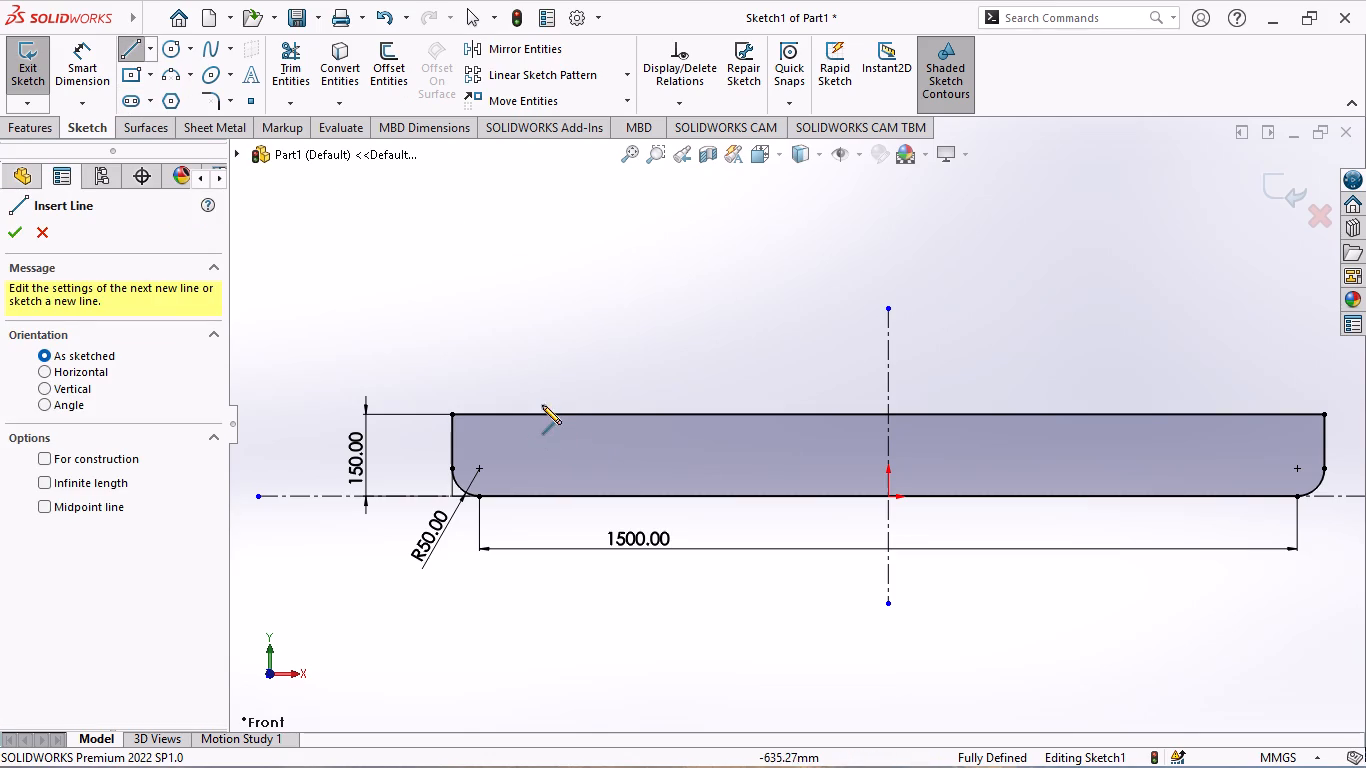
left_click(547, 412)
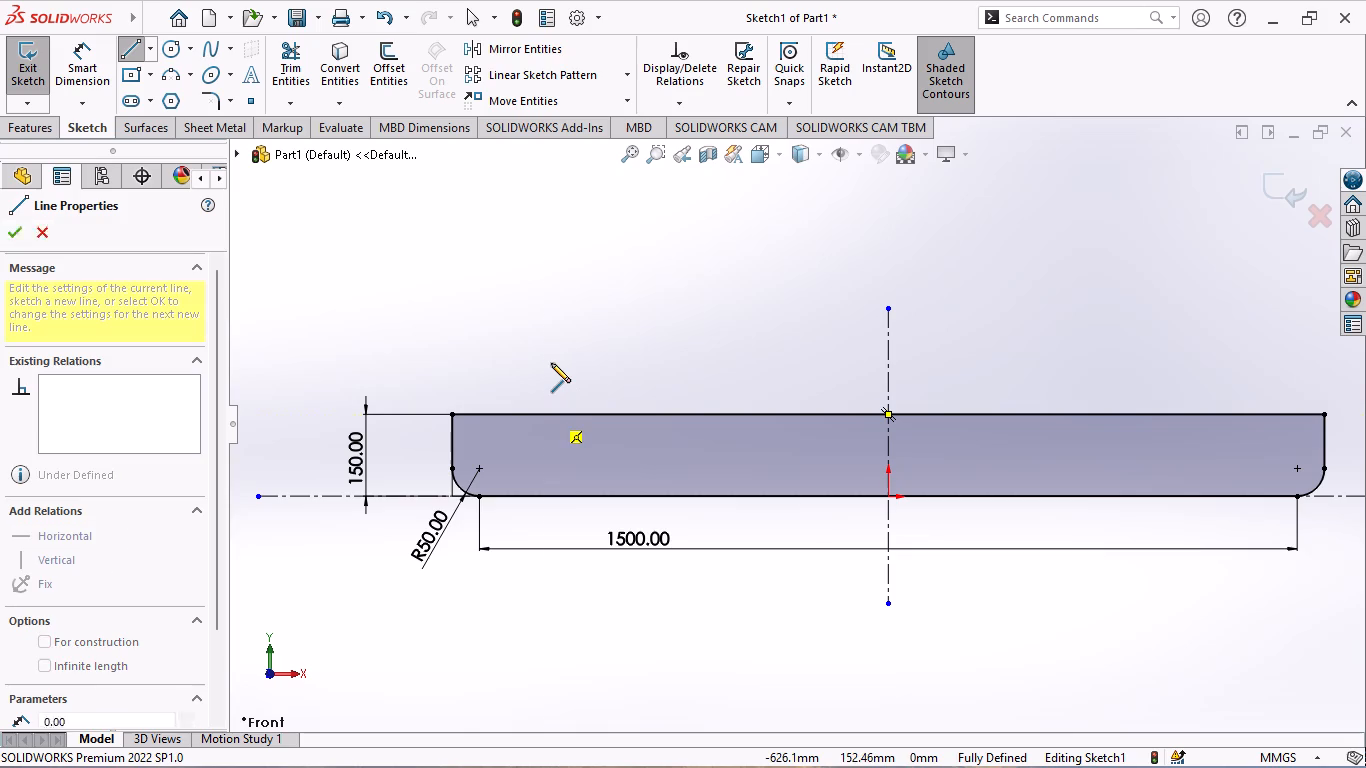
left_click(547, 353)
left_click(567, 351)
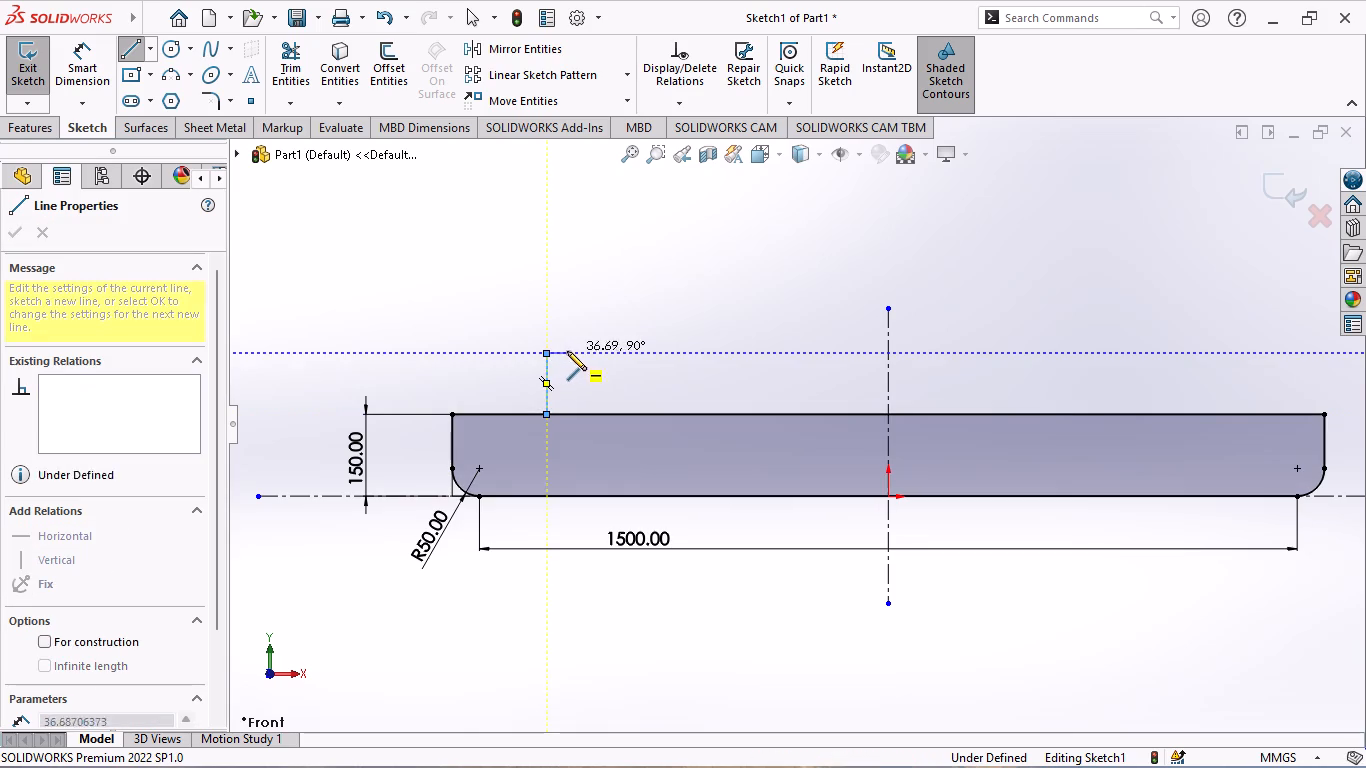
left_click(571, 412)
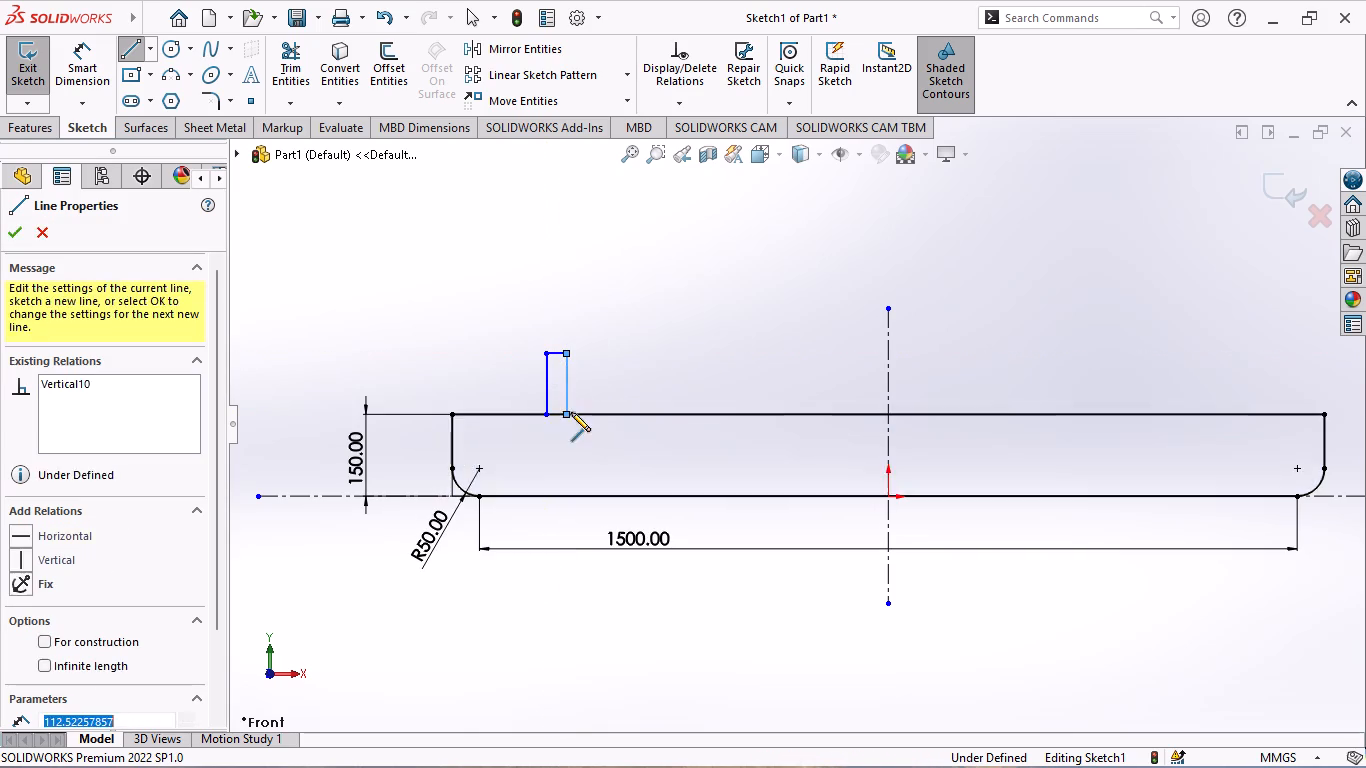
key("Escape")
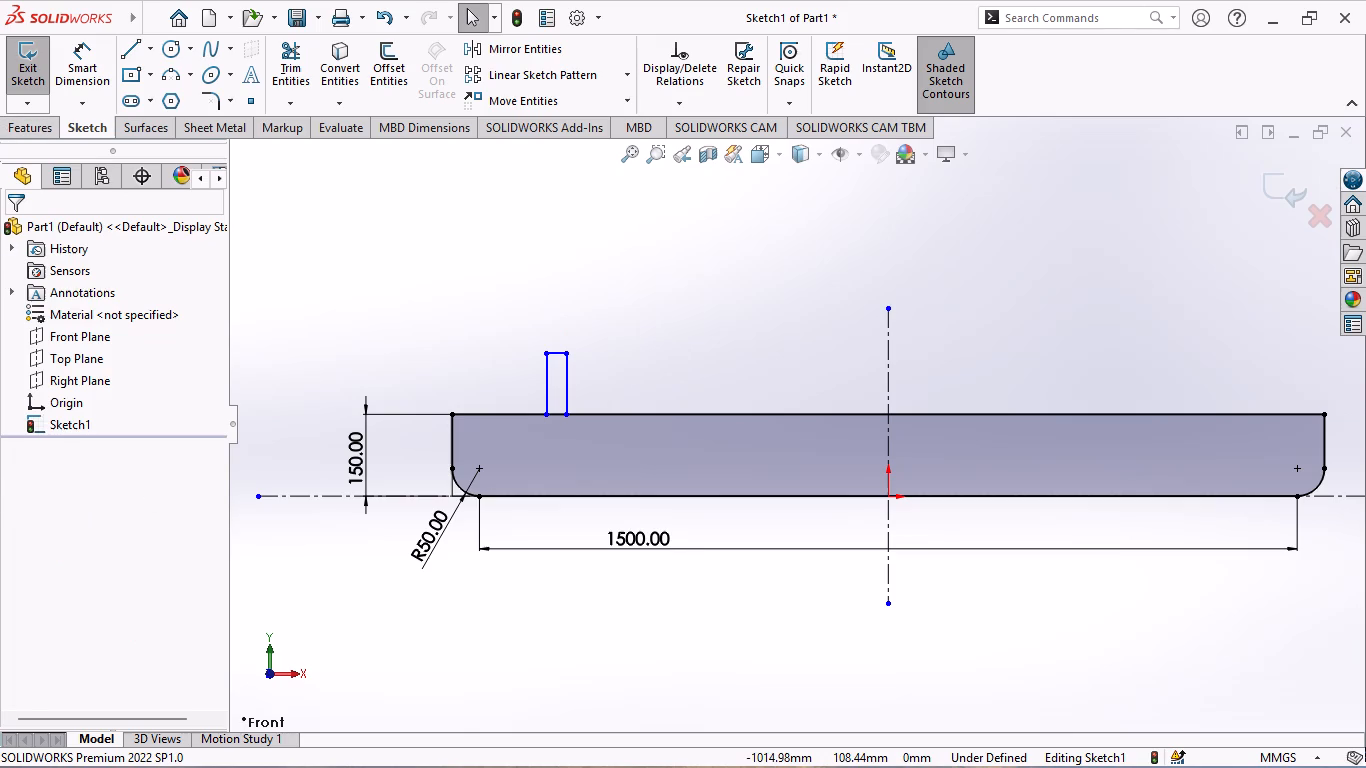
Dimension the height of the tab's right vertical line to 100 mm.
left_click(77, 74)
left_click(567, 375)
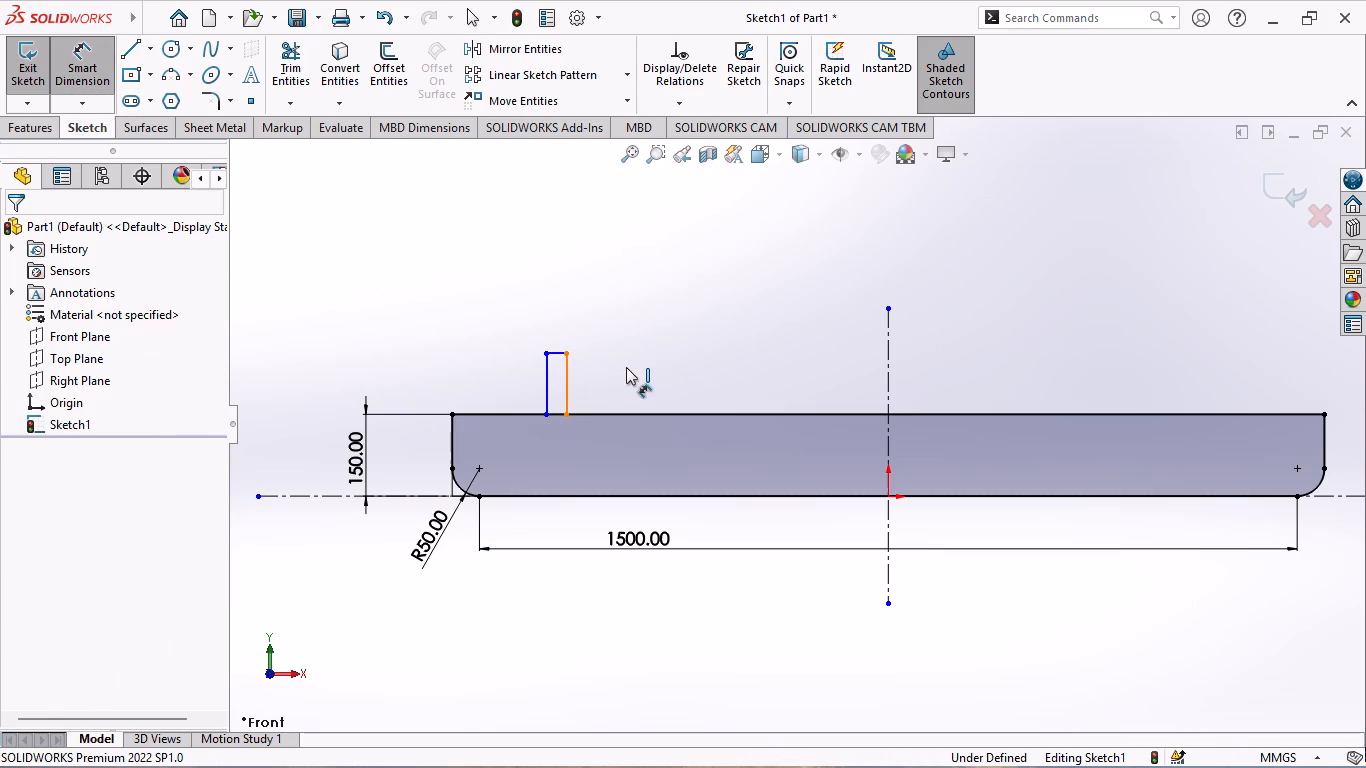
left_click(611, 382)
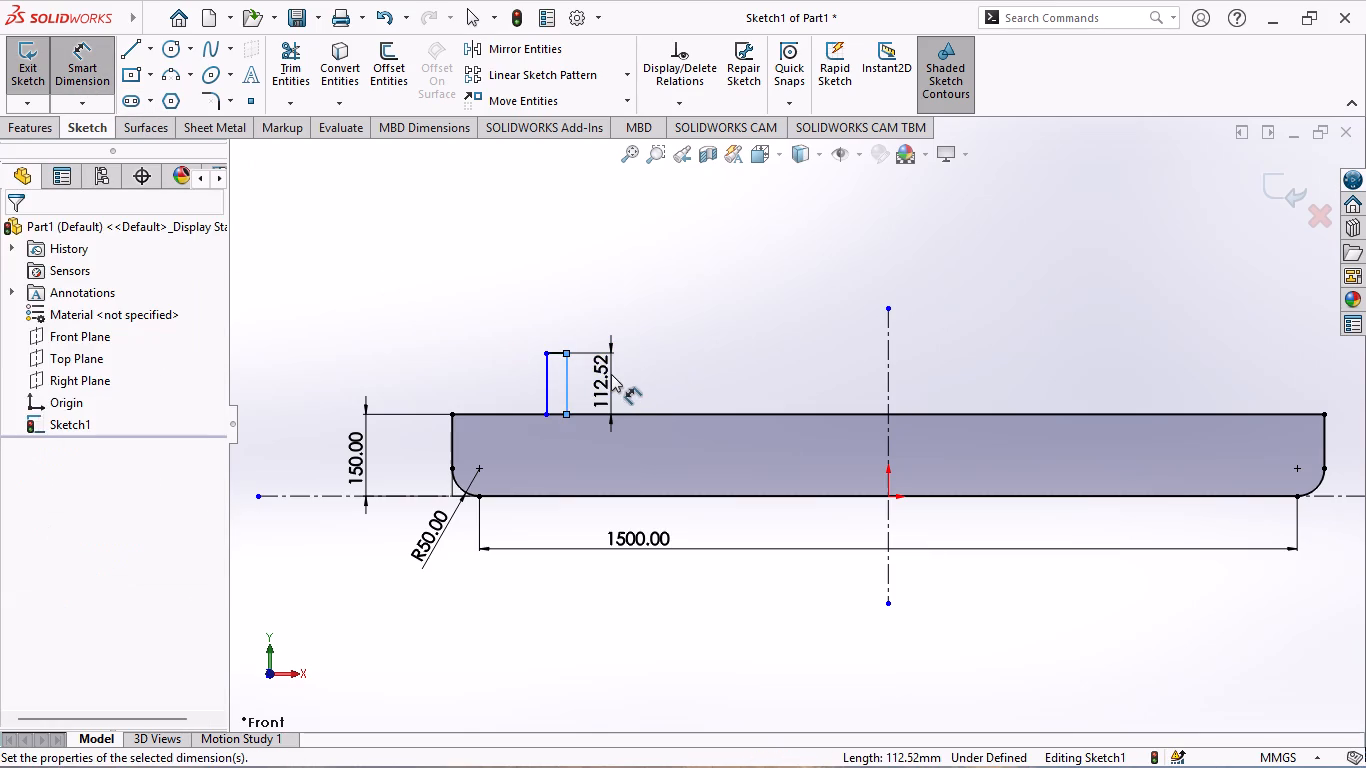
type("100")
key("Return")
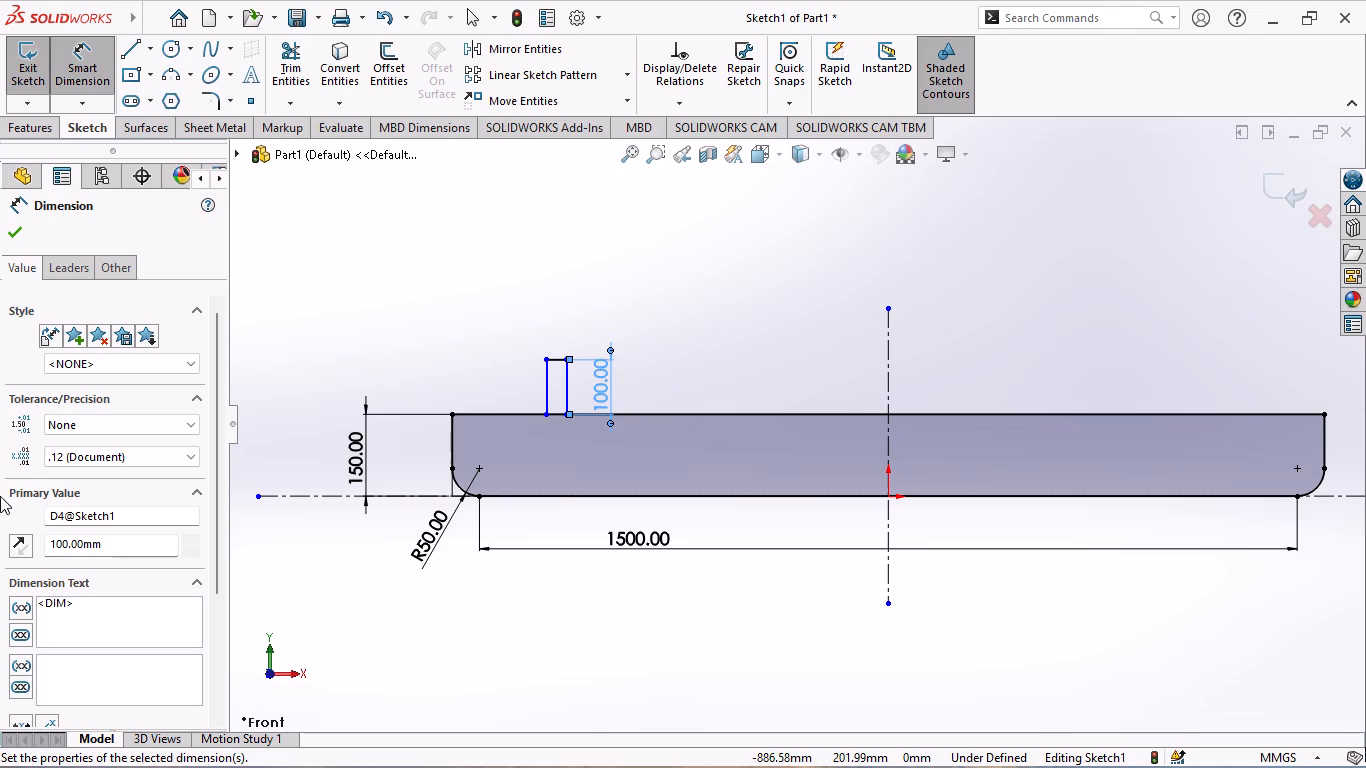
Dimension the width of the tab's top line to 25 mm.
scroll(591, 377, "down", 4)
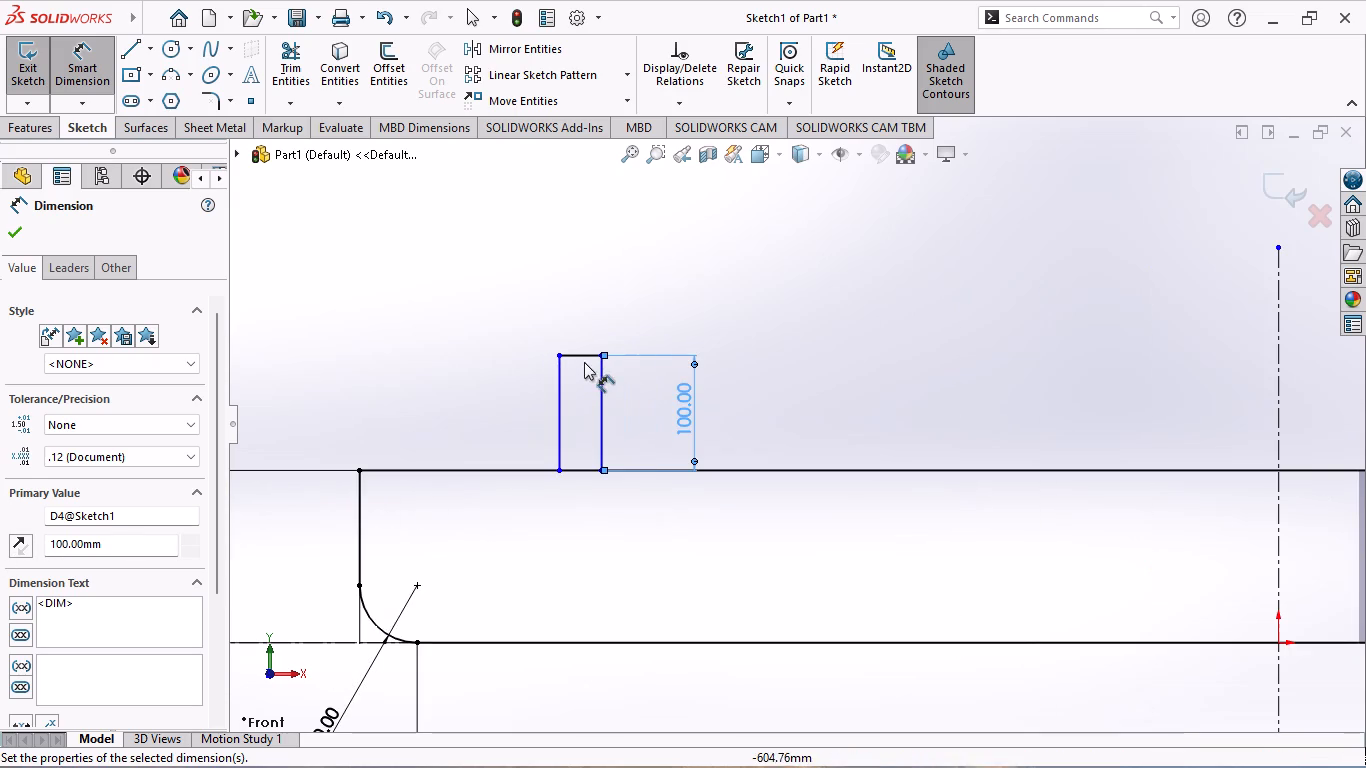
left_click(568, 354)
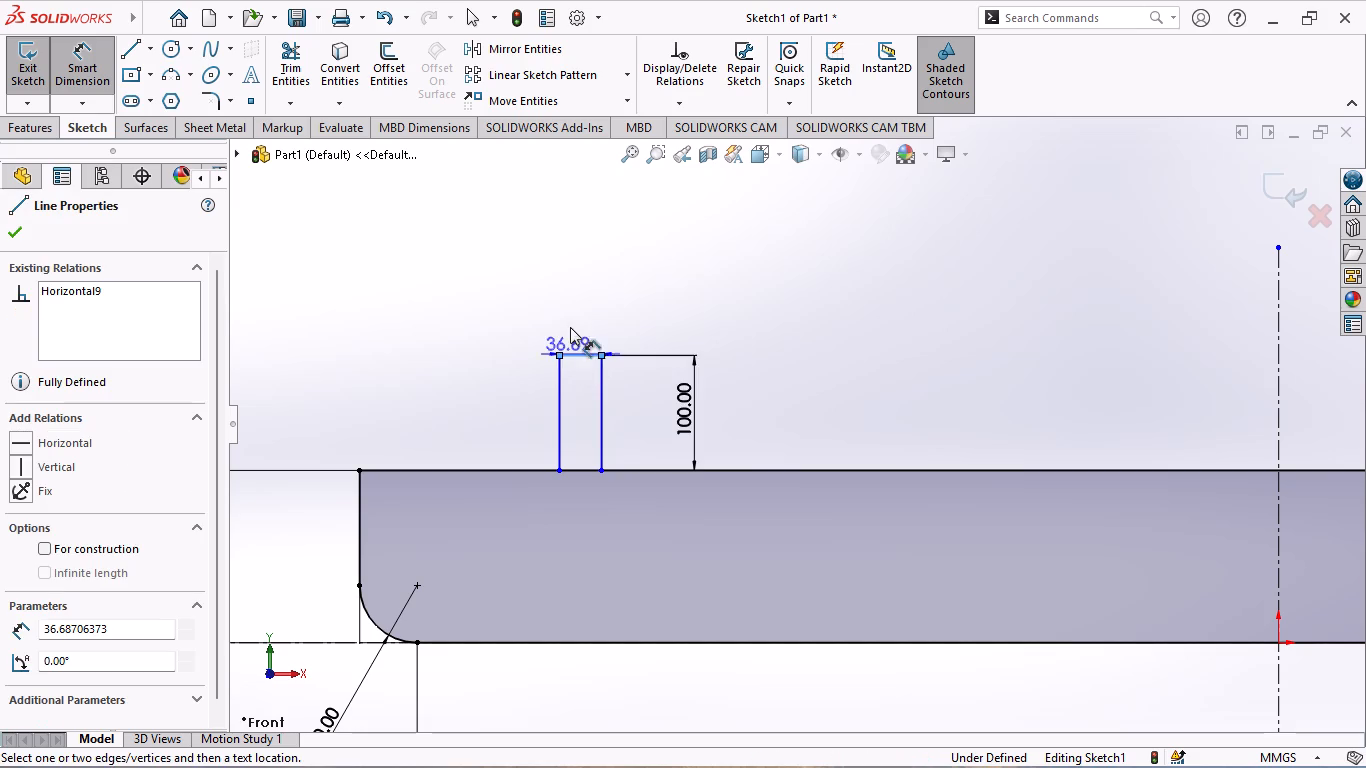
left_click(580, 326)
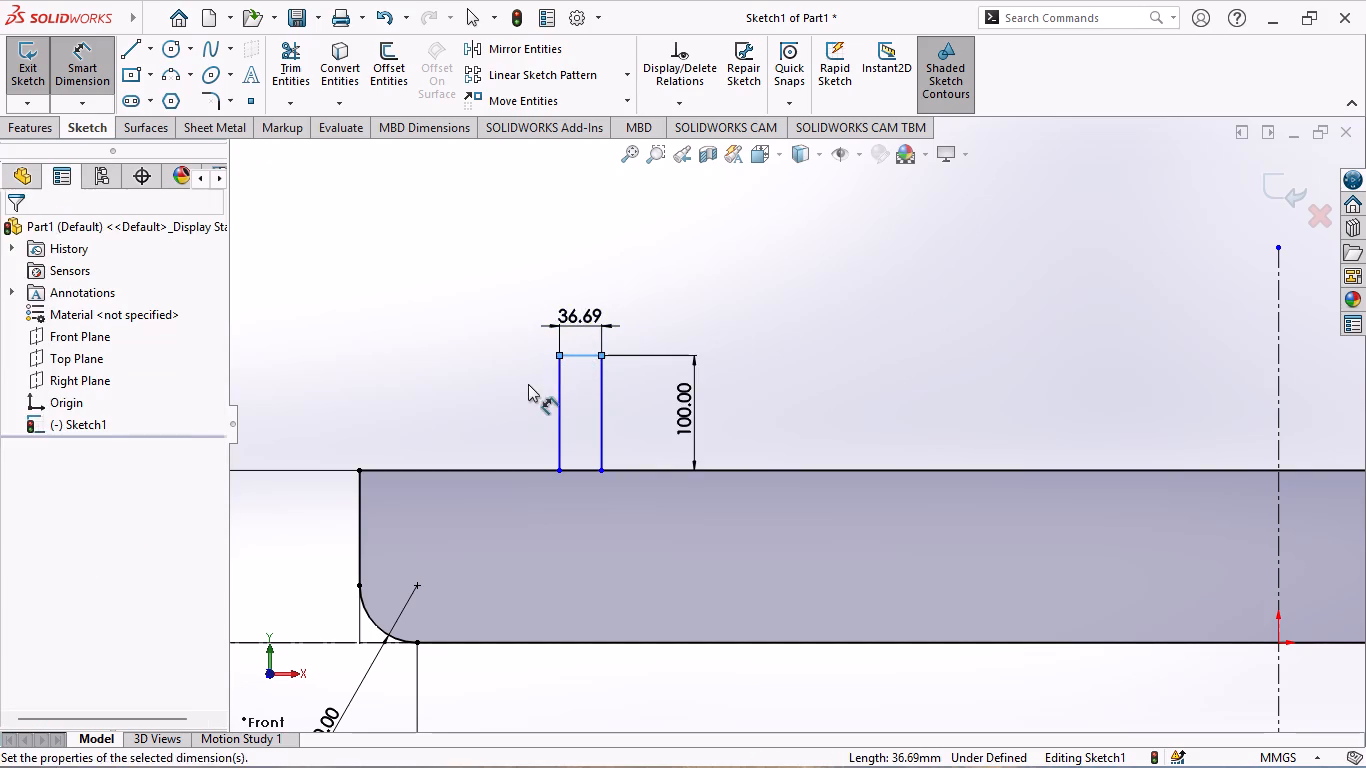
type("25")
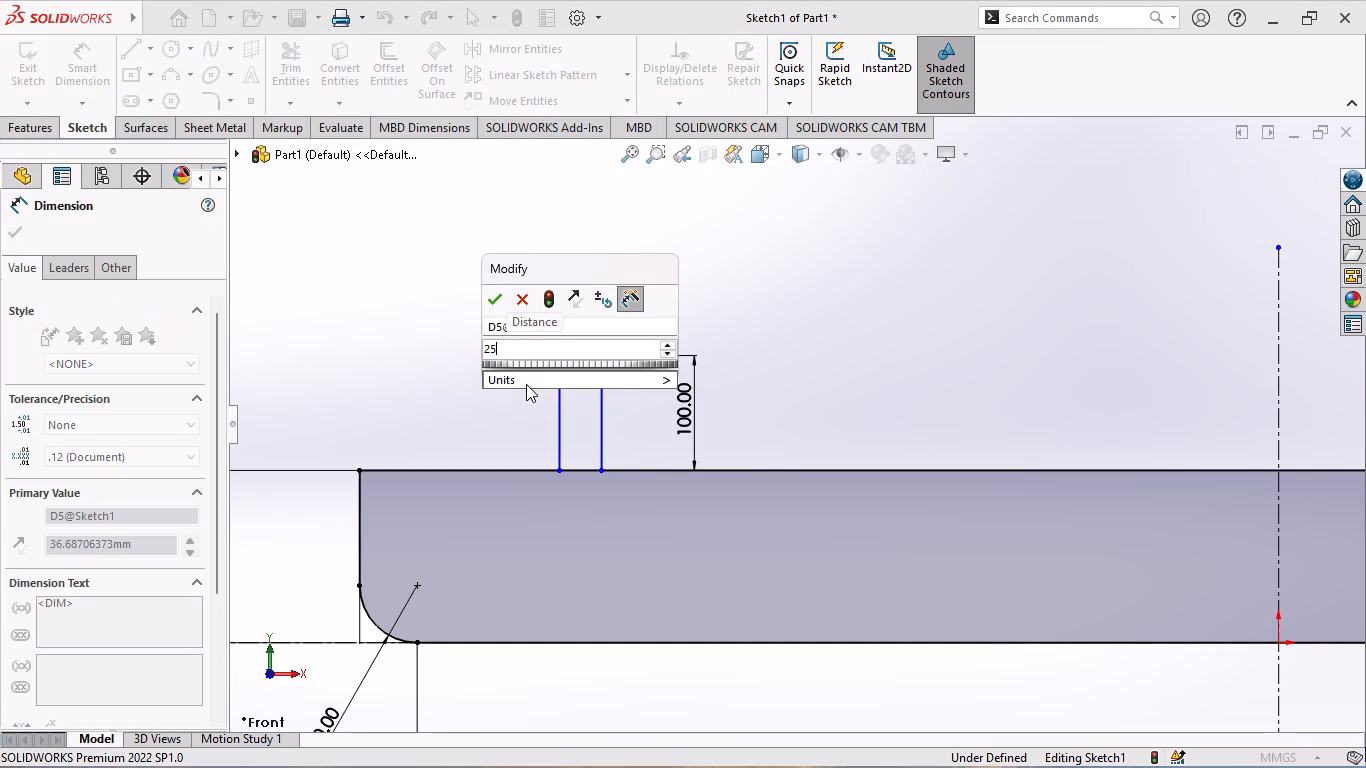
key("Return")
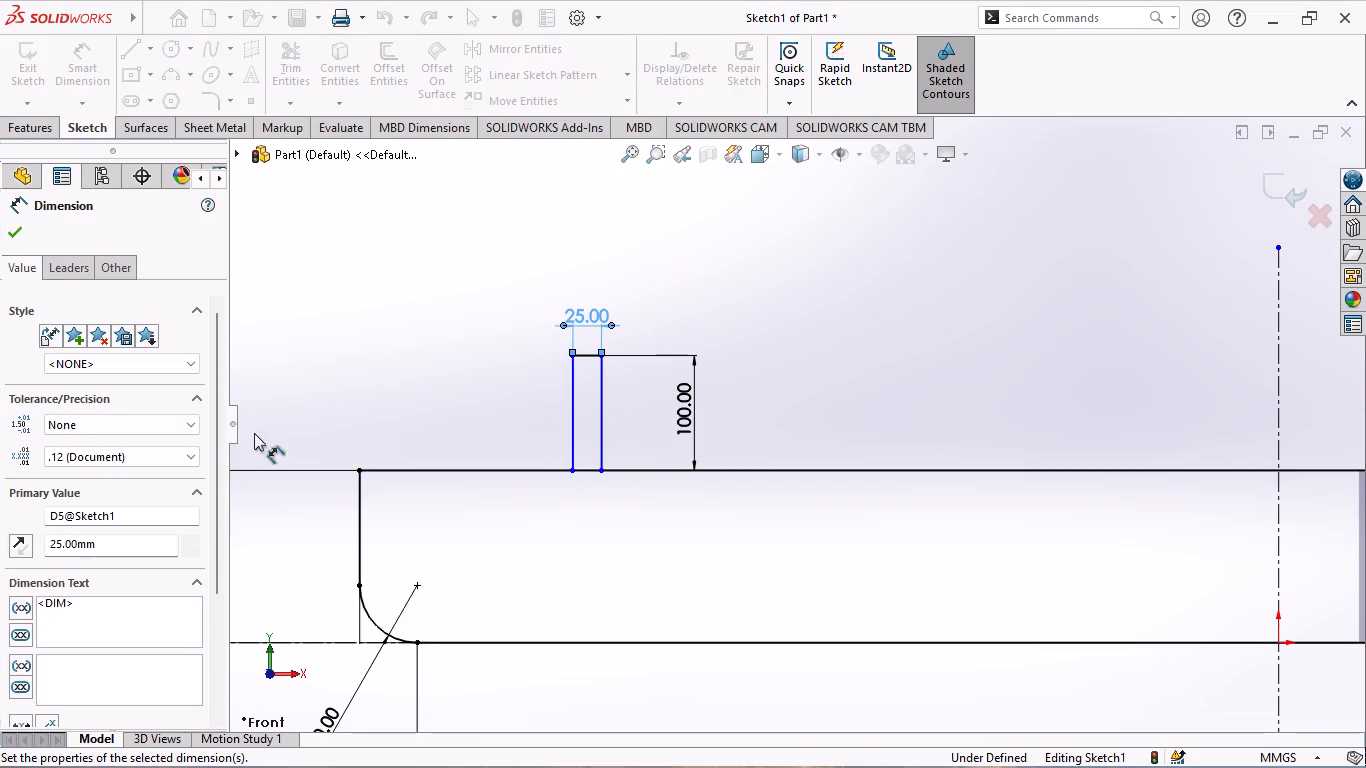
Dimension the distance from the profile's upper-left corner to the tab's left vertical line to 250 mm.
left_click(571, 419)
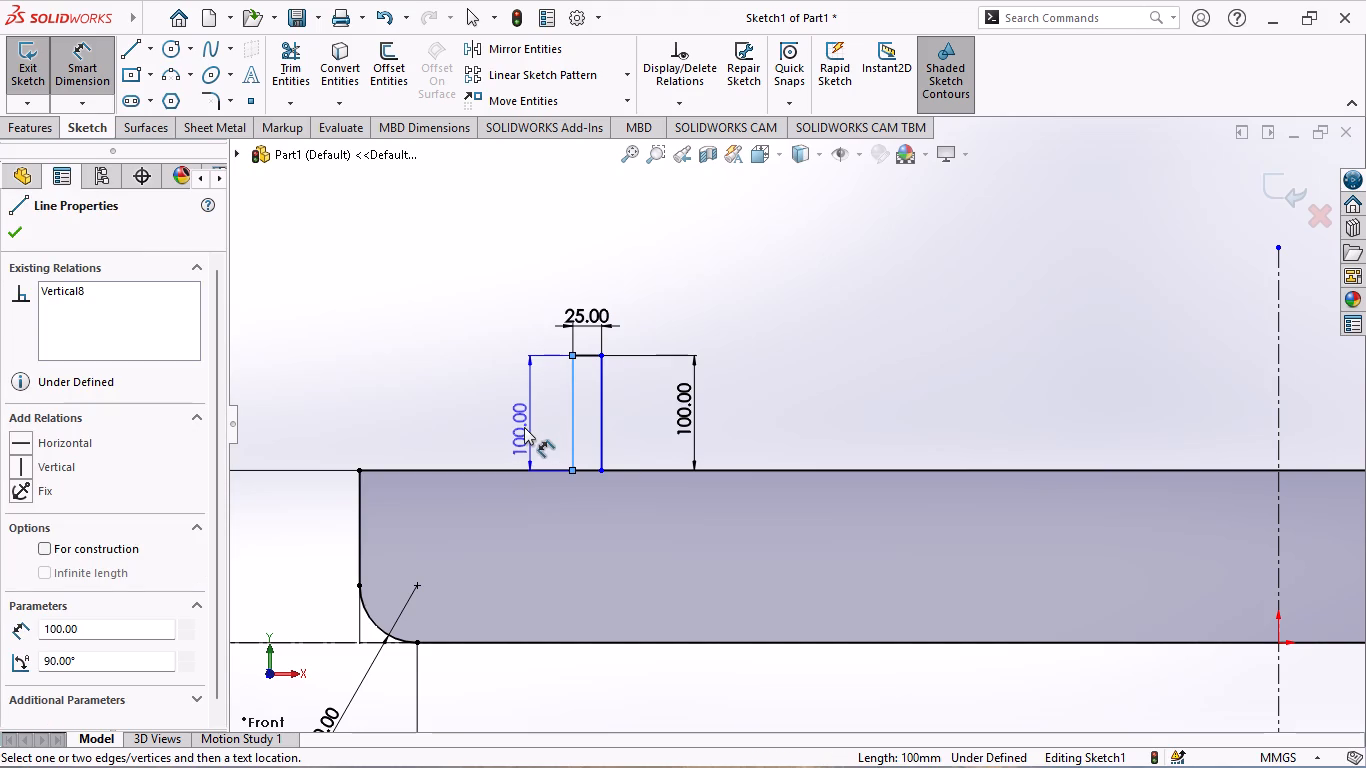
key("Escape")
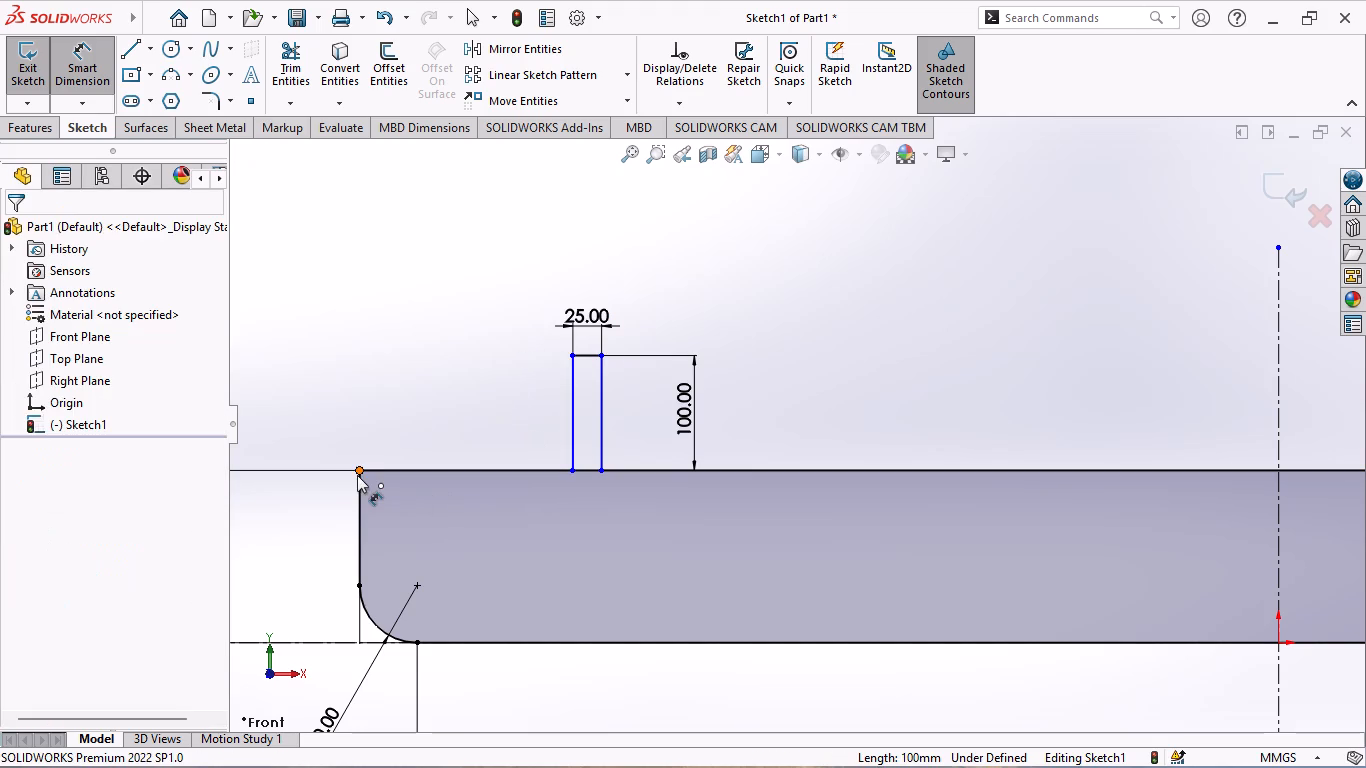
left_click(358, 469)
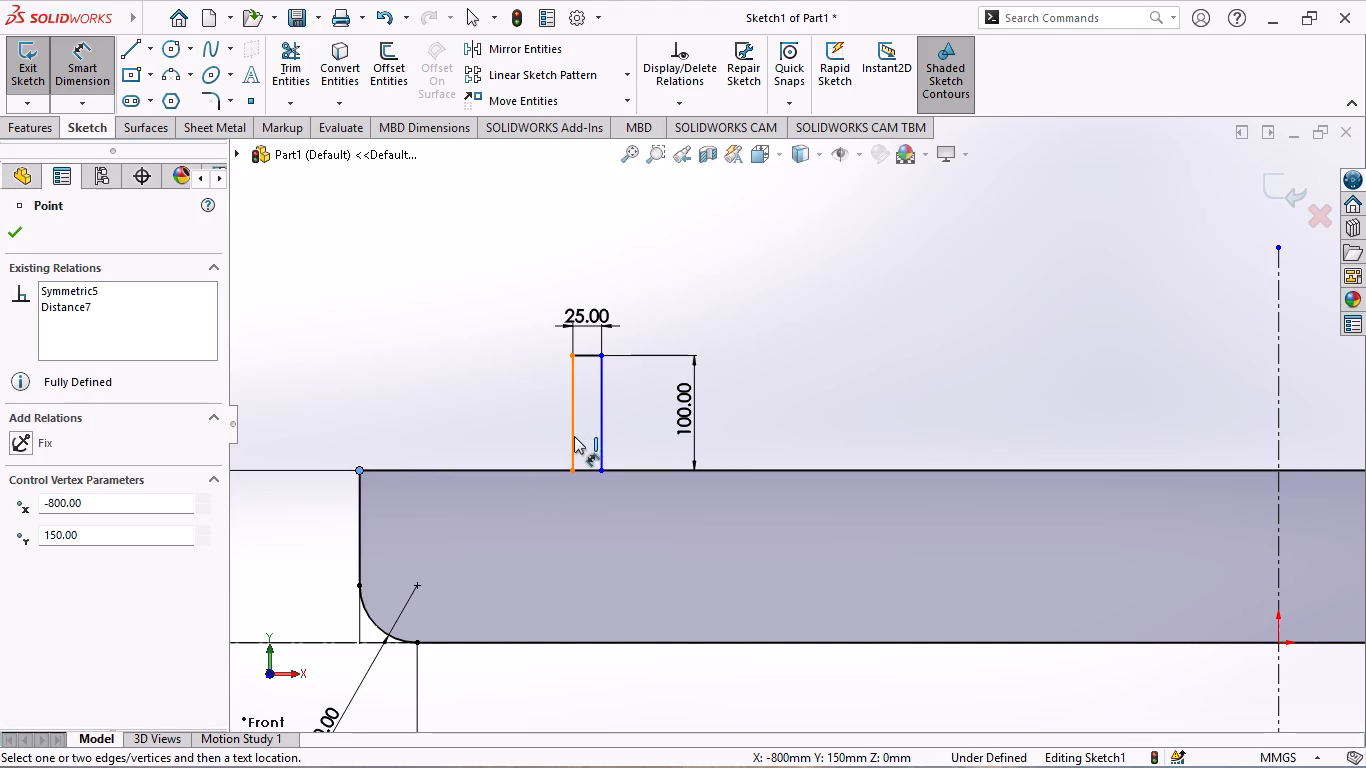
left_click(571, 436)
left_click(474, 411)
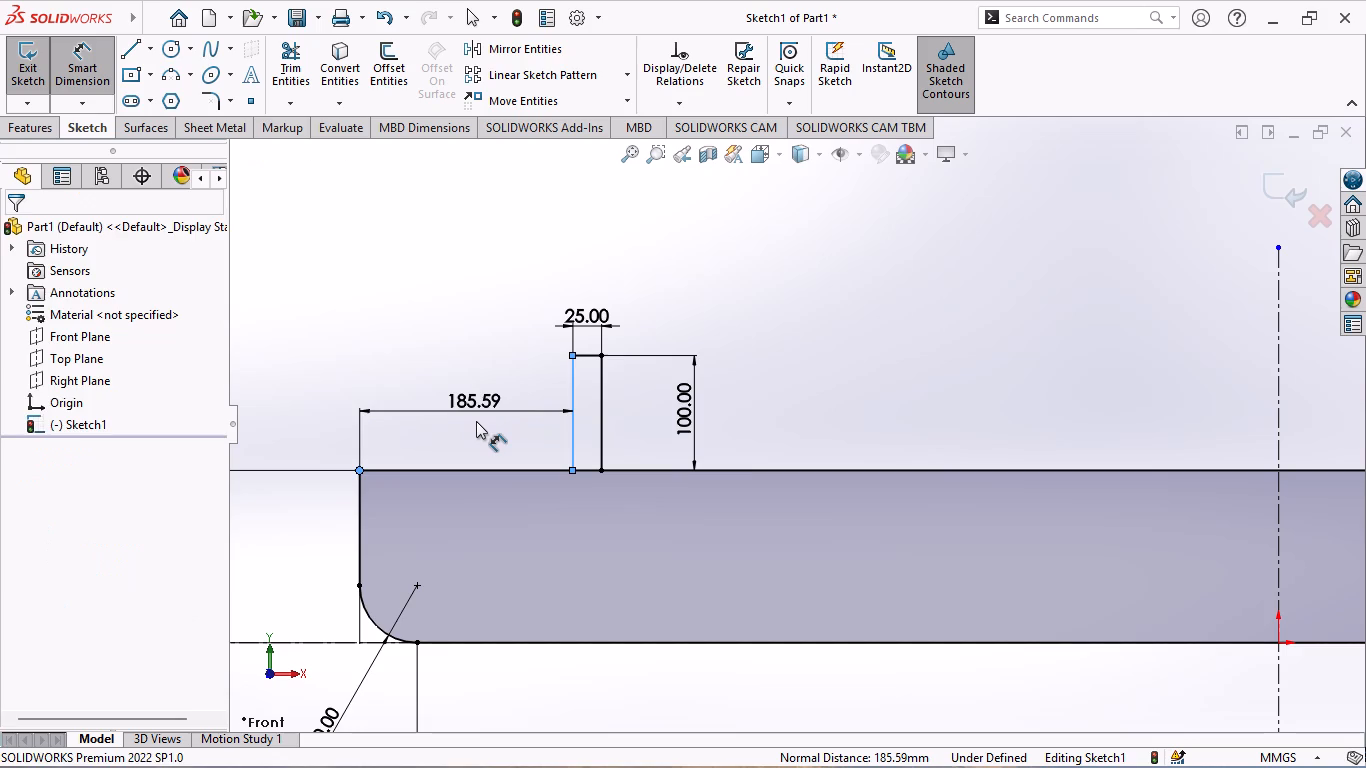
key("2")
key("5")
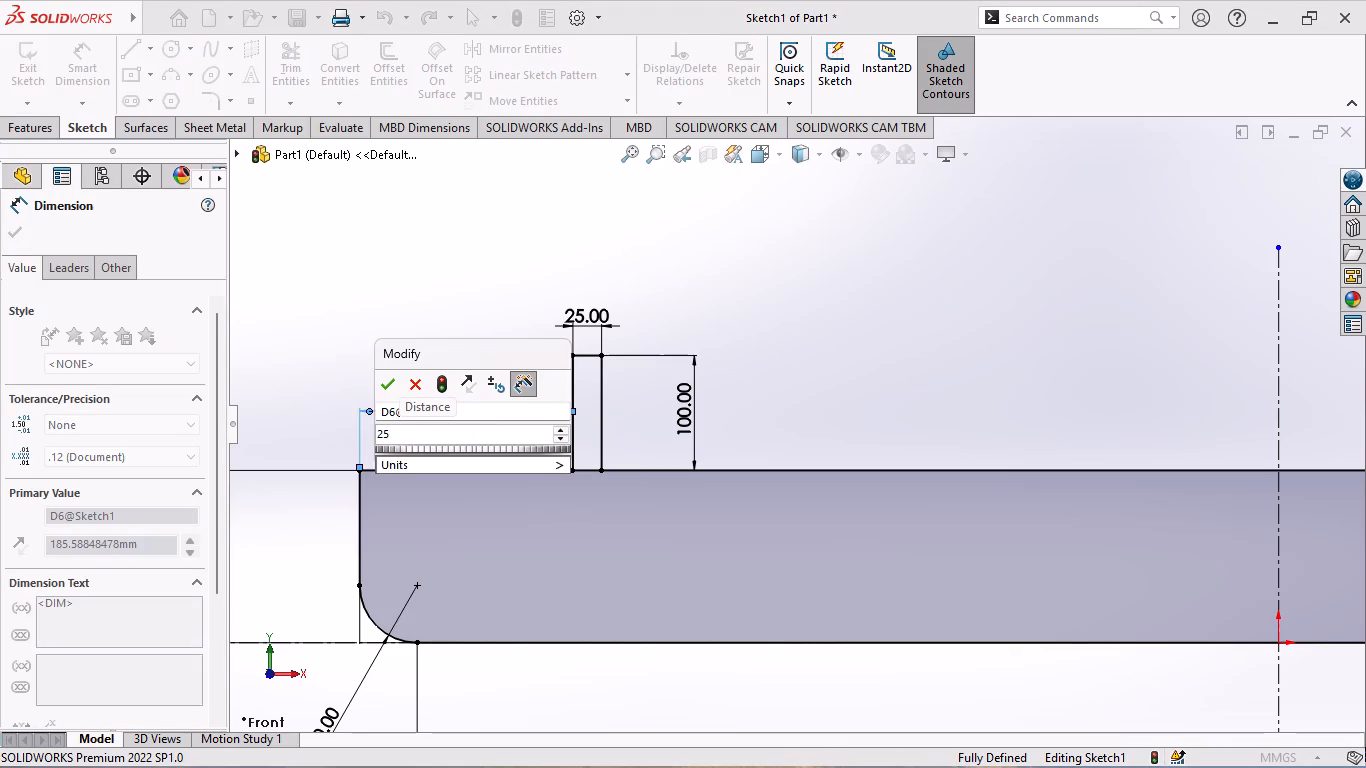
key("0")
key("Return")
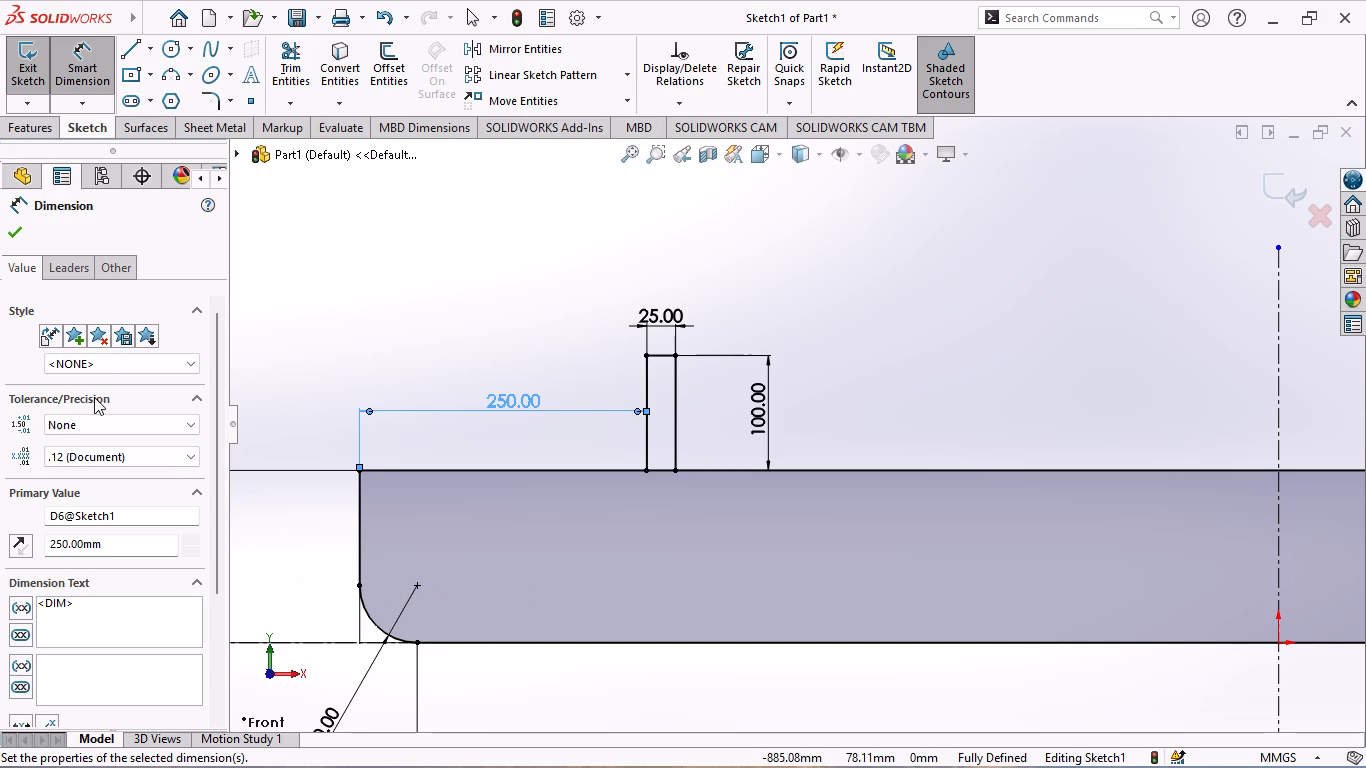
left_click(12, 238)
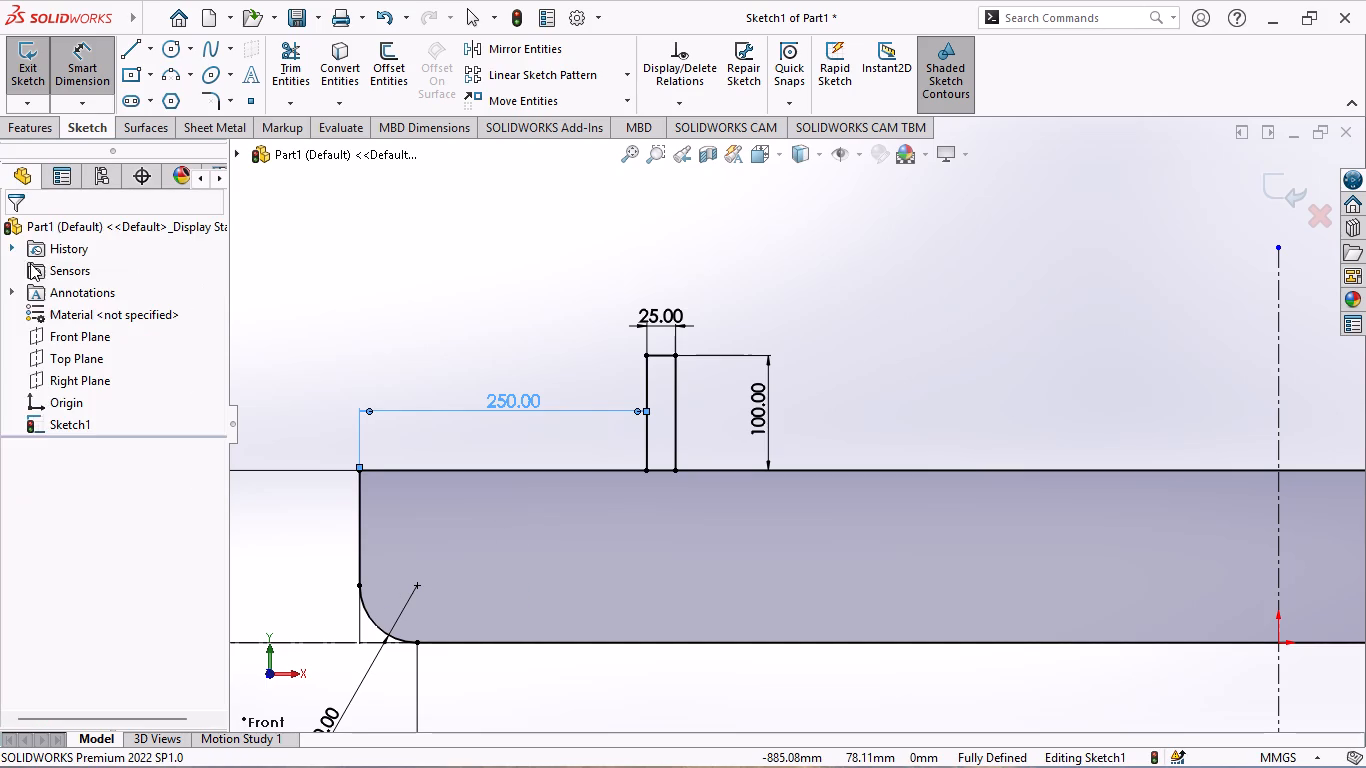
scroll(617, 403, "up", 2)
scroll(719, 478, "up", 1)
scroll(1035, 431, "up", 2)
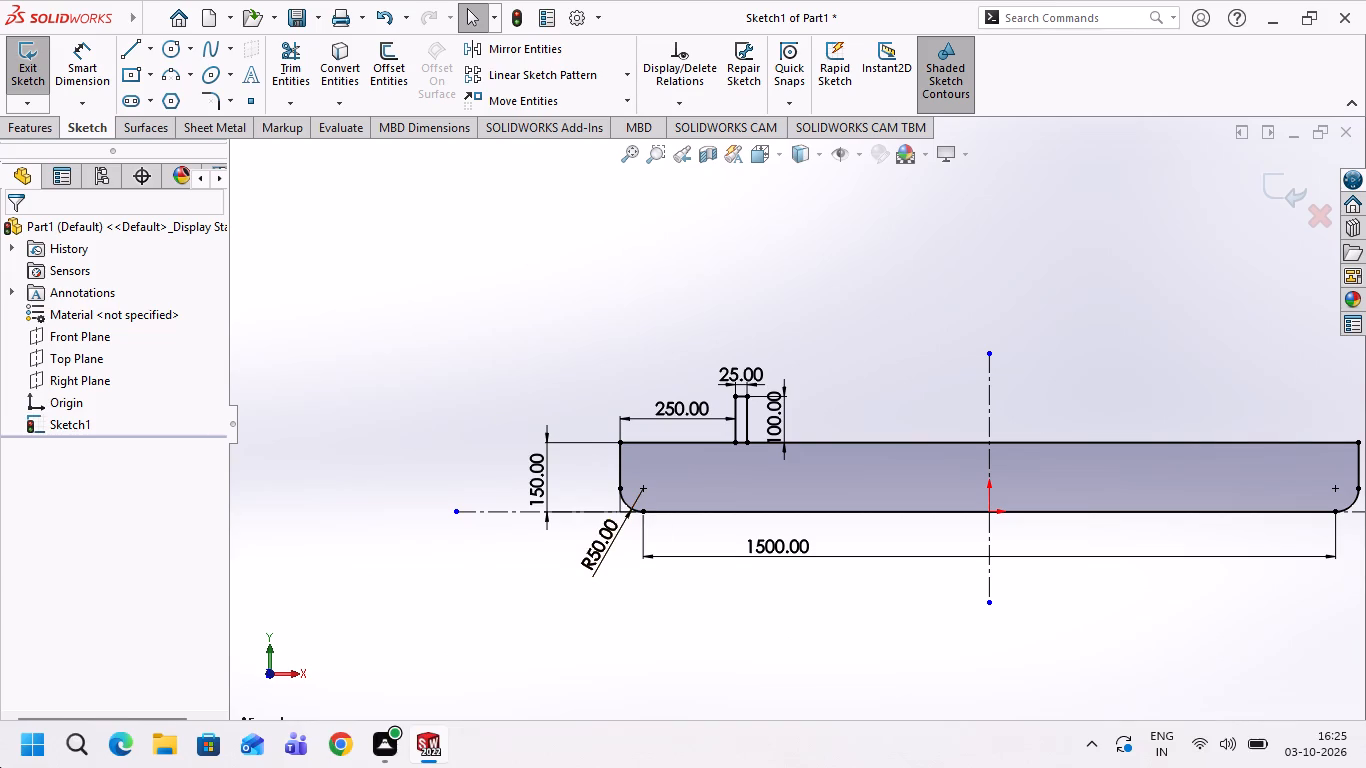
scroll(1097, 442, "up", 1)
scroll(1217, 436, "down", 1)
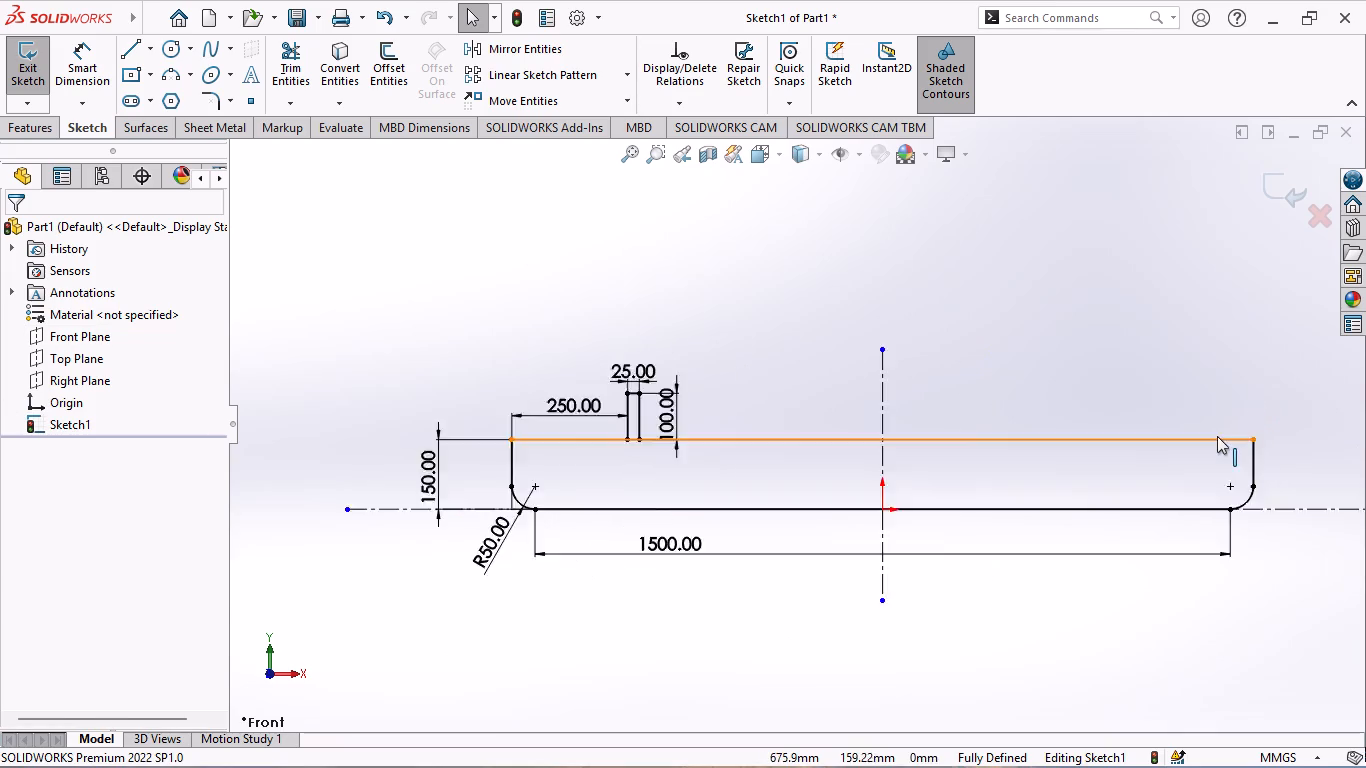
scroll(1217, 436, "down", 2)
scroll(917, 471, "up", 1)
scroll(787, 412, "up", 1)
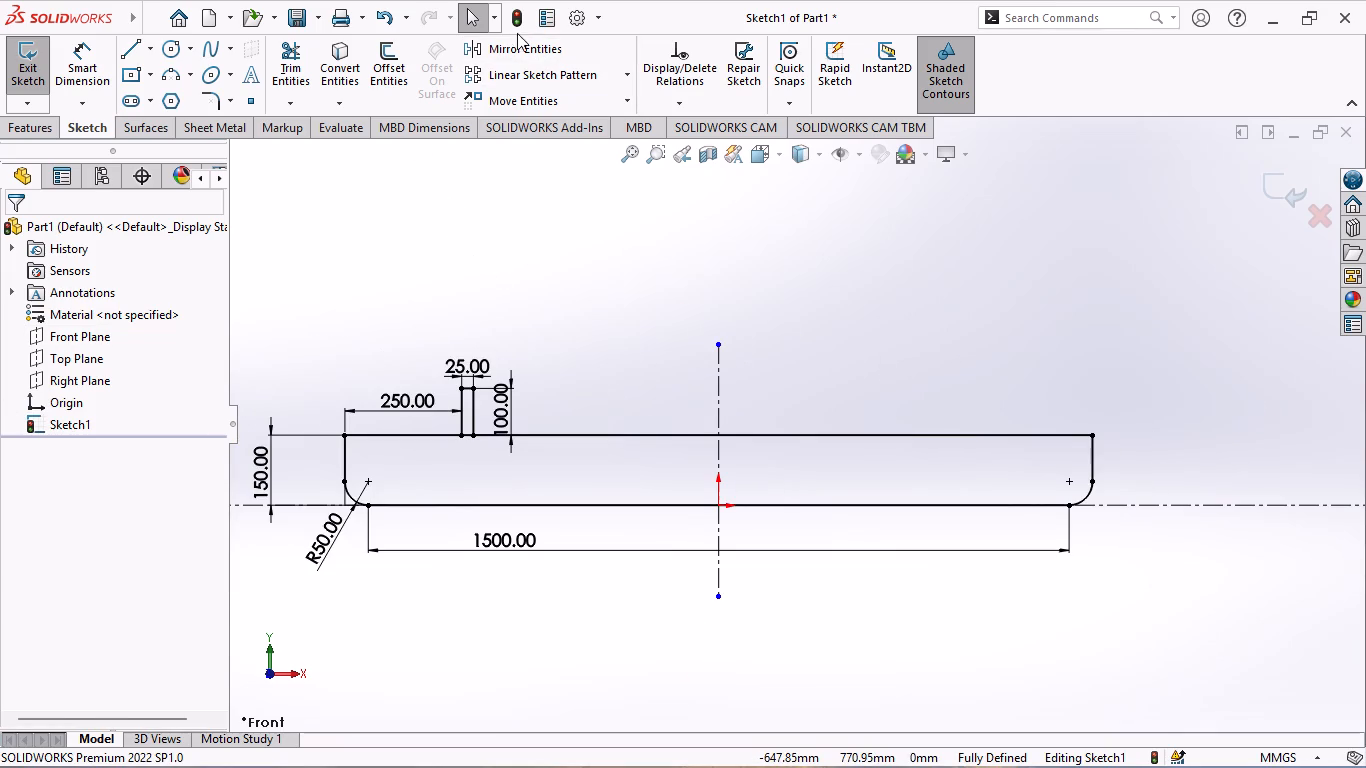
Mirror the tab's two vertical lines and top line about the vertical centerline, keeping the original.
left_click(490, 49)
scroll(469, 422, "down", 2)
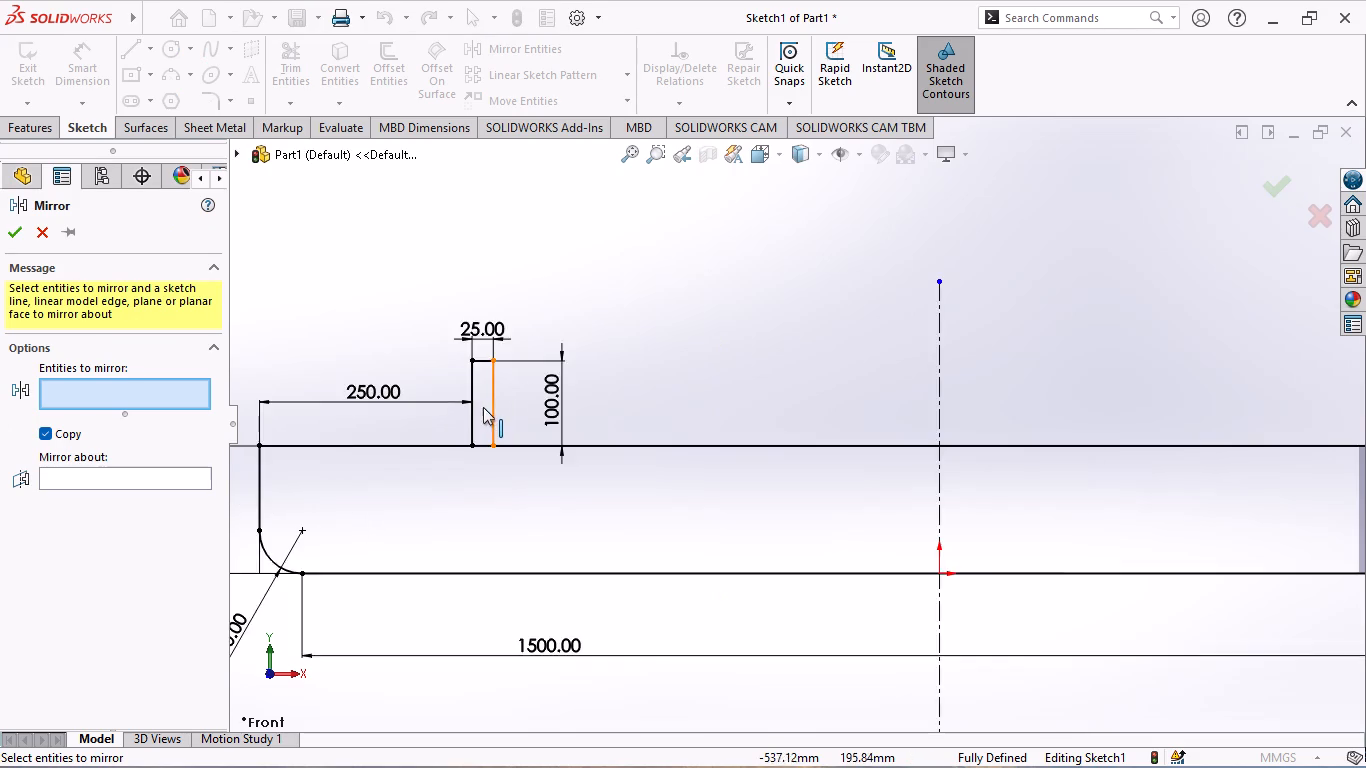
scroll(484, 407, "down", 2)
left_click(500, 416)
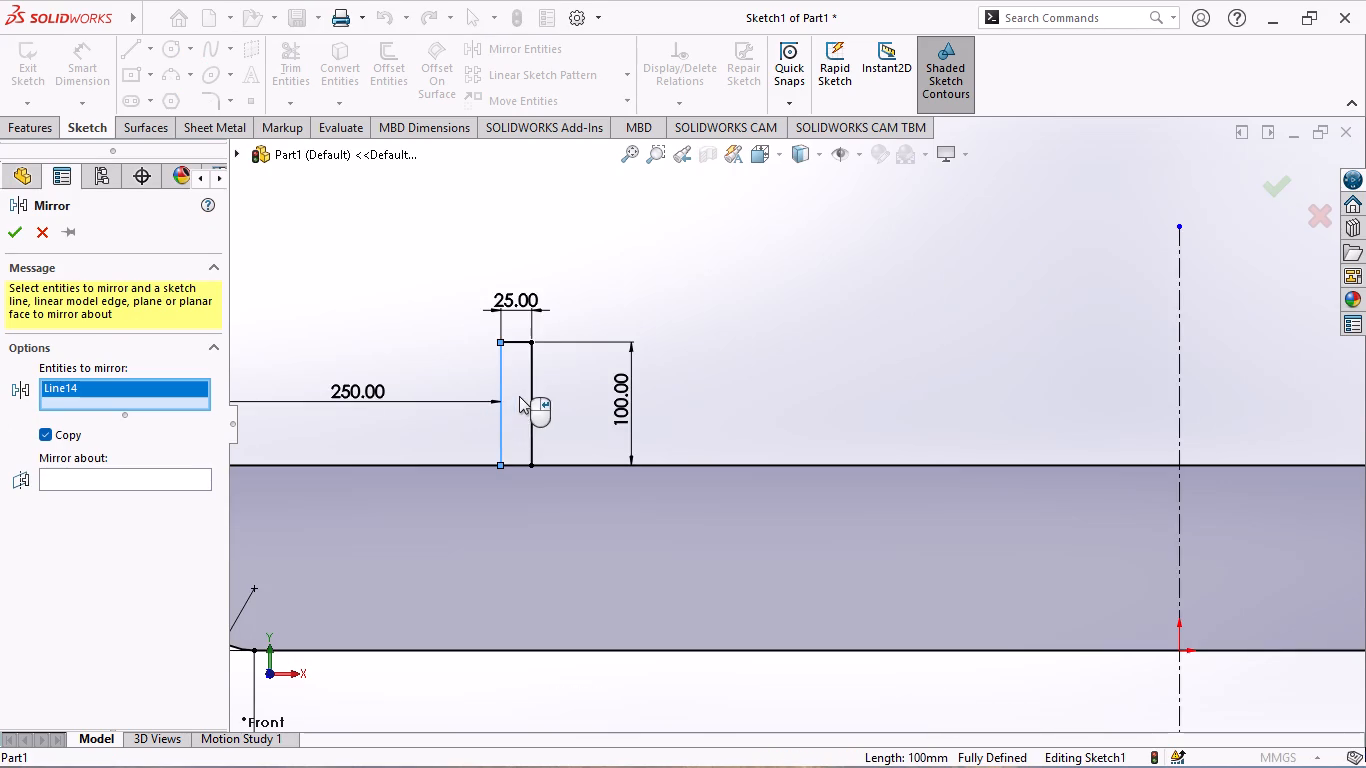
left_click(529, 385)
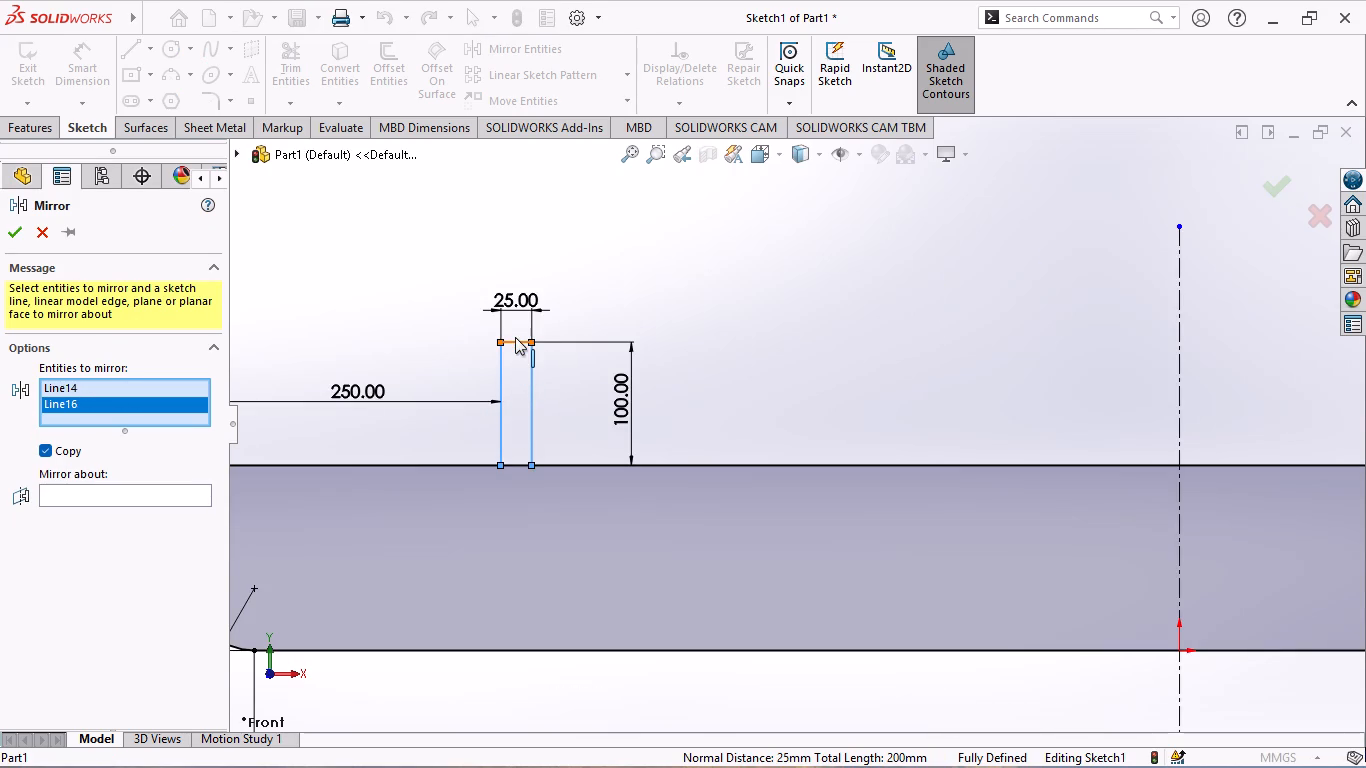
left_click(515, 337)
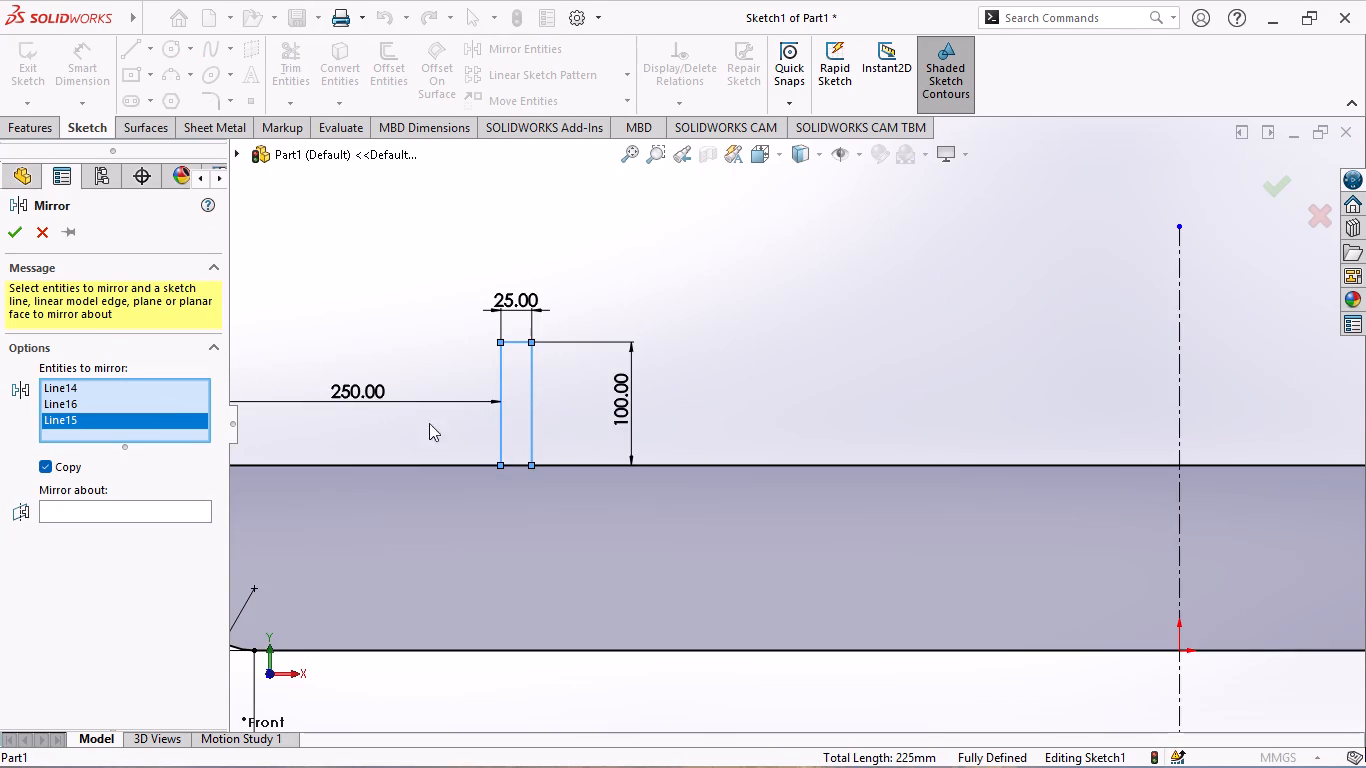
left_click(153, 515)
left_click(165, 509)
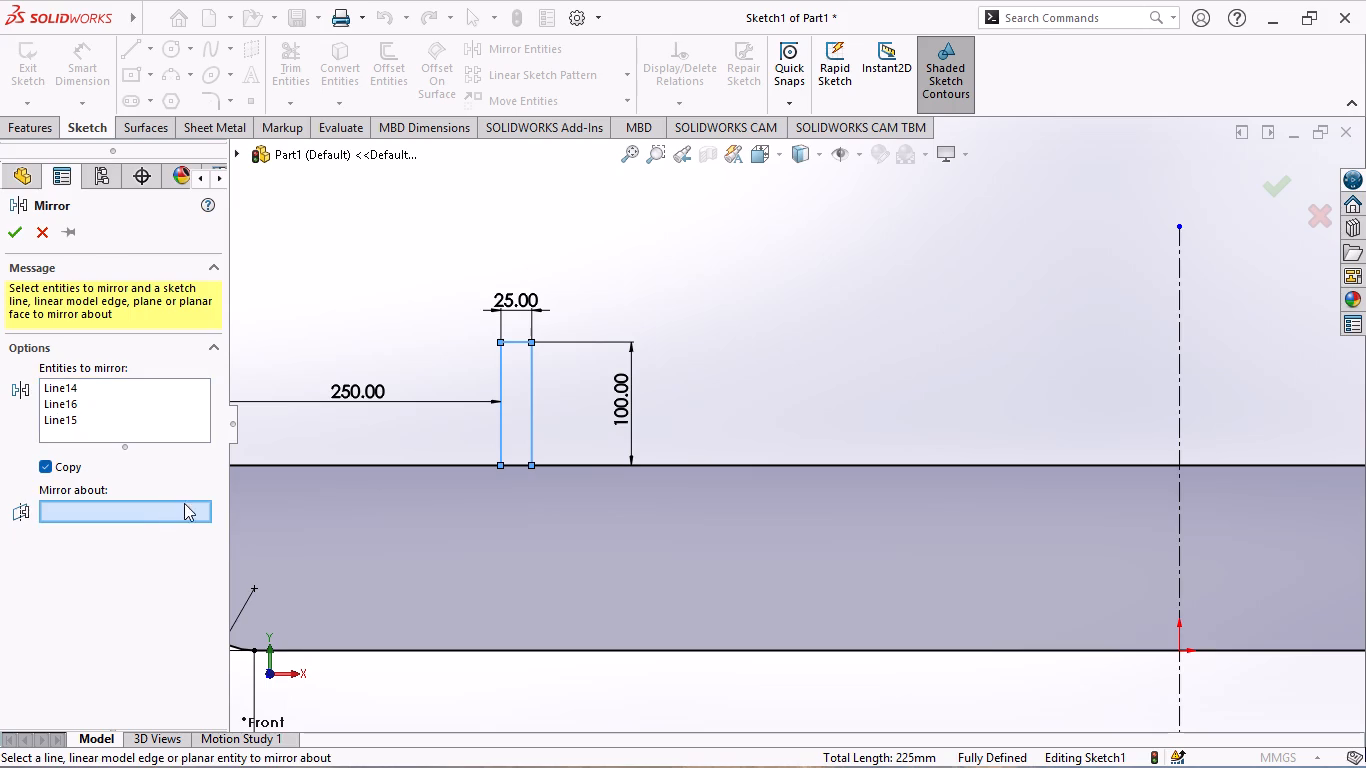
left_click(1175, 292)
scroll(878, 457, "up", 2)
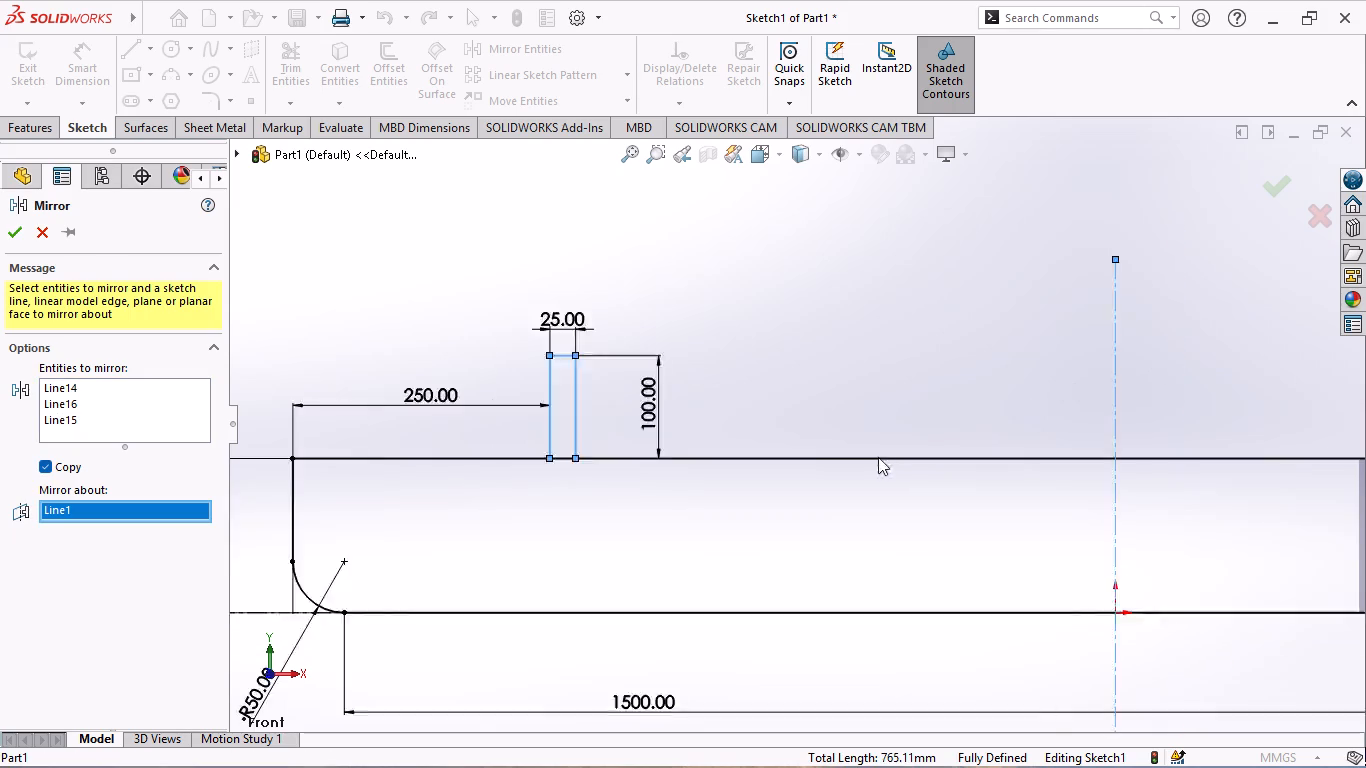
scroll(900, 457, "up", 2)
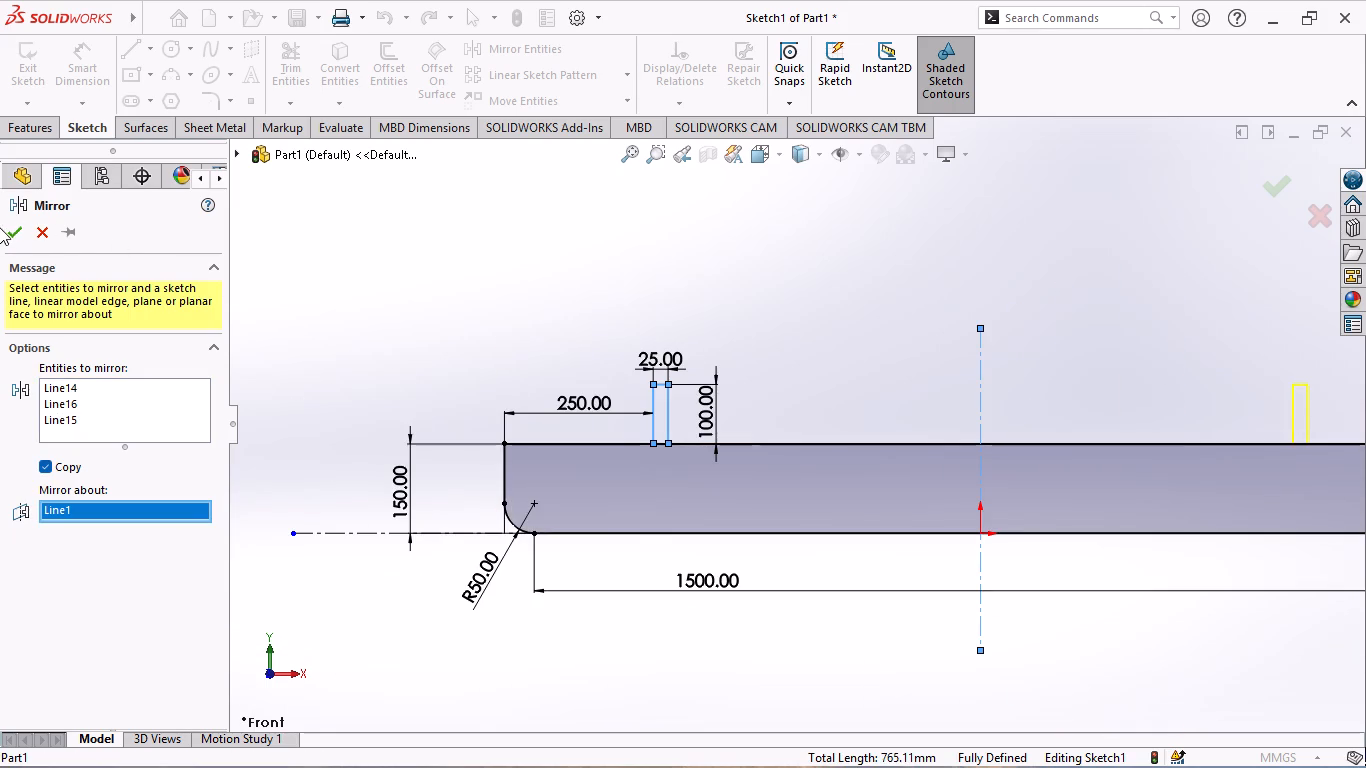
left_click(9, 228)
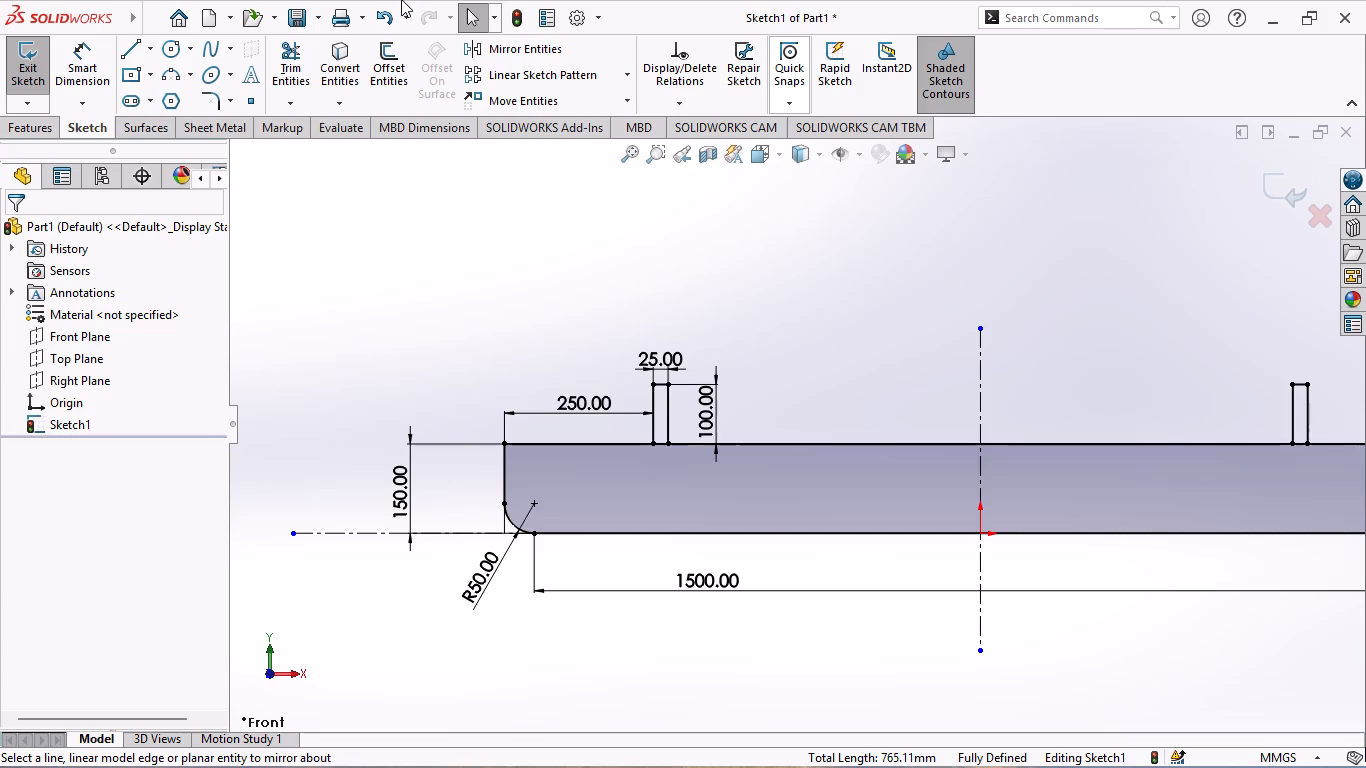
Examine the mirrored tab and the overall profile on both sides of the vertical centerline.
scroll(808, 356, "up", 2)
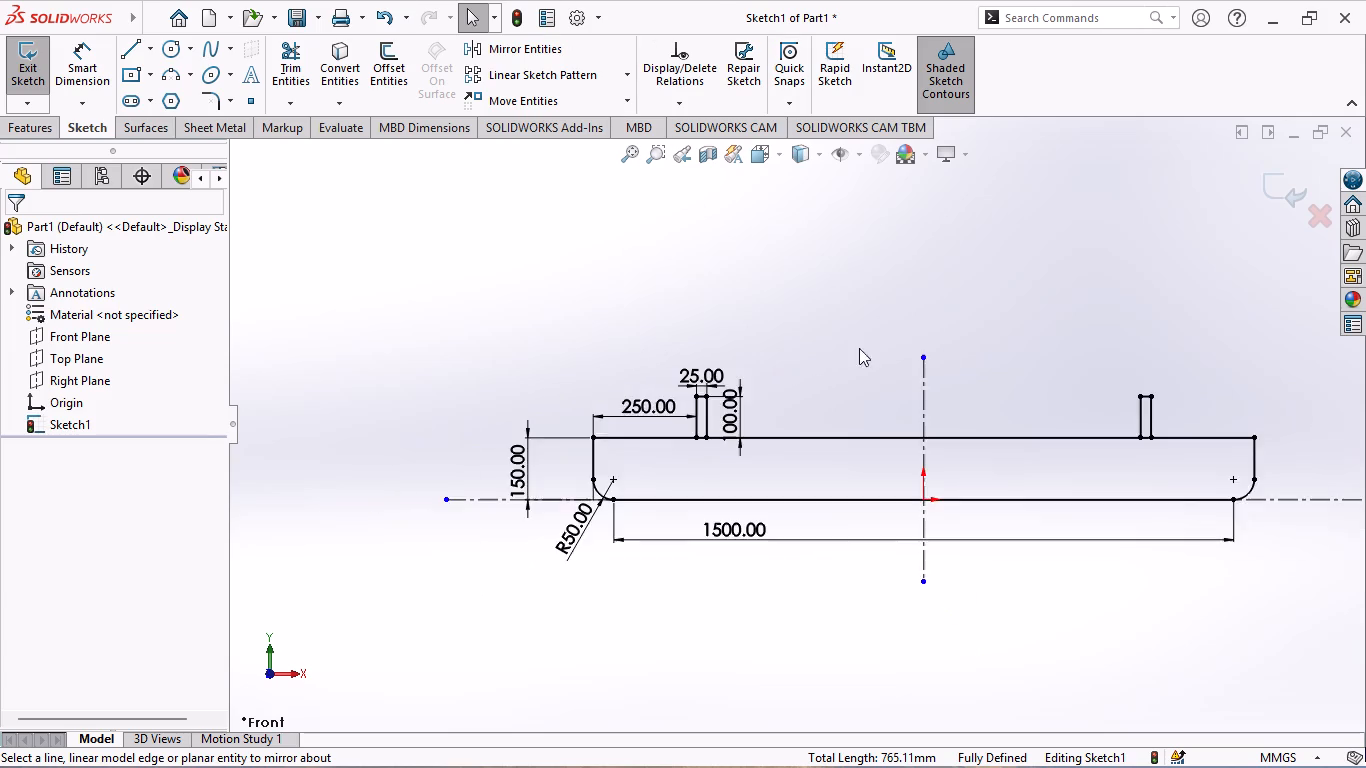
scroll(973, 336, "up", 1)
scroll(1038, 328, "down", 3)
scroll(1037, 519, "down", 2)
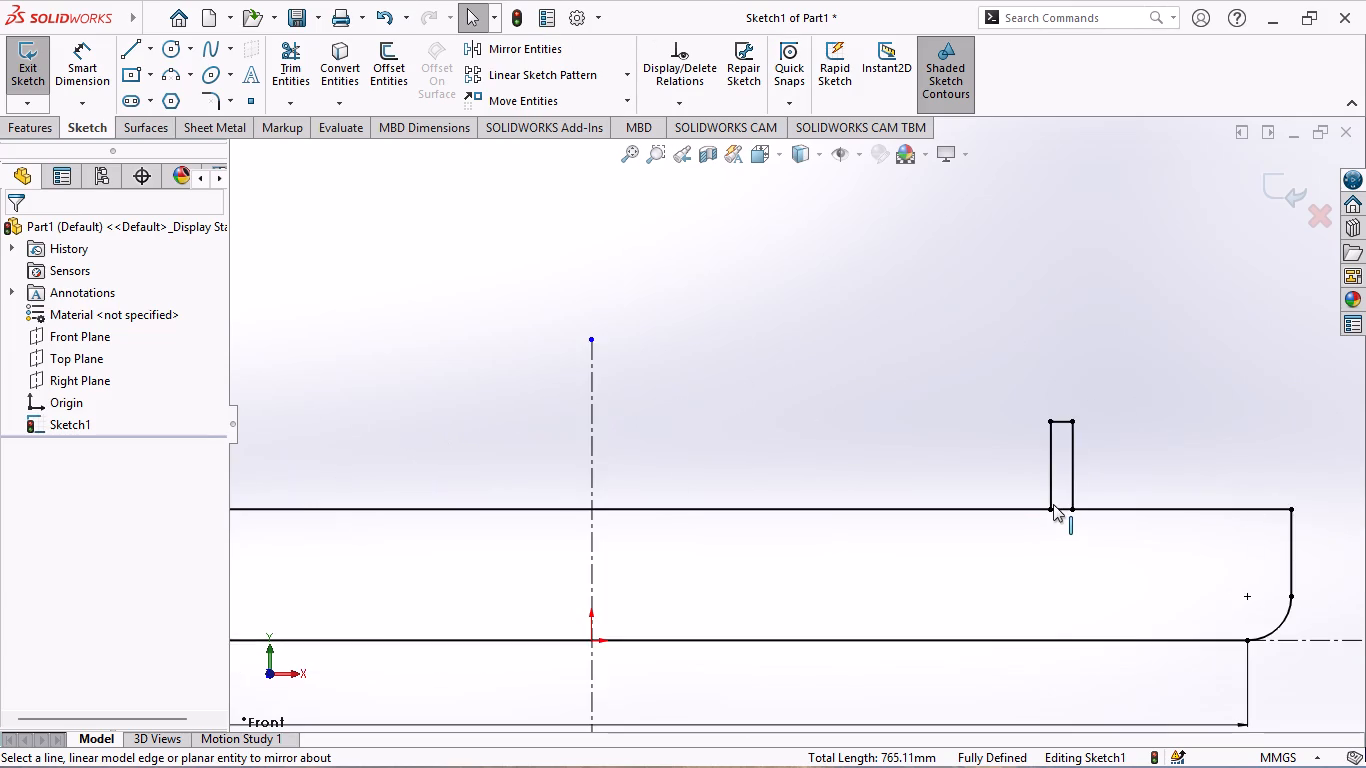
scroll(1054, 501, "up", 3)
scroll(421, 412, "up", 2)
scroll(615, 378, "down", 2)
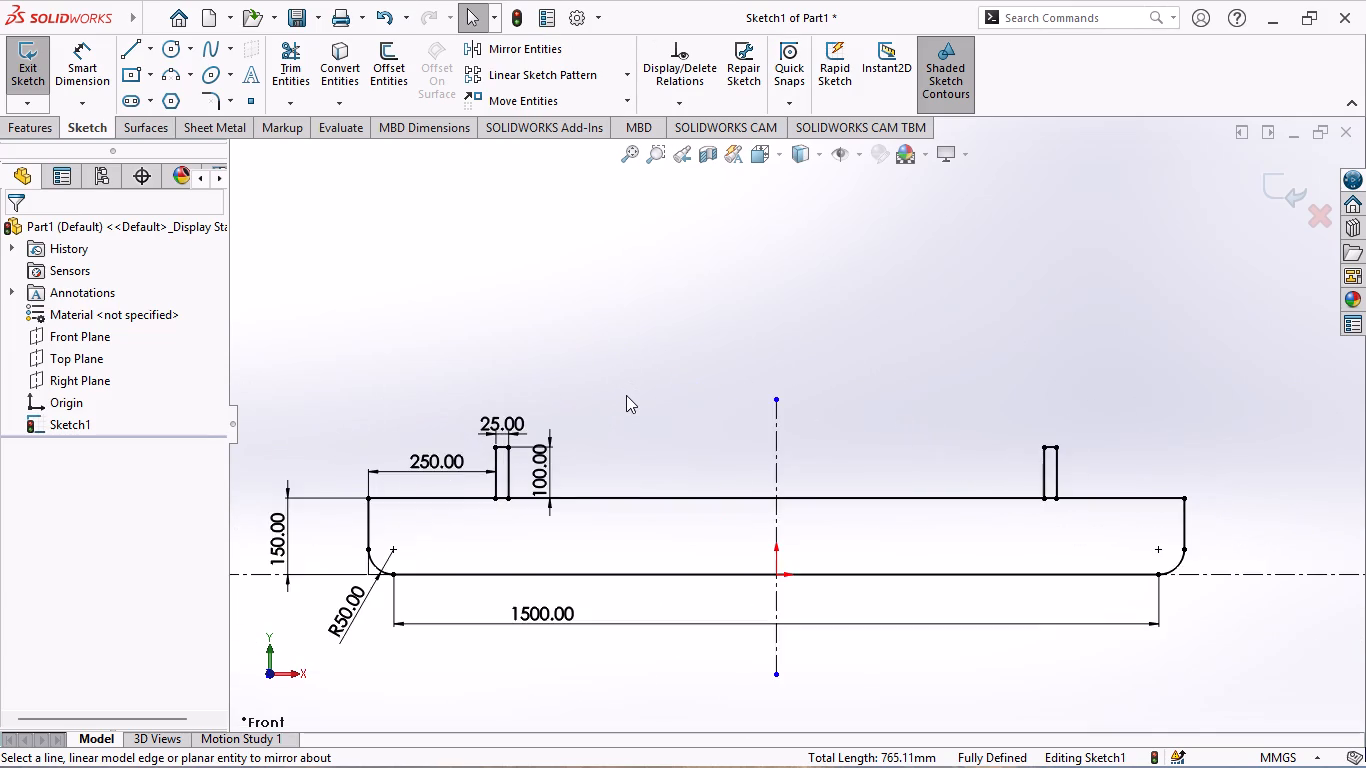
scroll(630, 397, "up", 1)
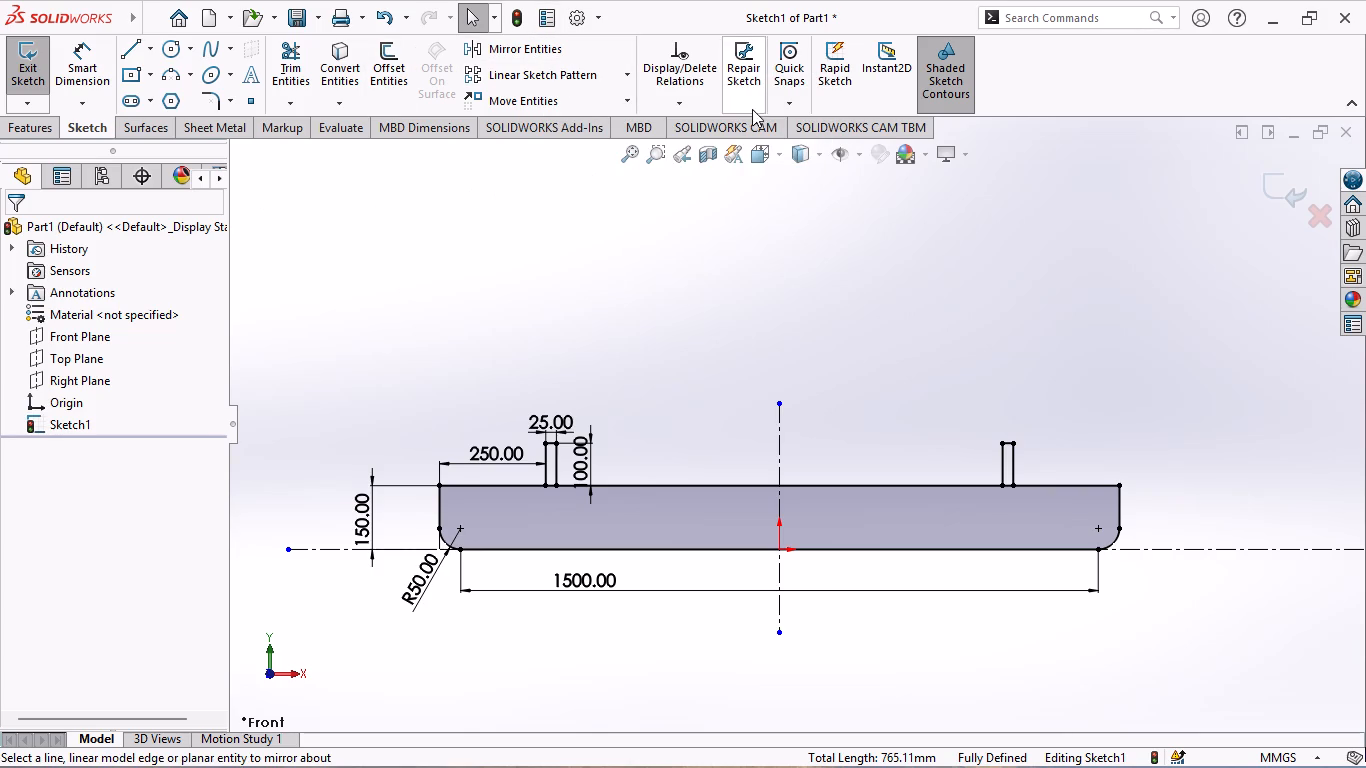
scroll(516, 534, "down", 1)
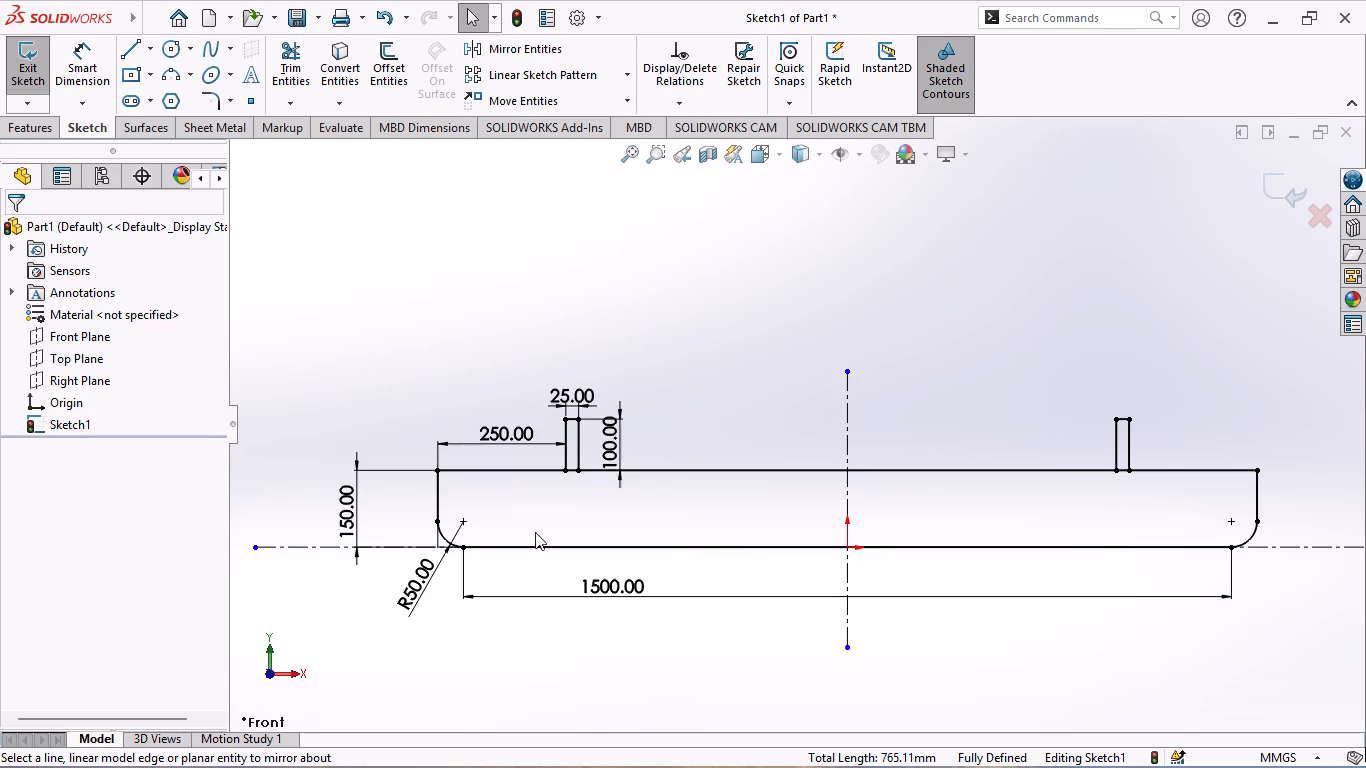
scroll(794, 448, "down", 1)
scroll(966, 414, "up", 1)
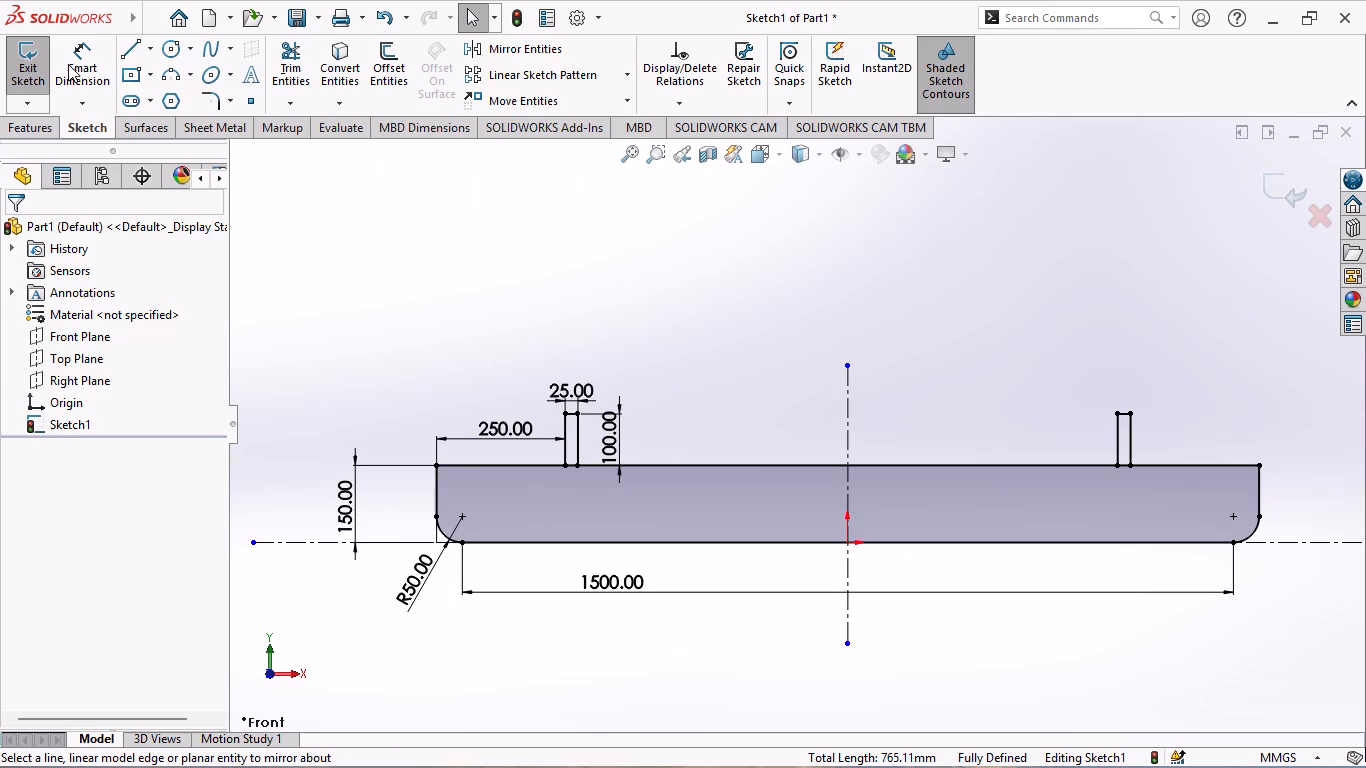
Sketch three lines forming a middle tab across the vertical centerline, about 70 mm wide and 100 mm high, standing on the profile's top edge.
left_click(136, 44)
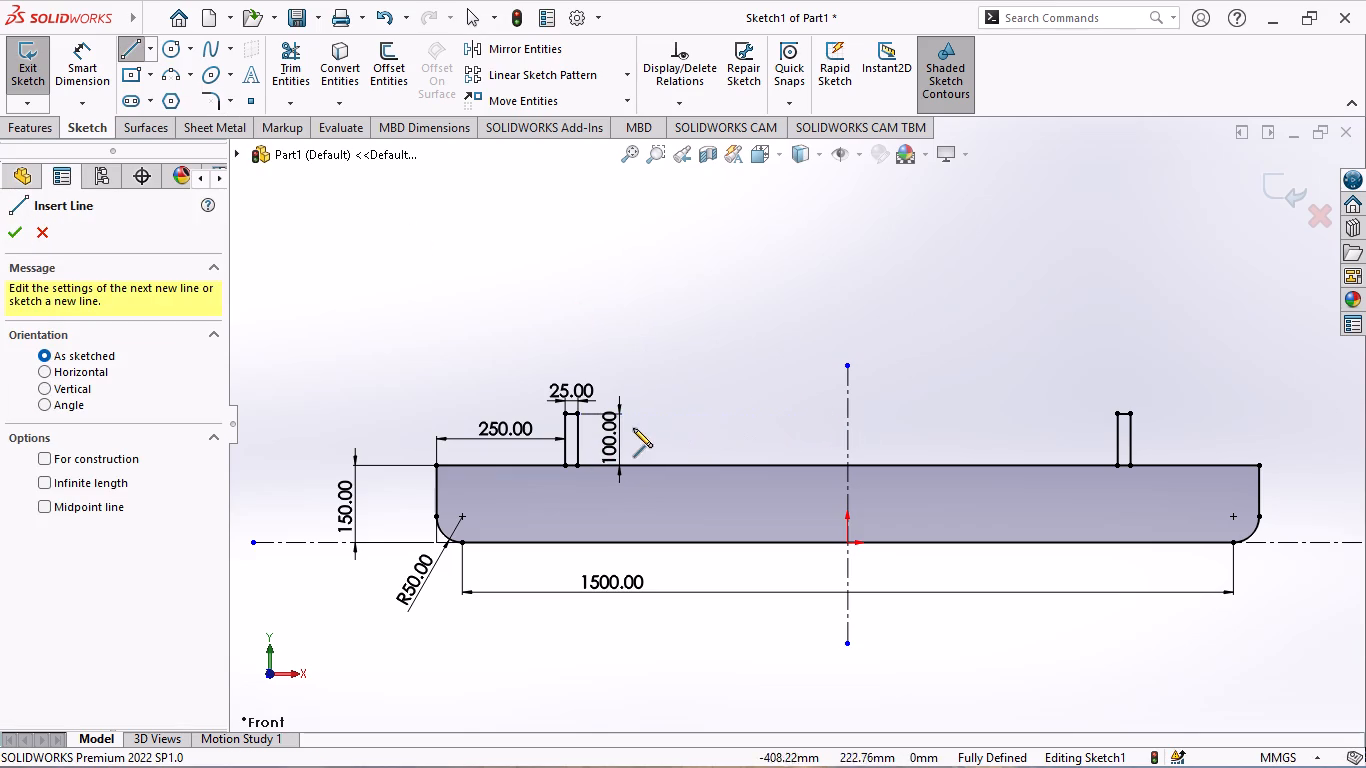
left_click(829, 412)
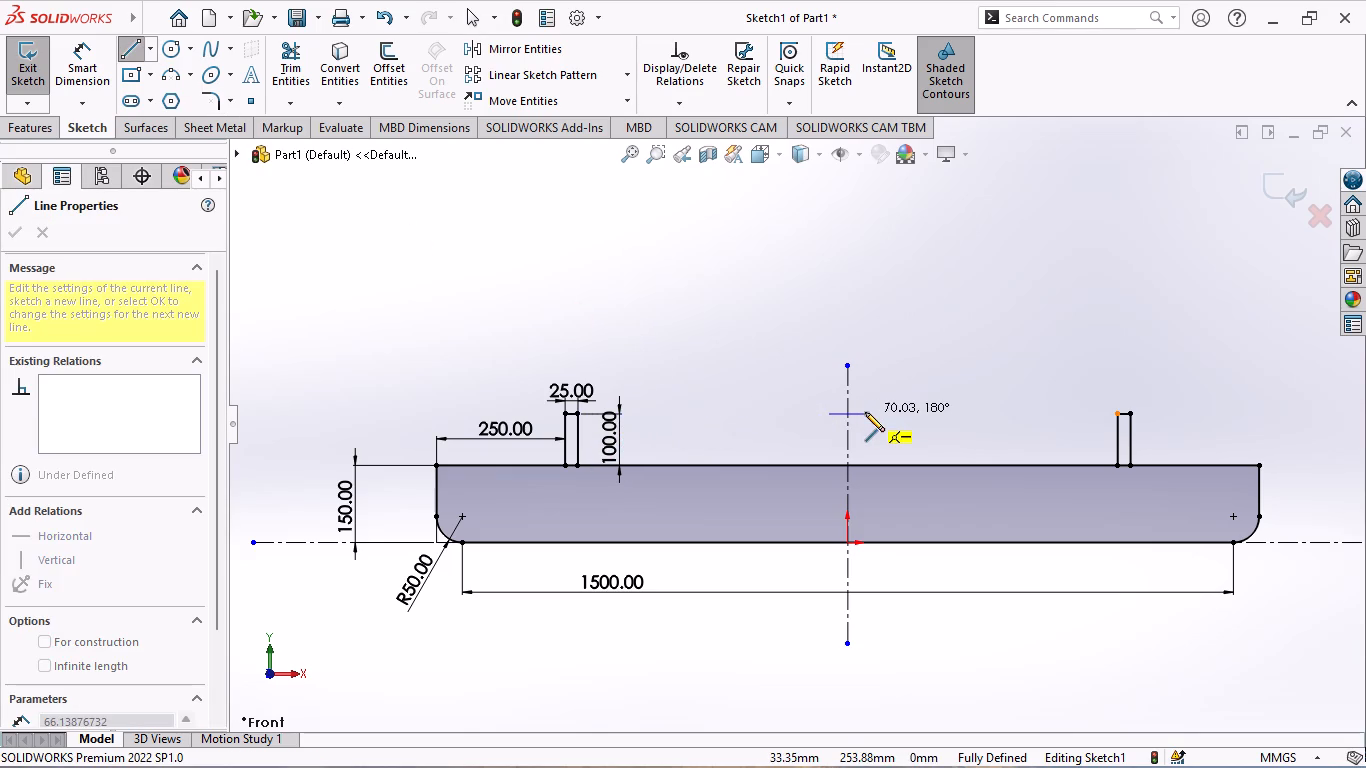
left_click(865, 412)
left_click(866, 468)
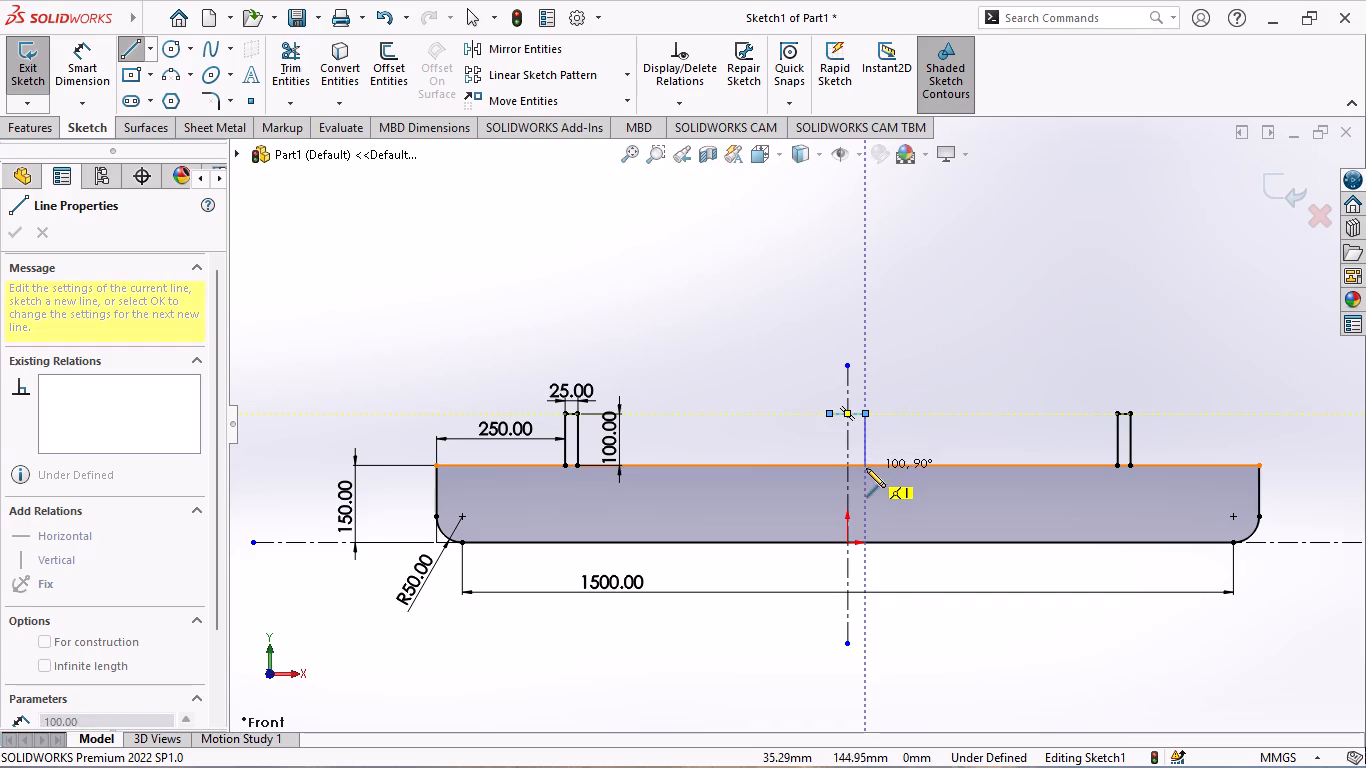
key("Escape")
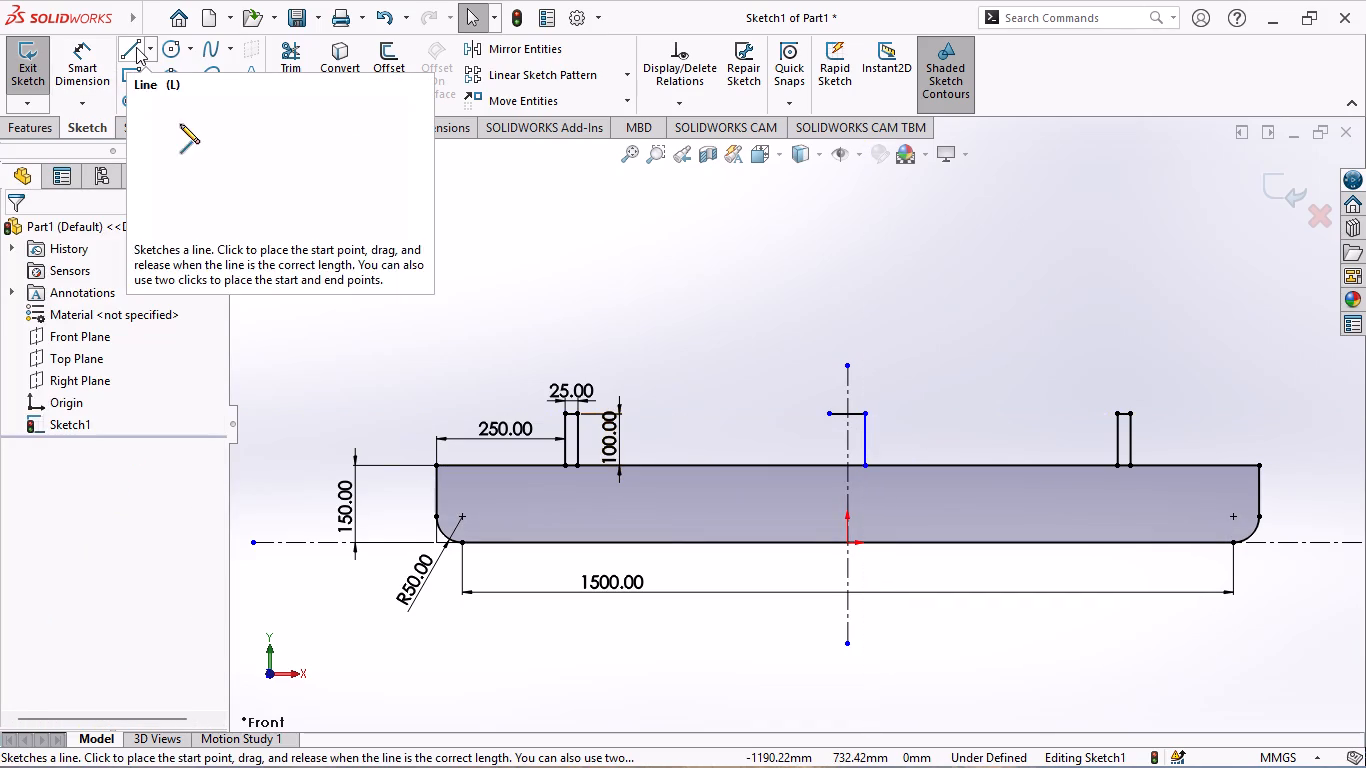
left_click(136, 47)
left_click(831, 416)
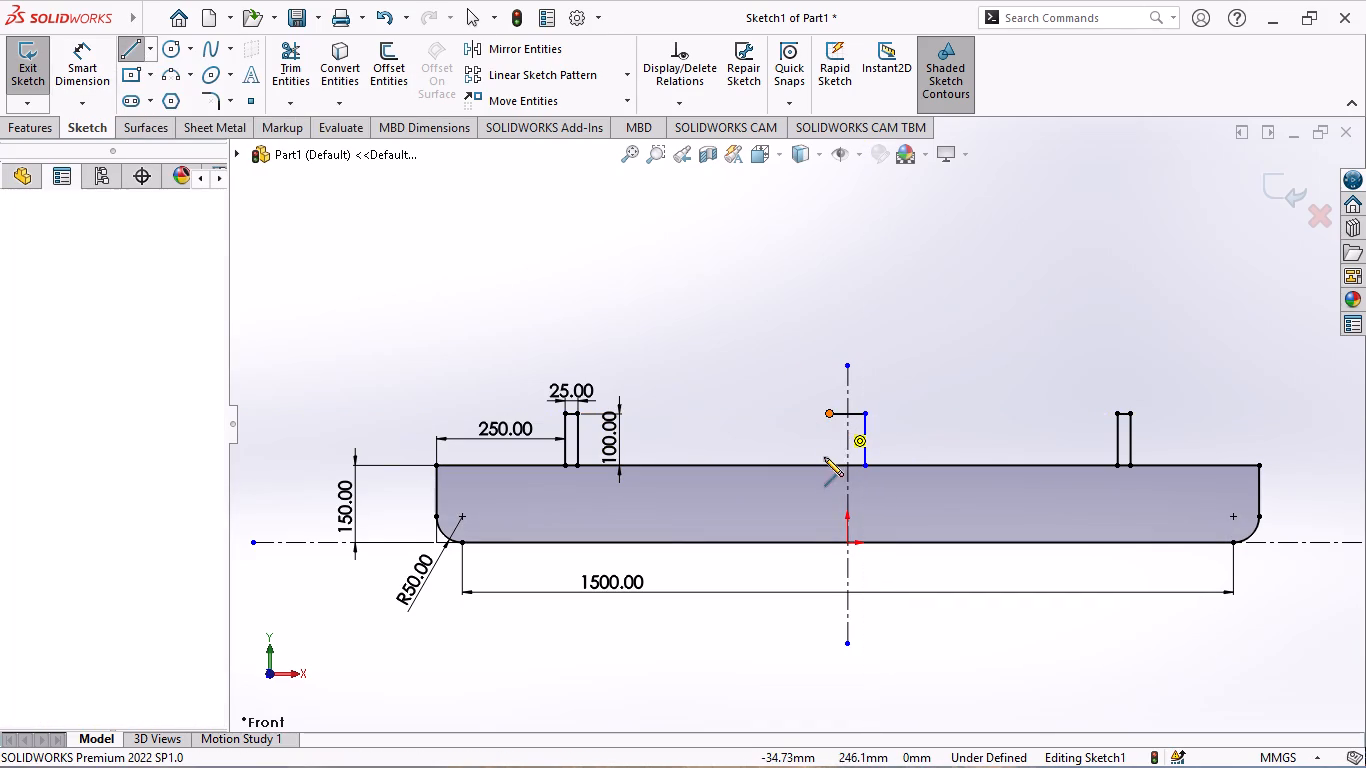
left_click(825, 467)
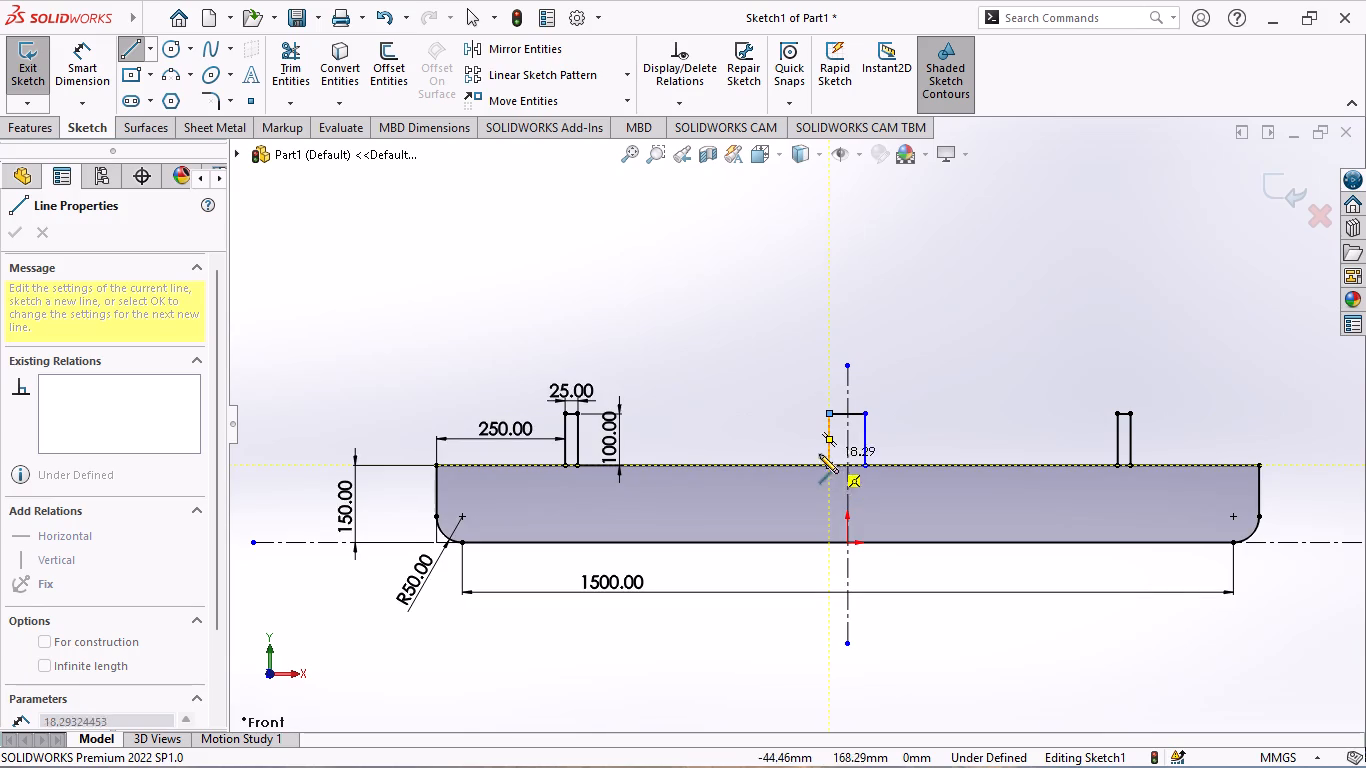
key("Escape")
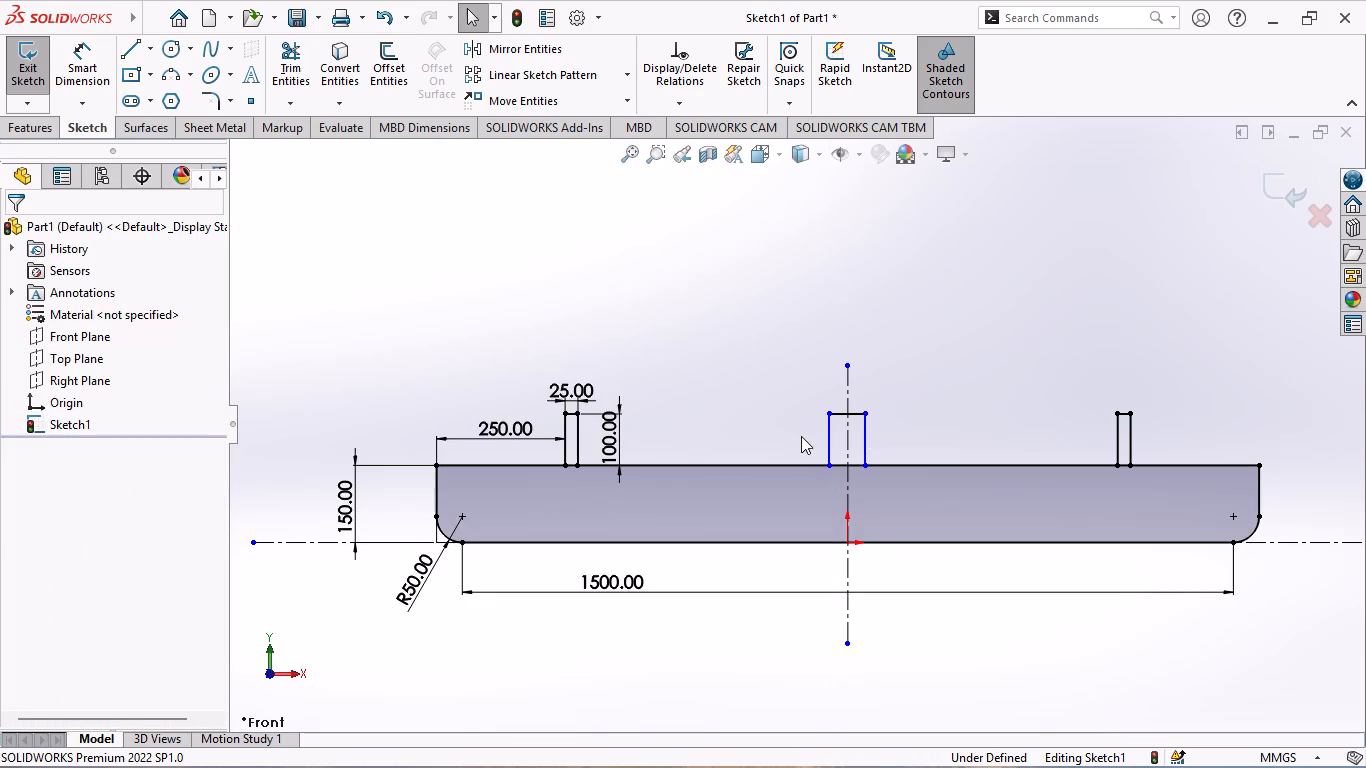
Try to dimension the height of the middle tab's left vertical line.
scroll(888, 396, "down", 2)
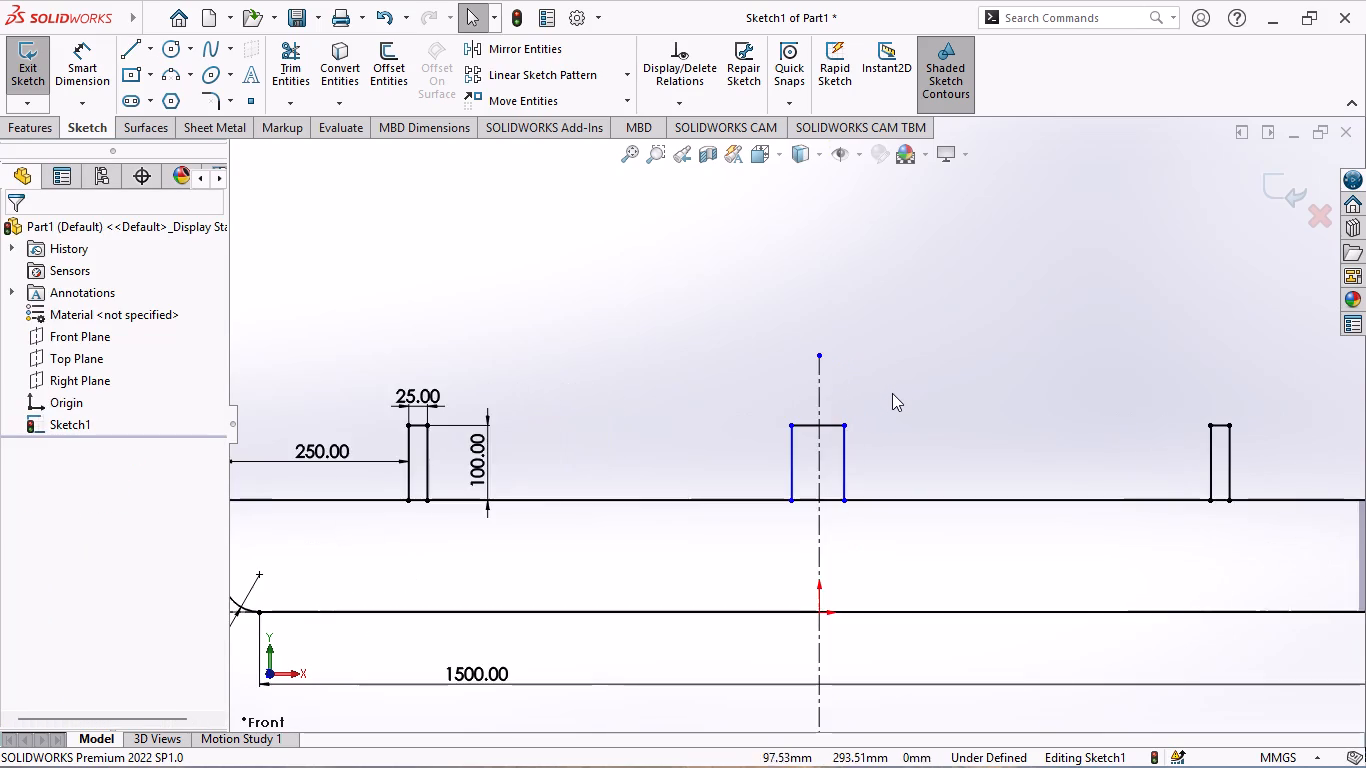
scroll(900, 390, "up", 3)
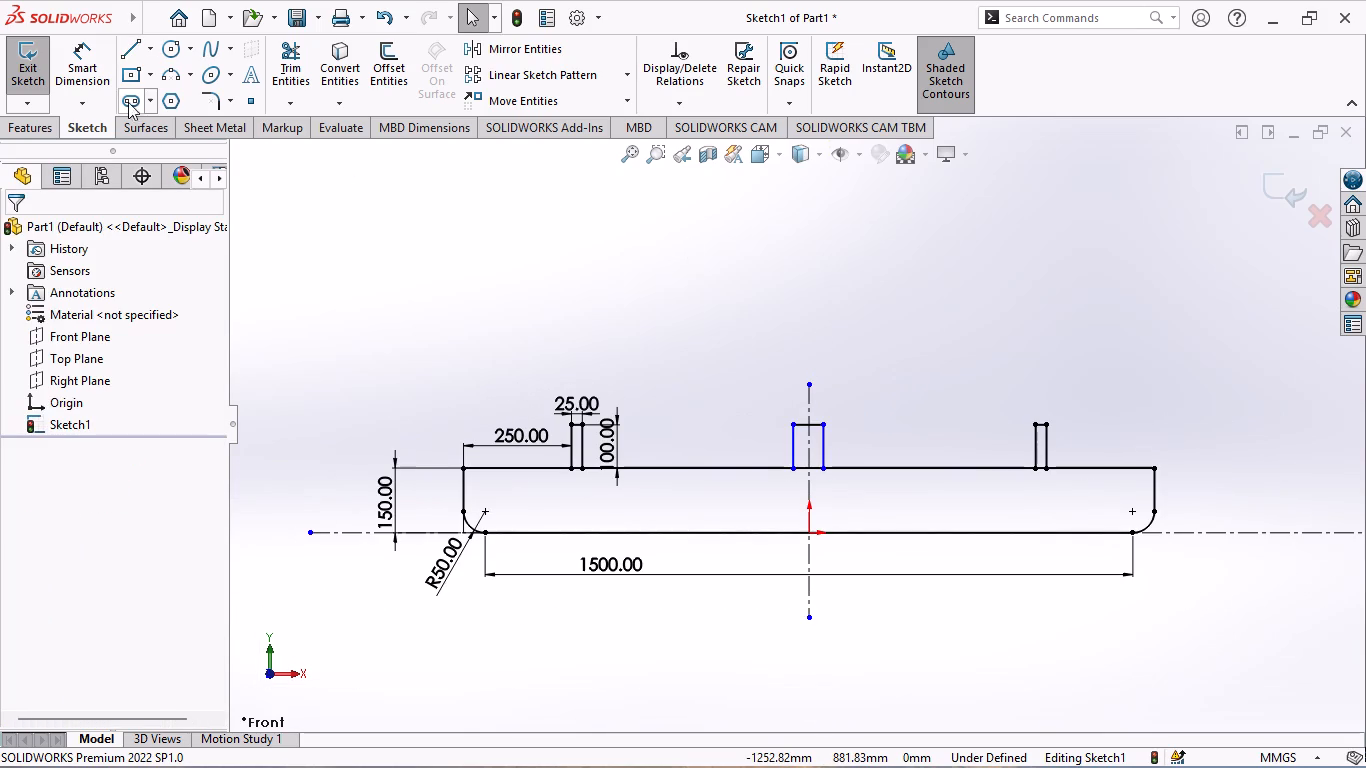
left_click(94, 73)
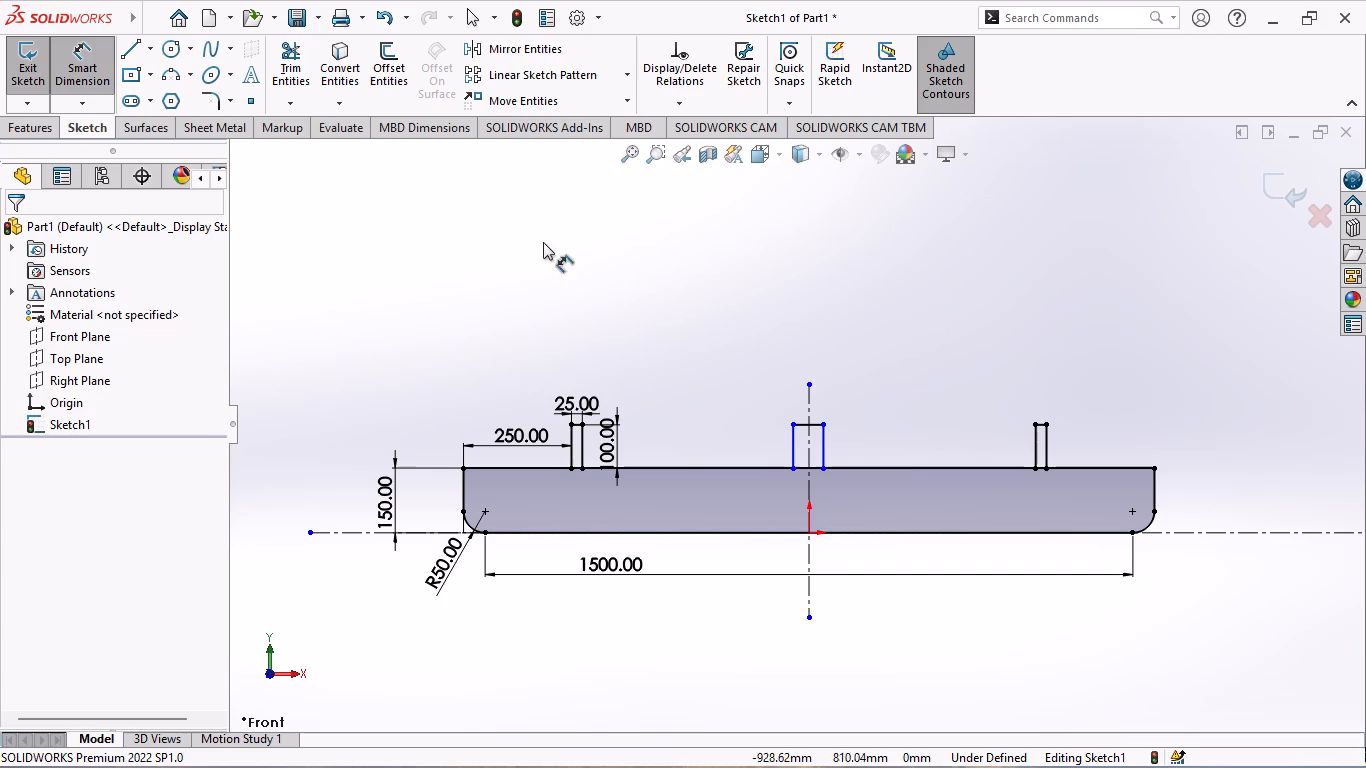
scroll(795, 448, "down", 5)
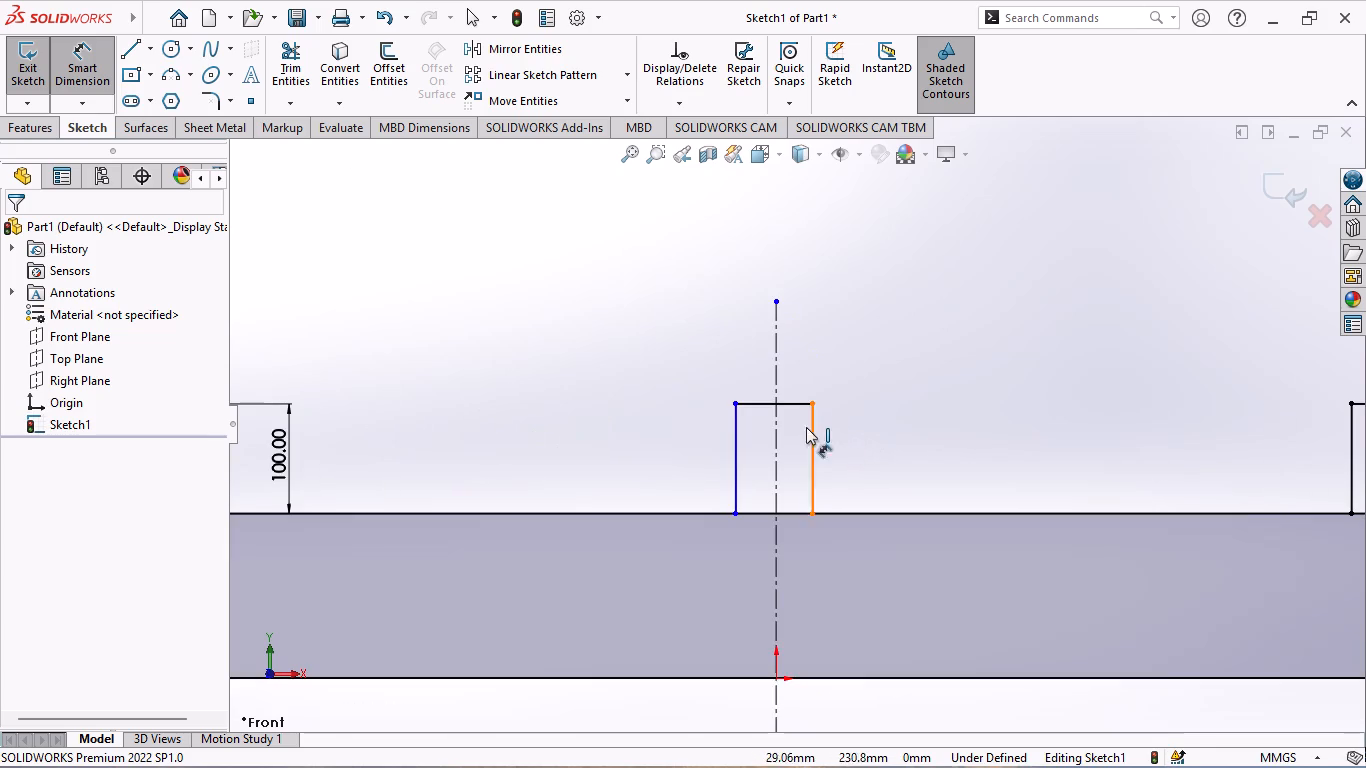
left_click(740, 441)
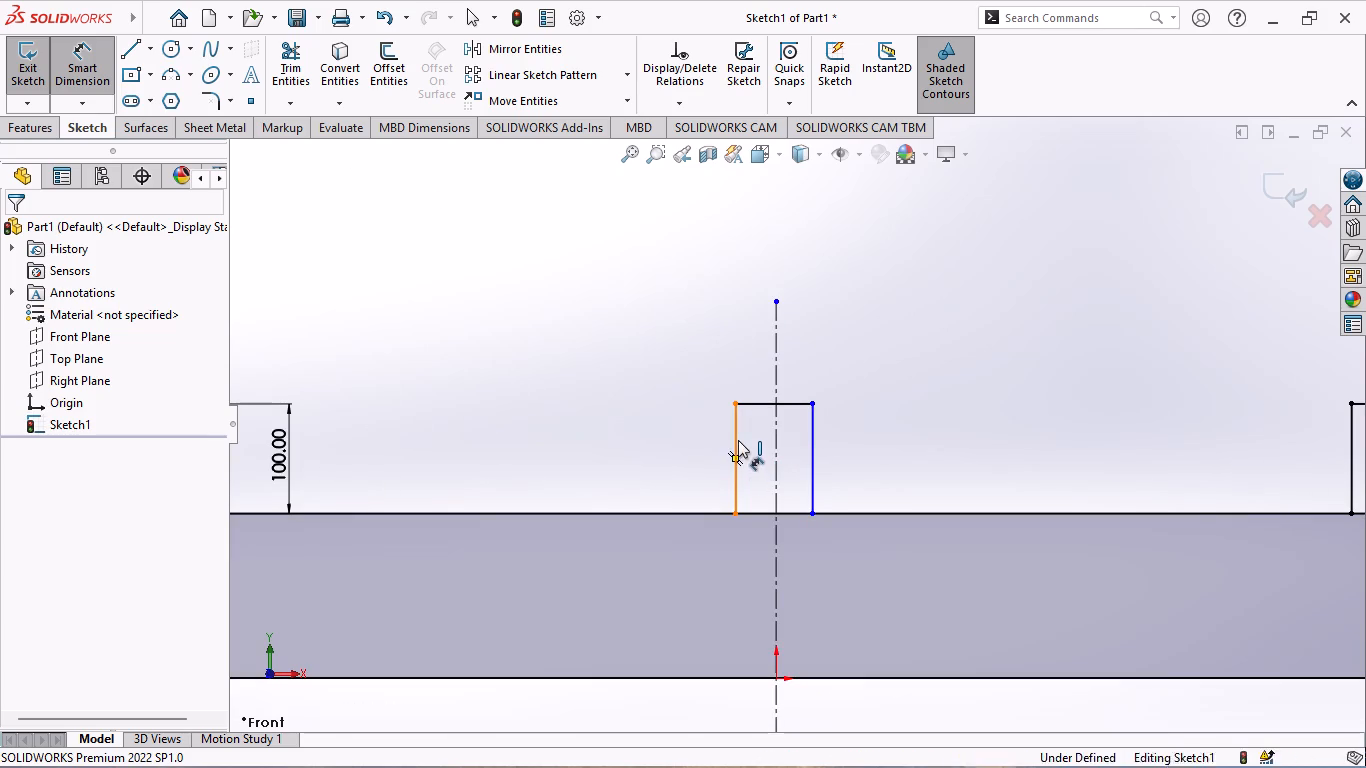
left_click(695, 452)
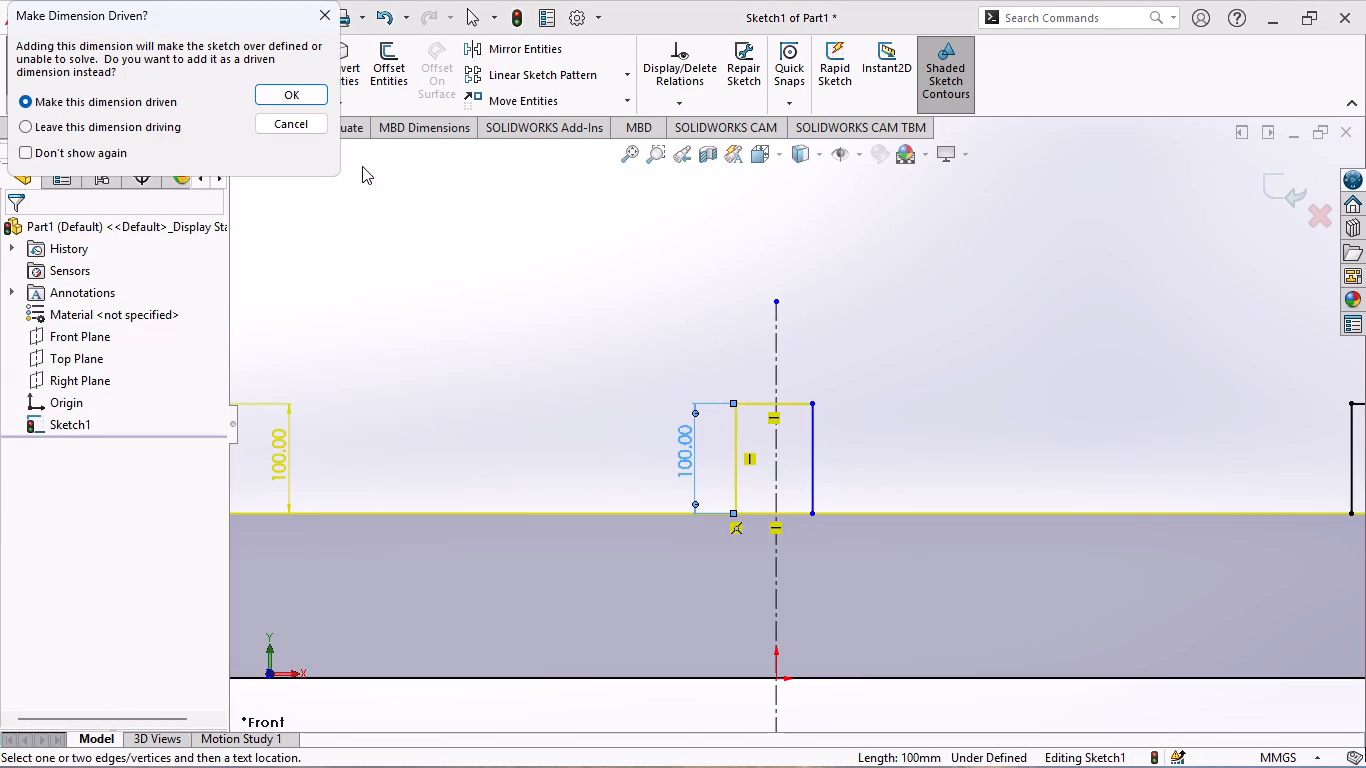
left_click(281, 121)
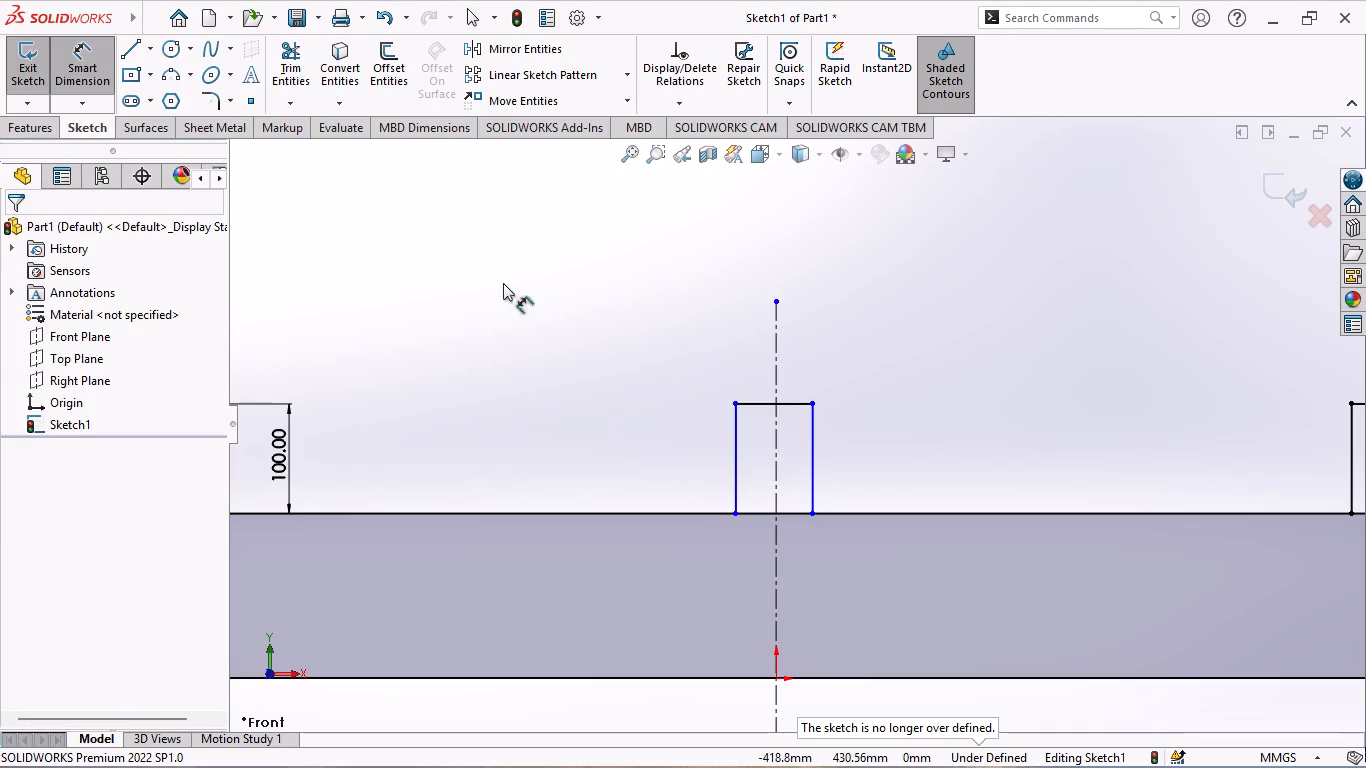
Dimension the width of the middle tab's top line to 25 mm.
left_click(747, 404)
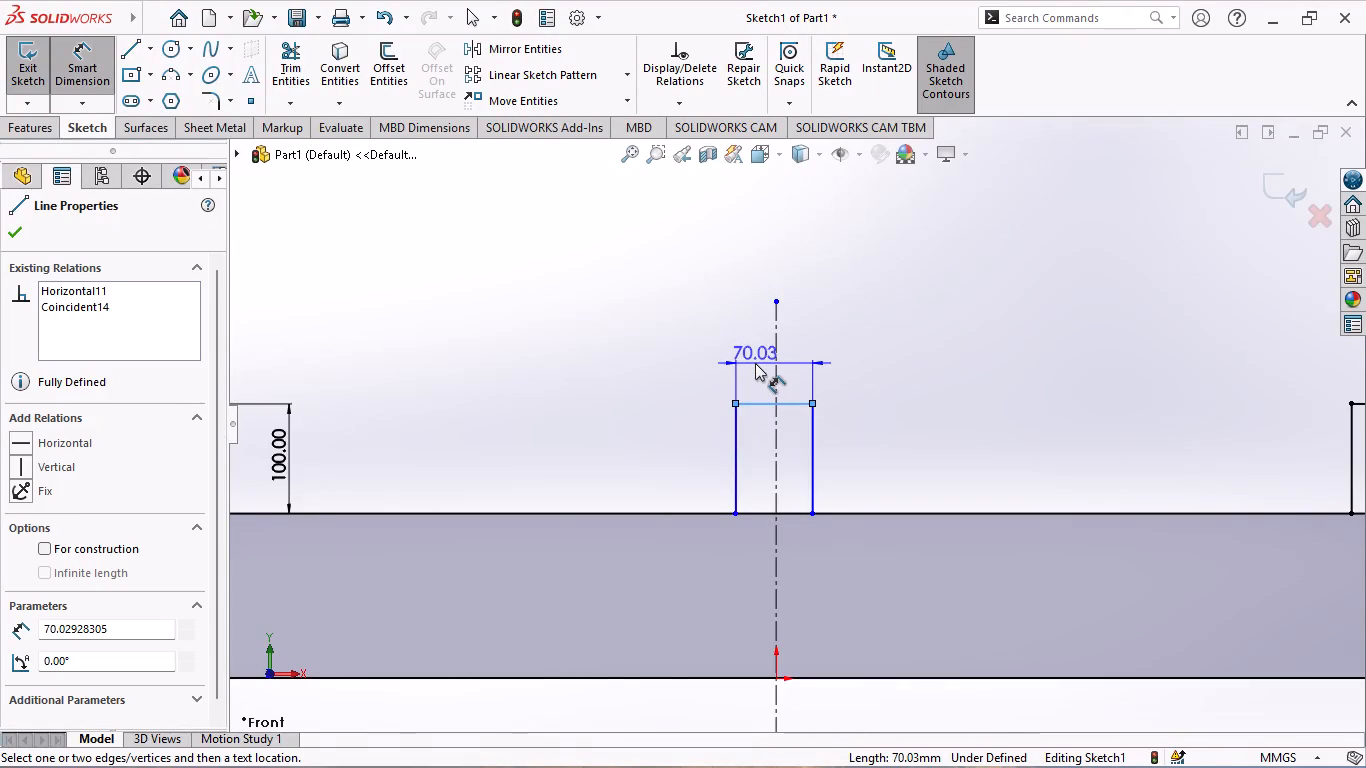
left_click(755, 363)
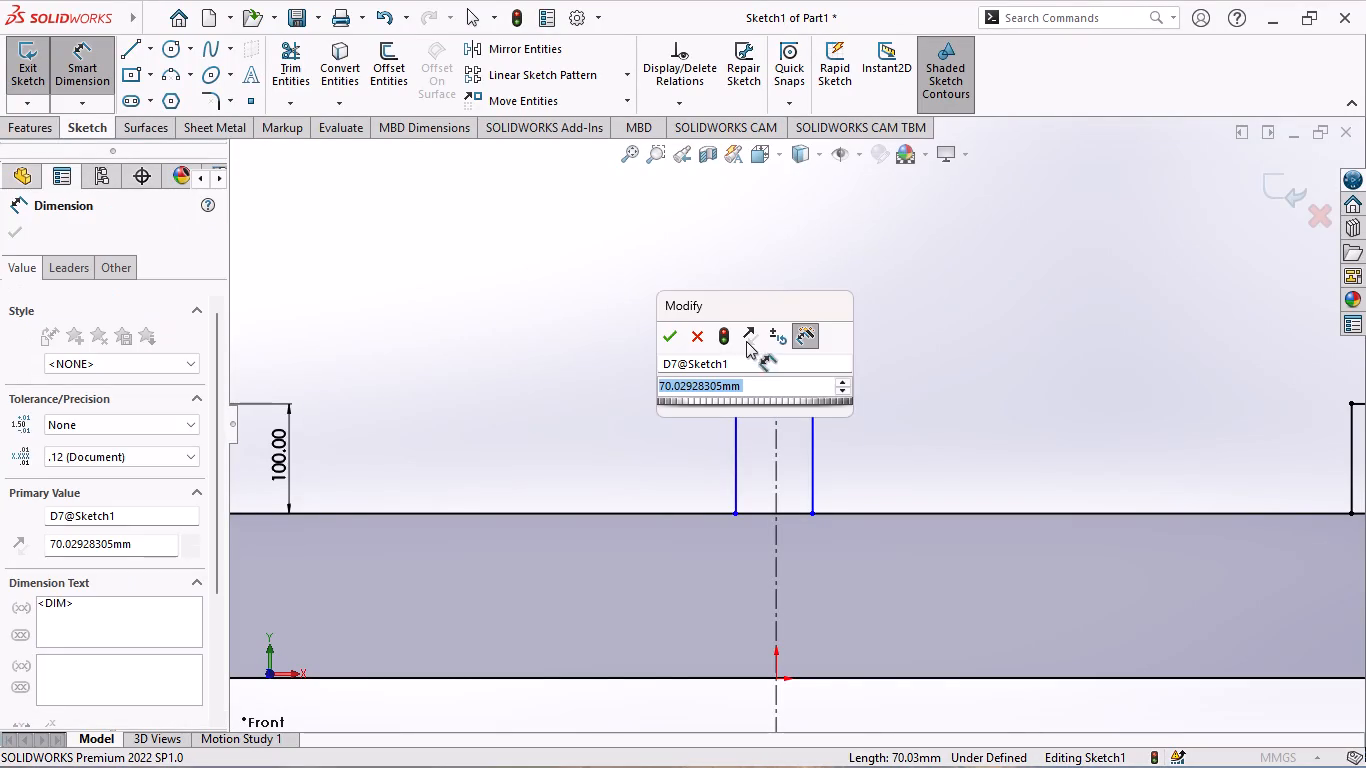
key("1")
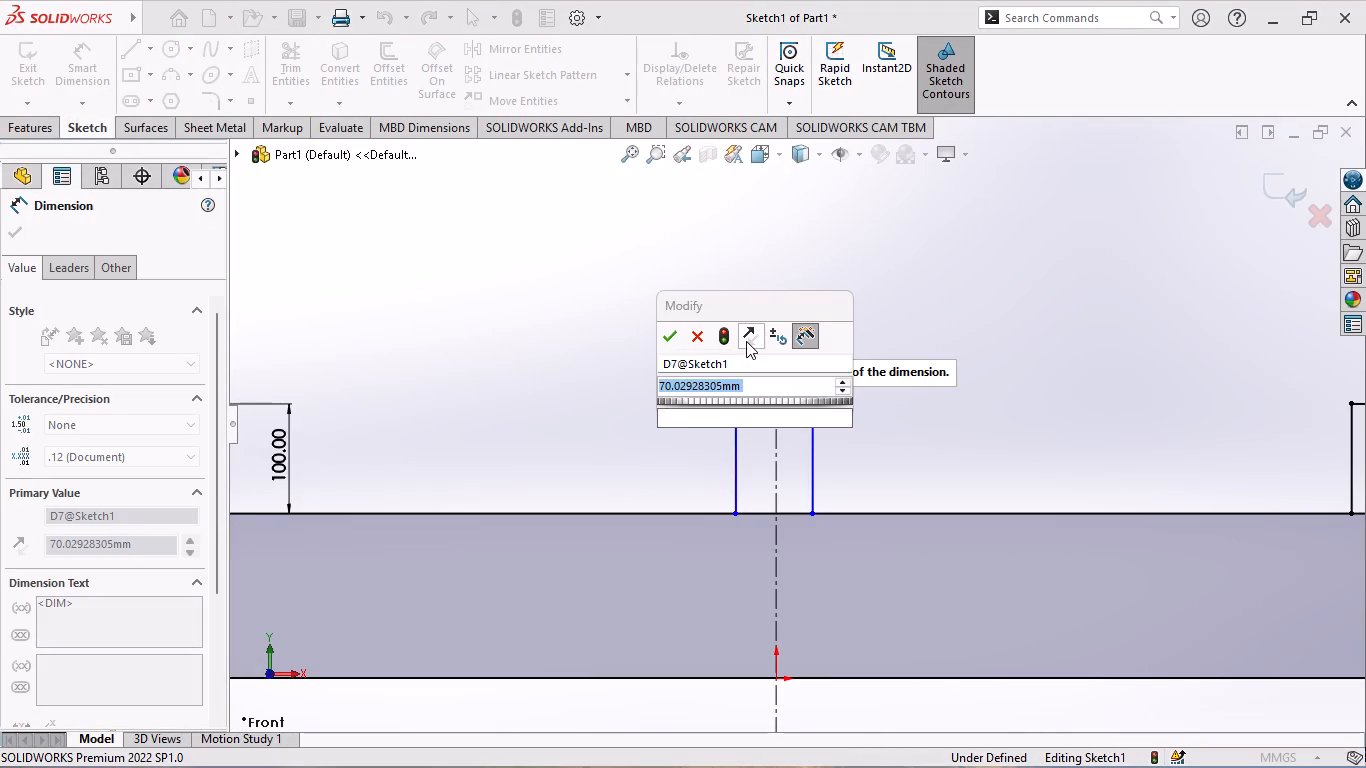
key("0")
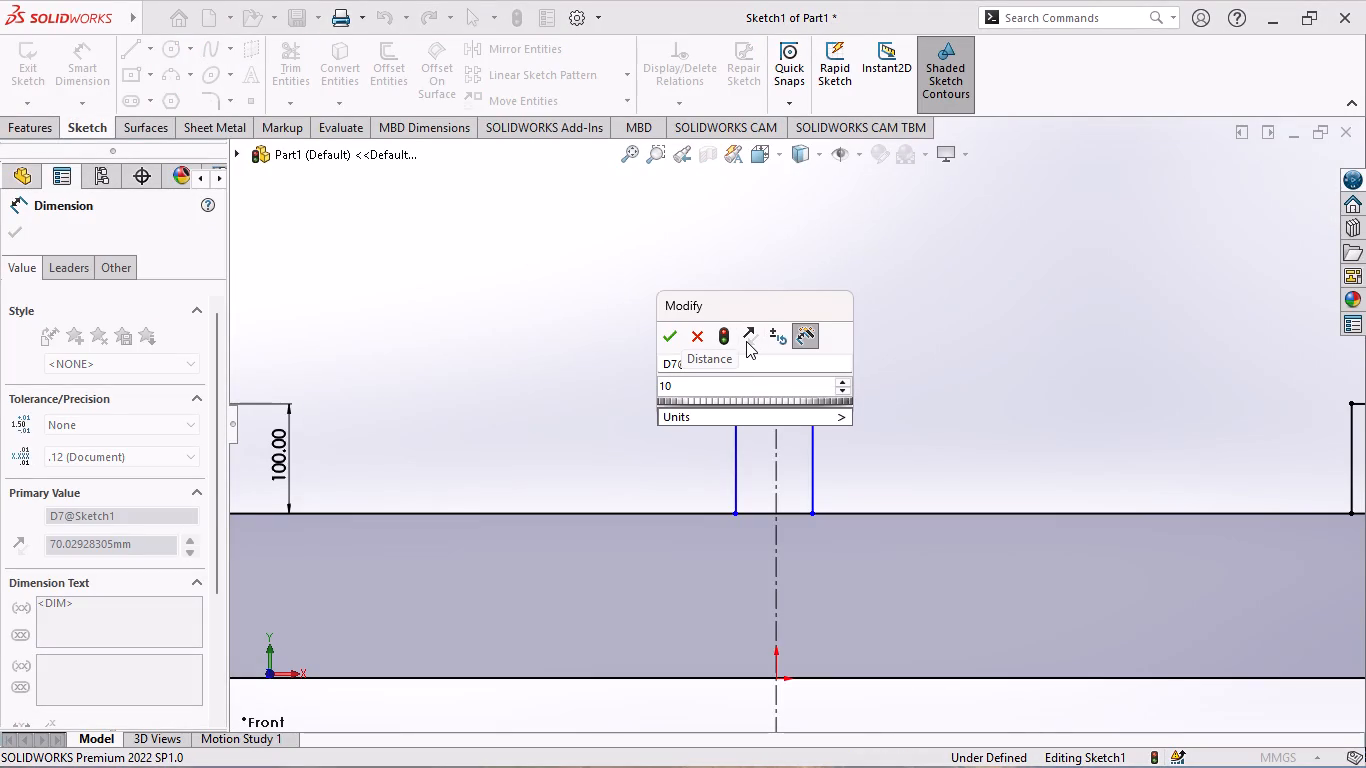
key("BackSpace")
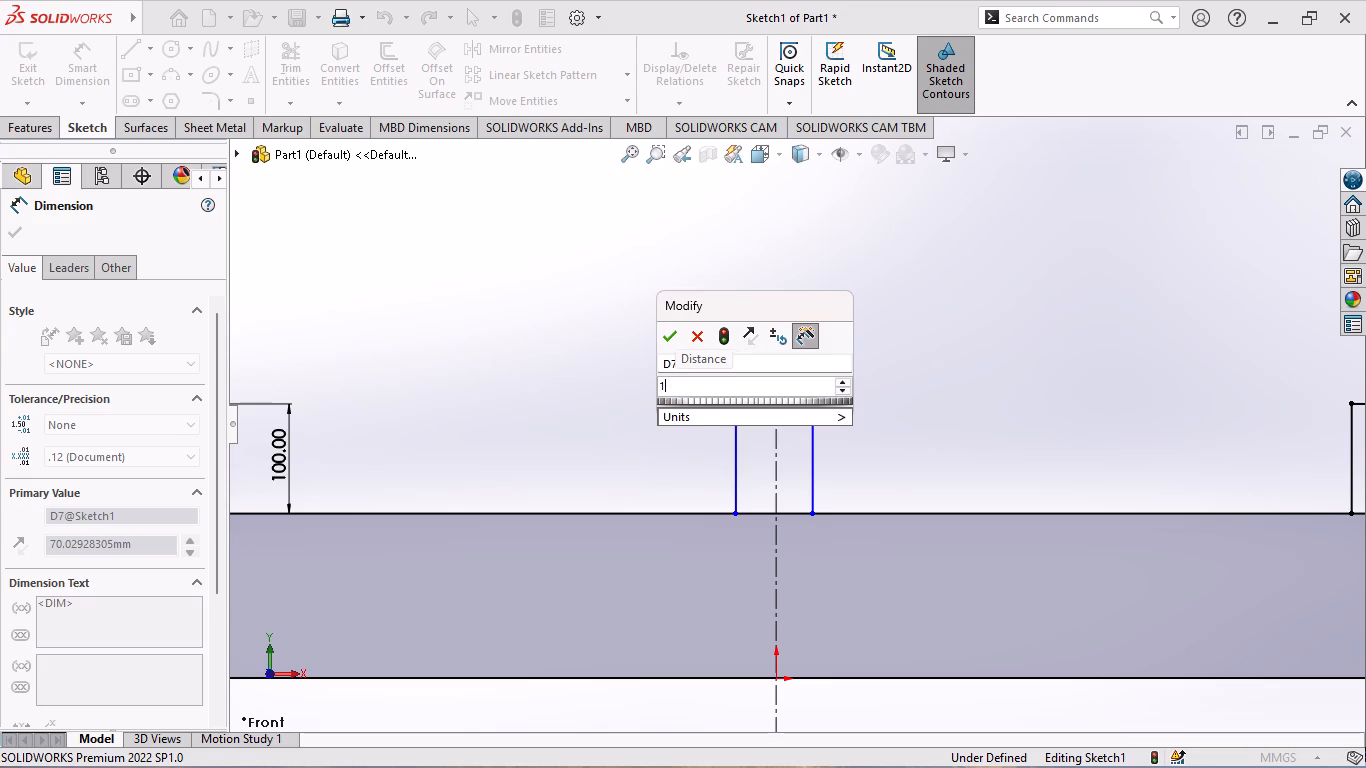
key("BackSpace")
key("2")
key("5")
key("Return")
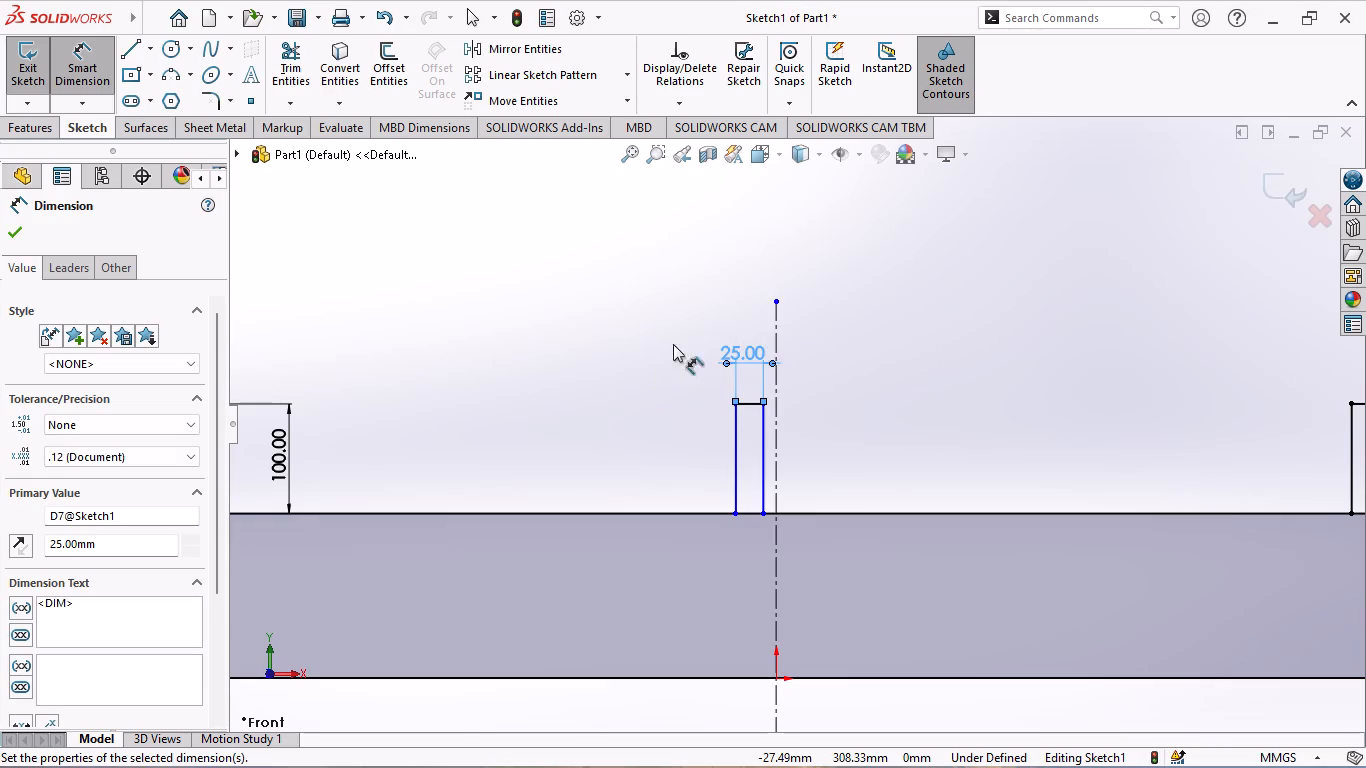
Make the two top corner points of the middle tab symmetric about the vertical centerline.
scroll(548, 360, "up", 5)
scroll(771, 399, "down", 5)
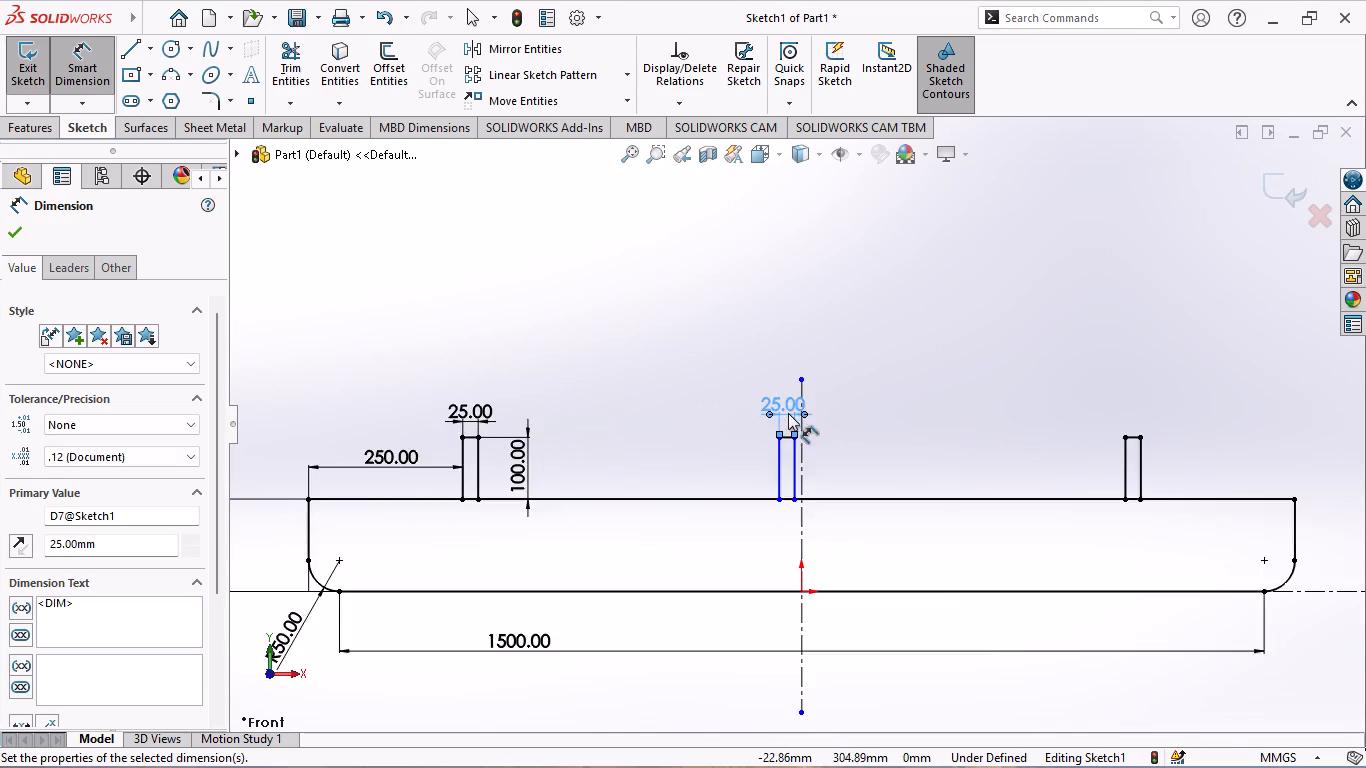
scroll(786, 444, "down", 3)
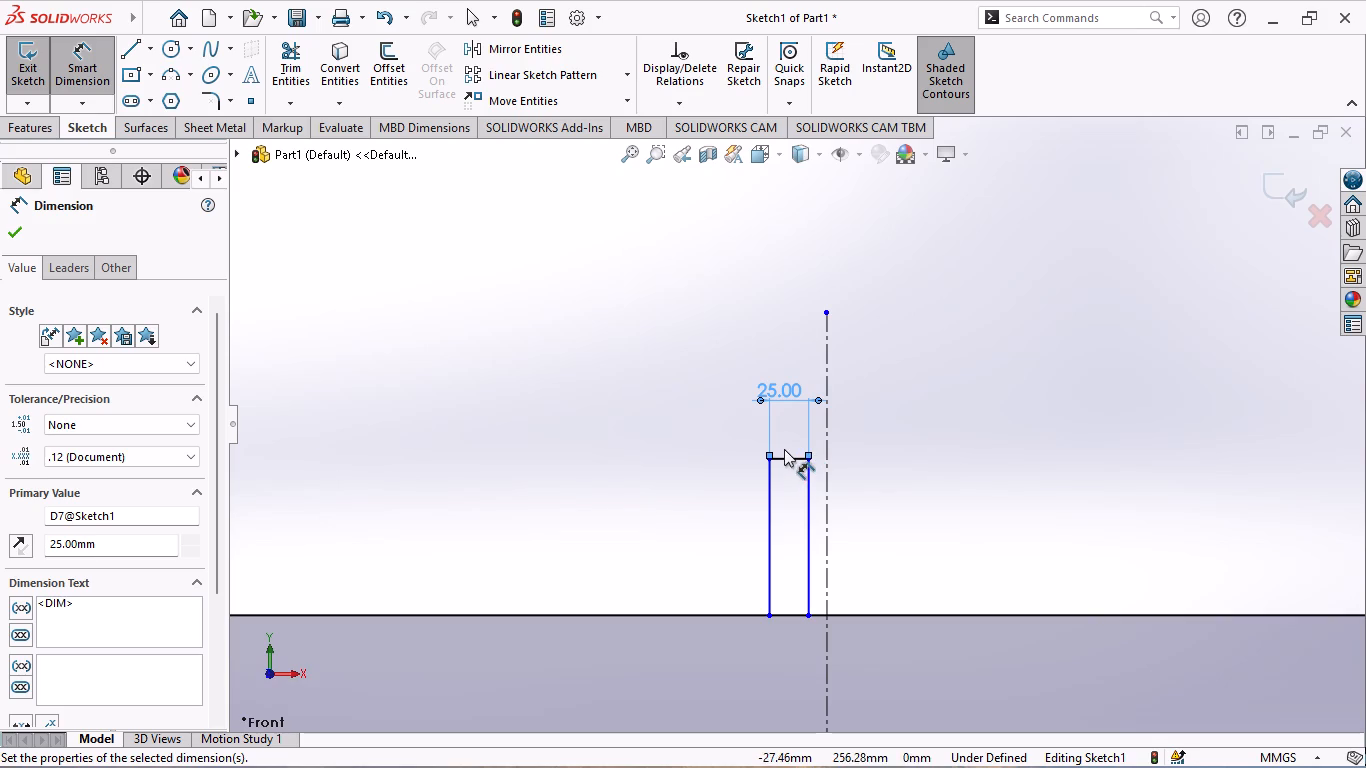
left_click(21, 233)
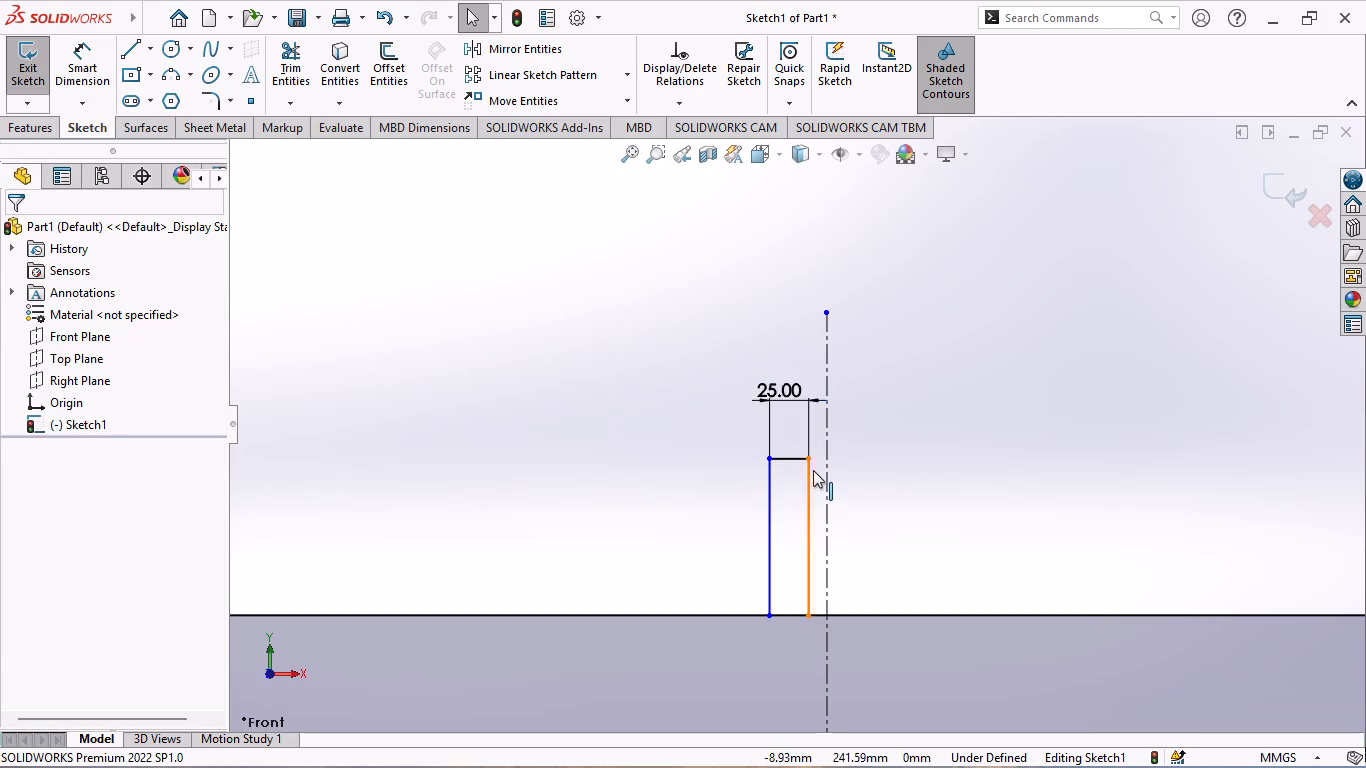
scroll(813, 469, "down", 2)
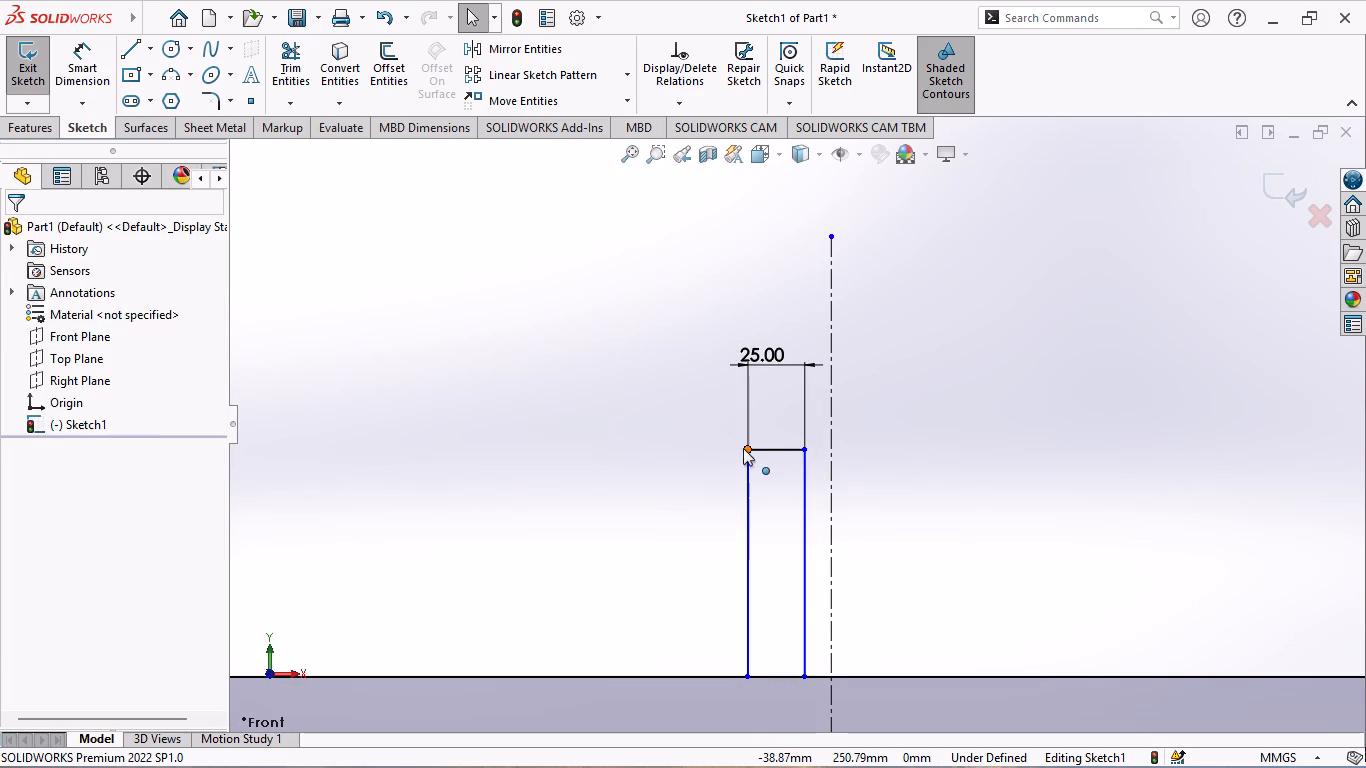
left_click(745, 447, "ctrl")
left_click(800, 445, "ctrl")
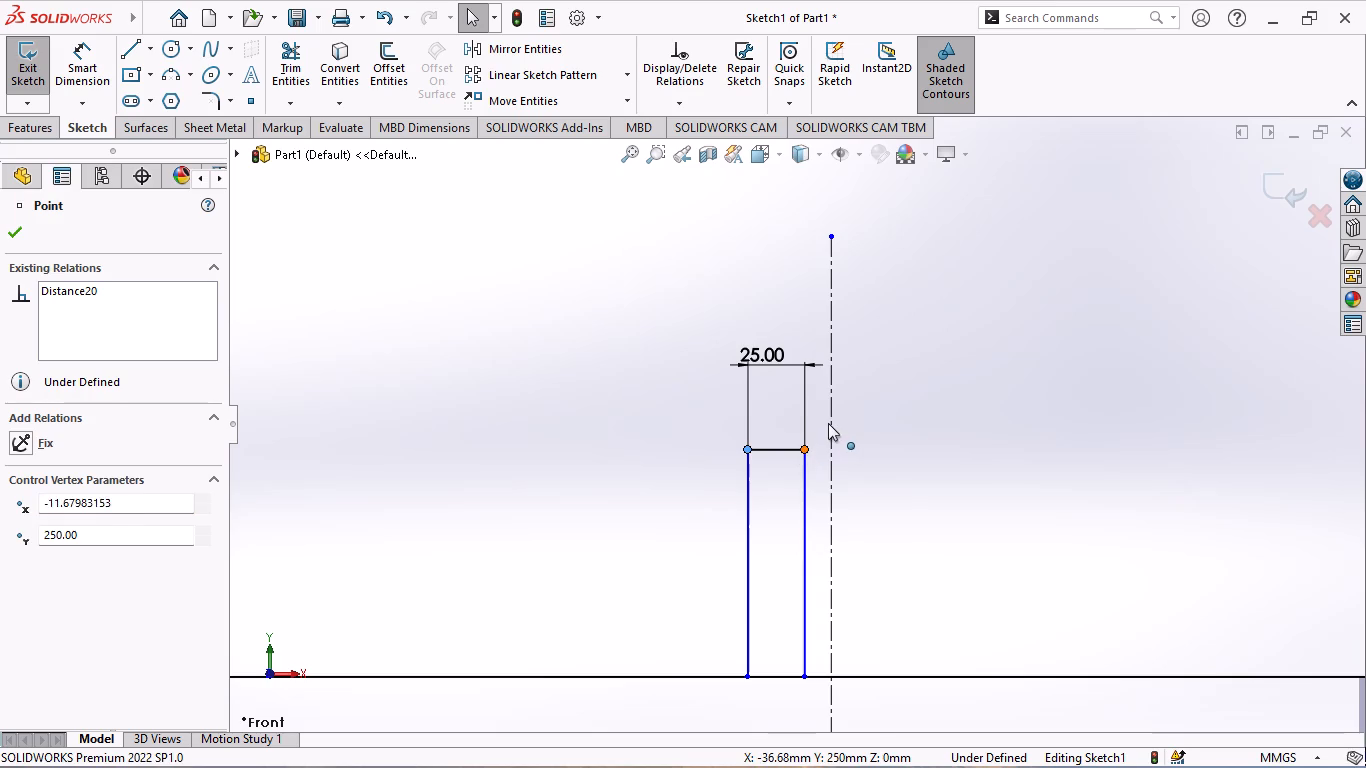
left_click(829, 417, "ctrl")
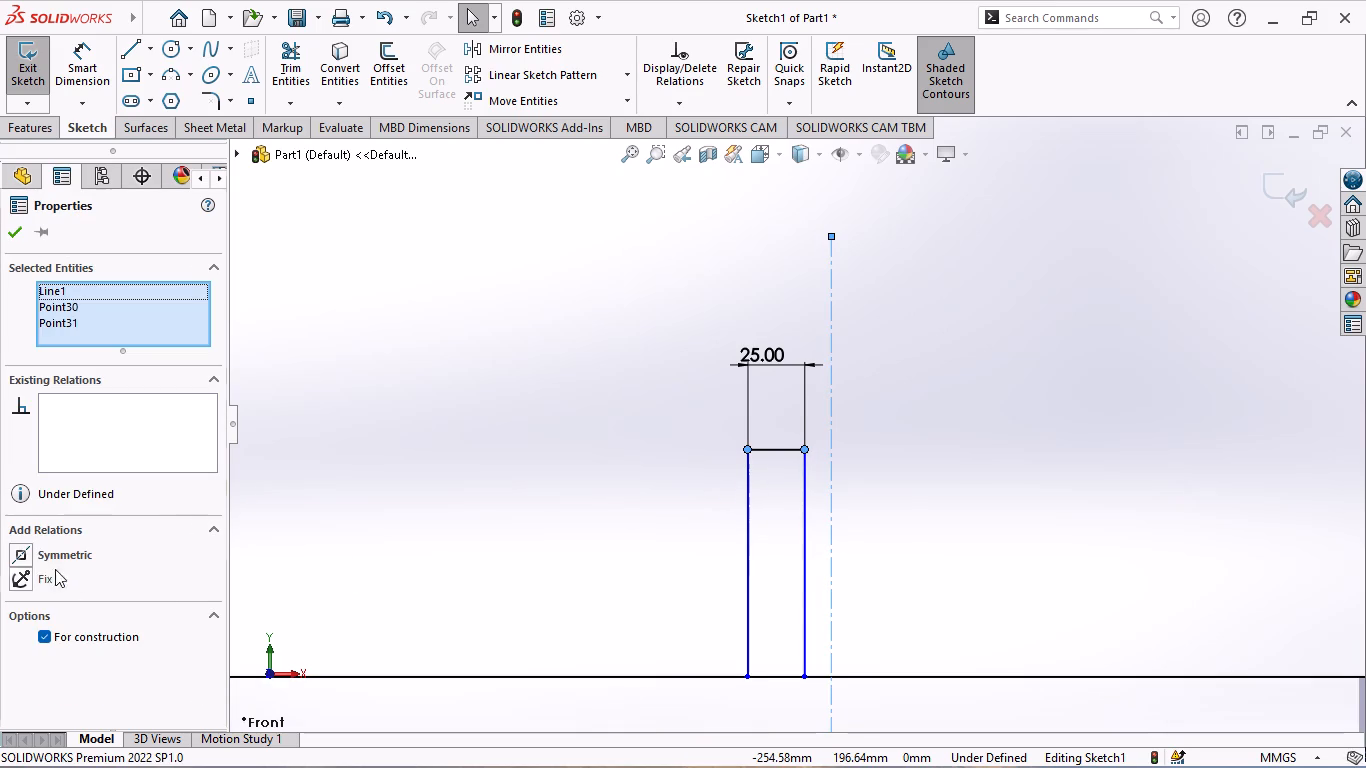
left_click(72, 549)
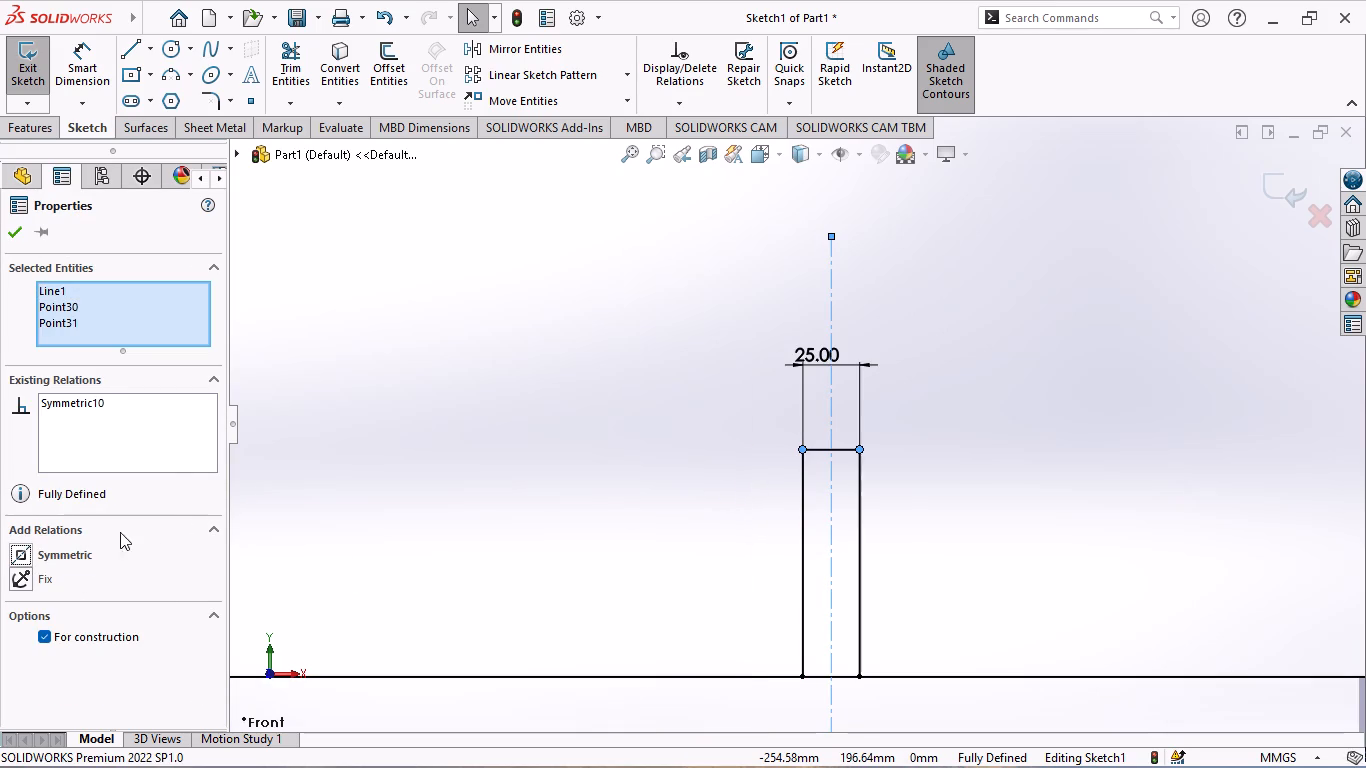
left_click(17, 232)
Examine the whole profile with its three tabs and dimensions.
scroll(671, 379, "up", 2)
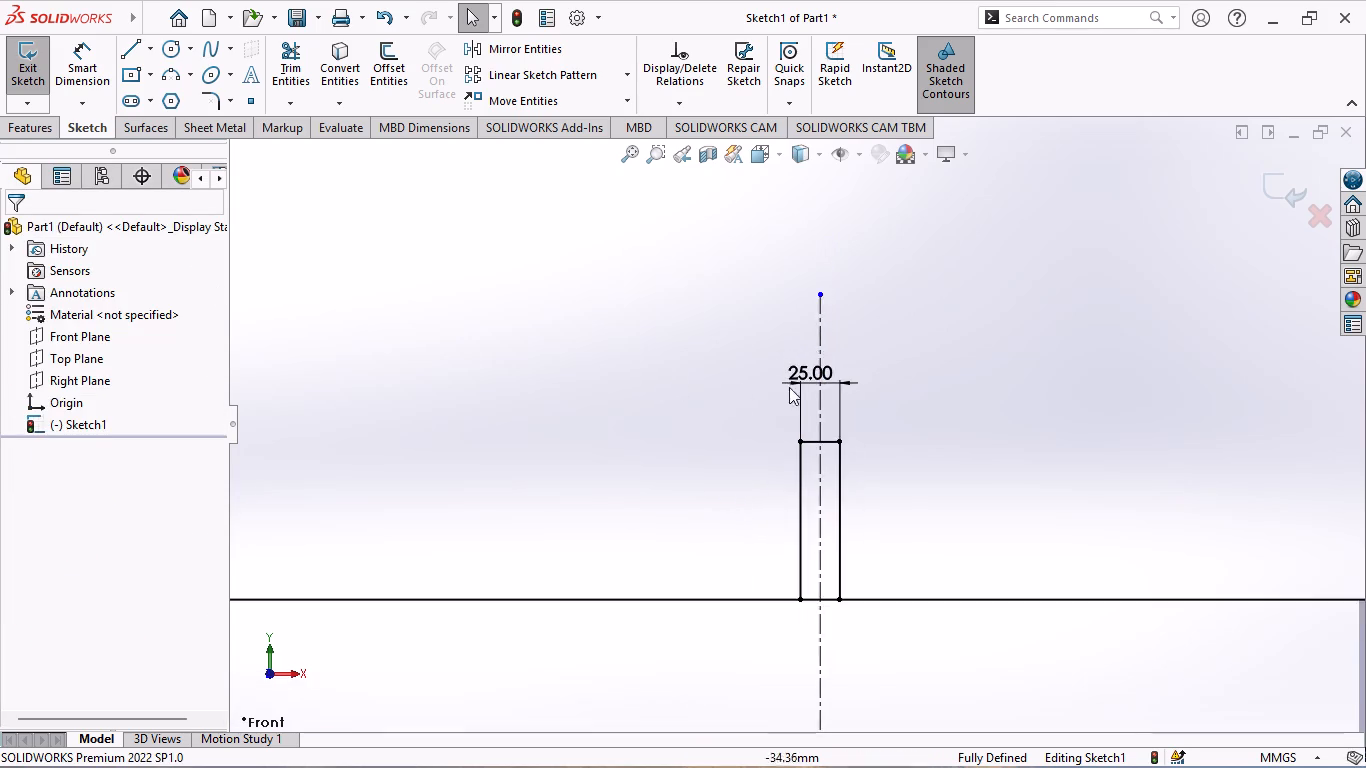
scroll(789, 387, "up", 5)
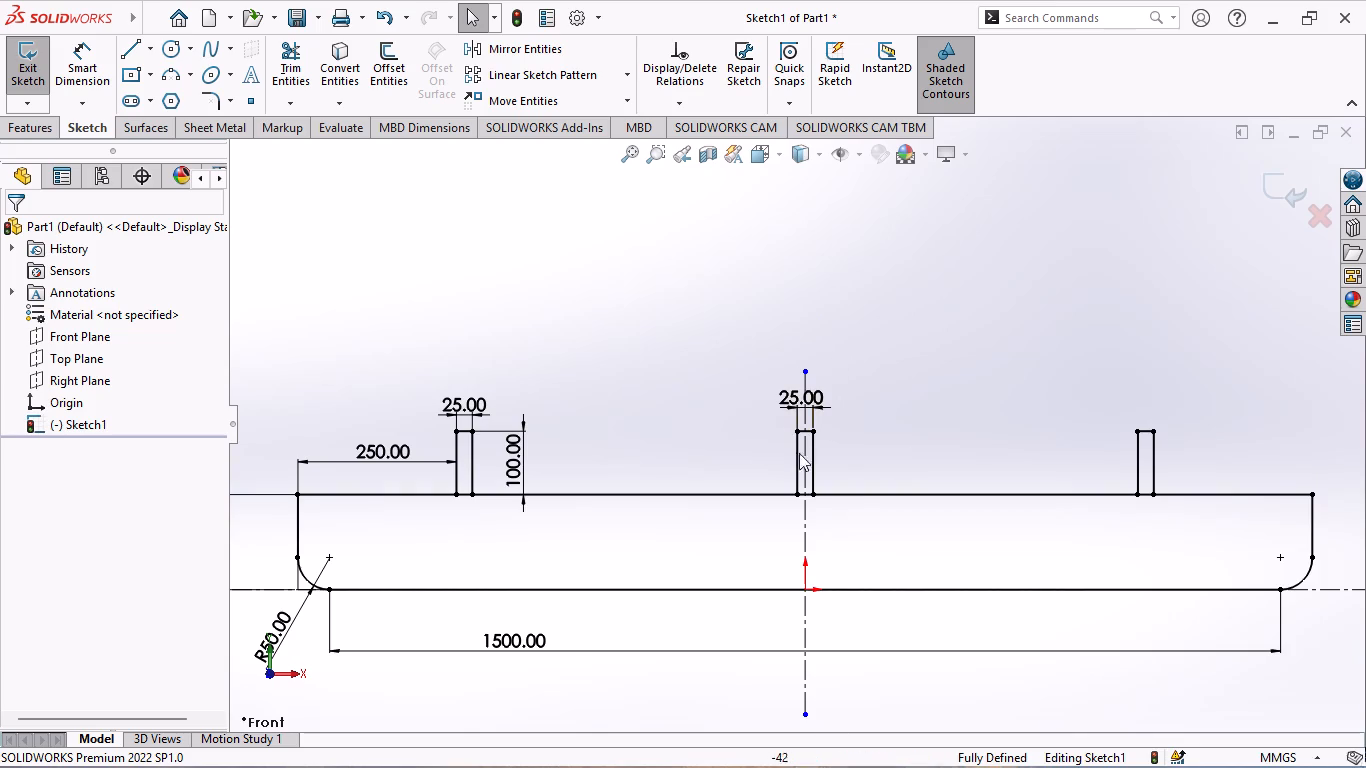
scroll(872, 442, "down", 2)
scroll(891, 440, "up", 2)
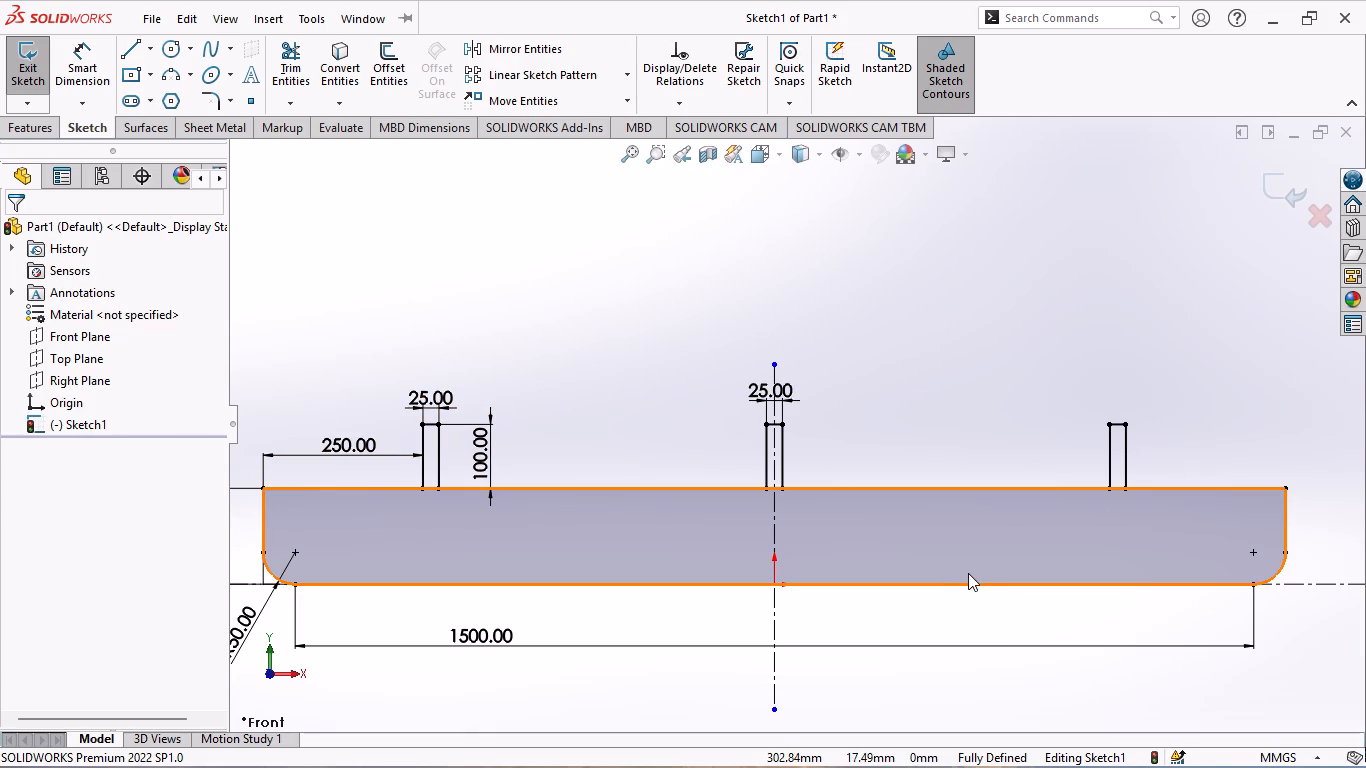
scroll(951, 545, "up", 1)
scroll(858, 474, "down", 1)
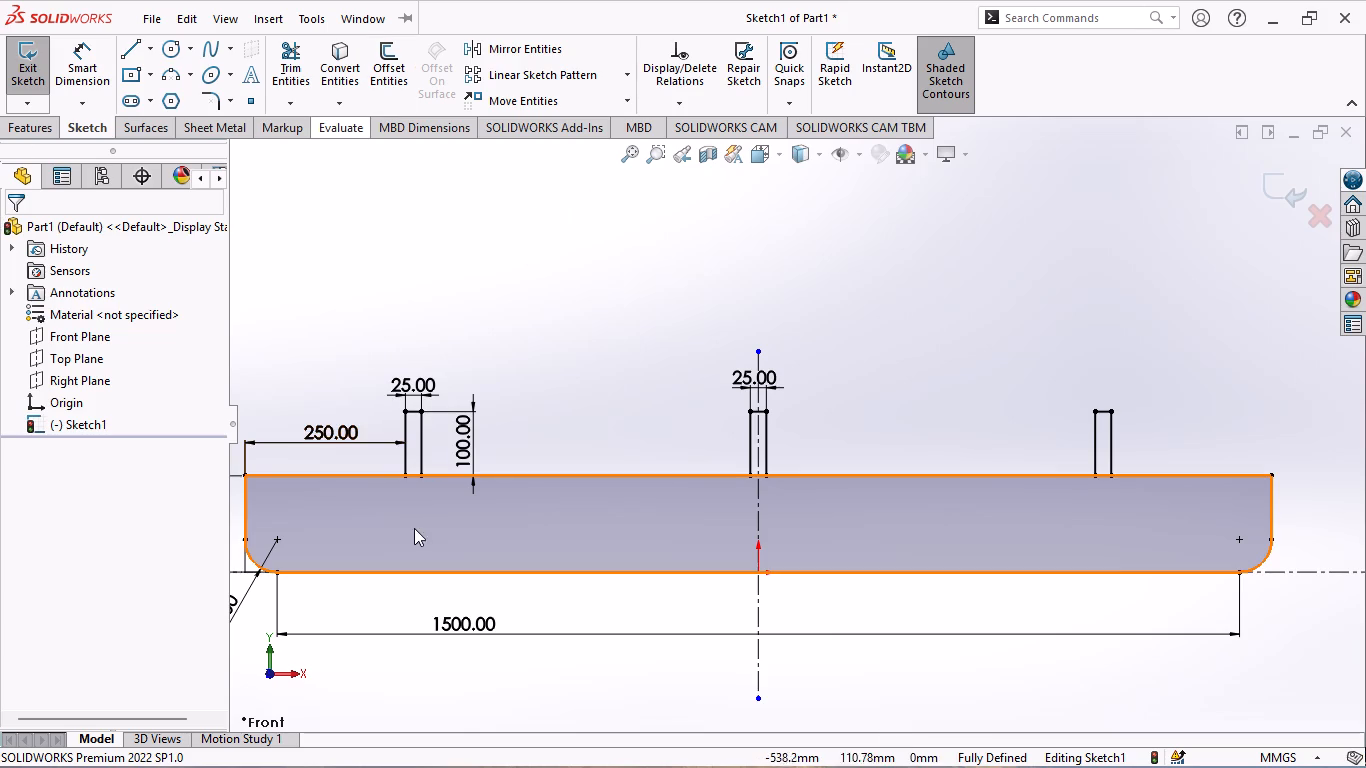
scroll(452, 522, "up", 1)
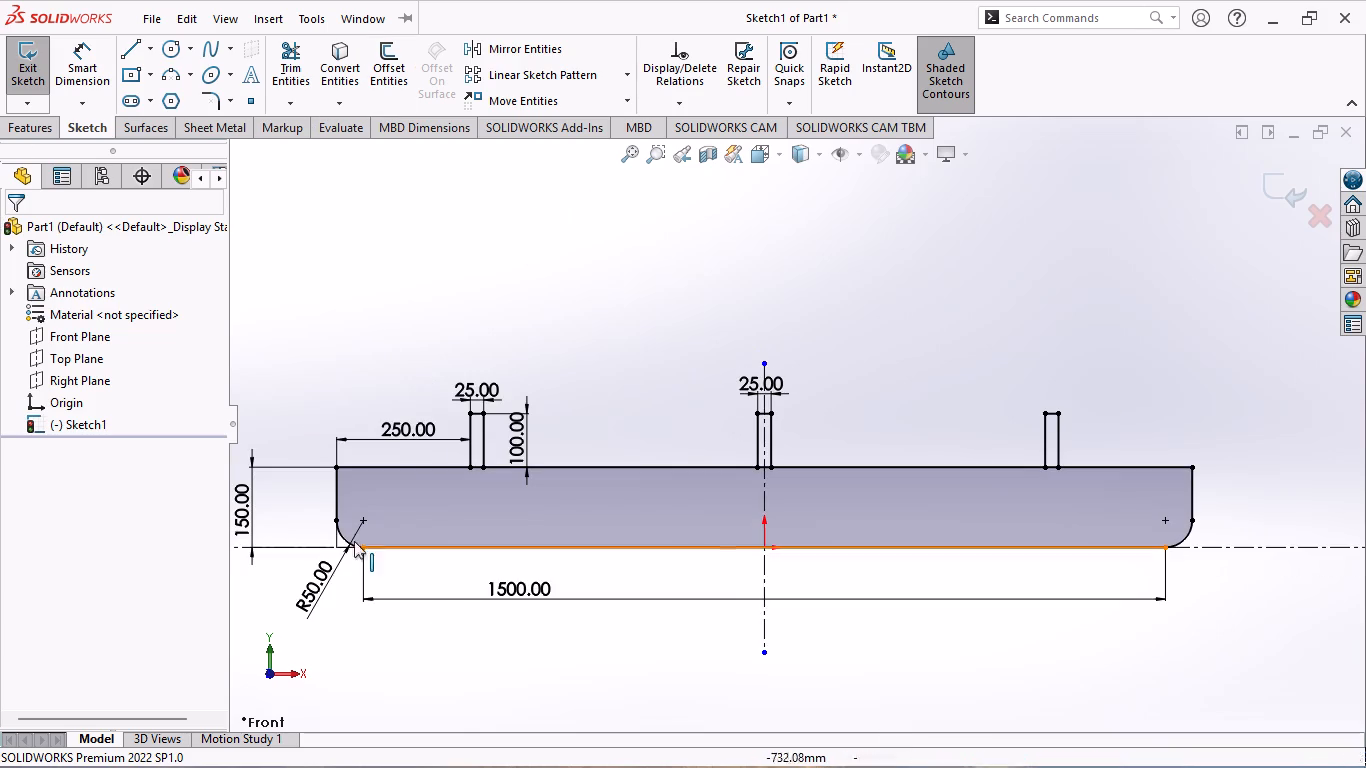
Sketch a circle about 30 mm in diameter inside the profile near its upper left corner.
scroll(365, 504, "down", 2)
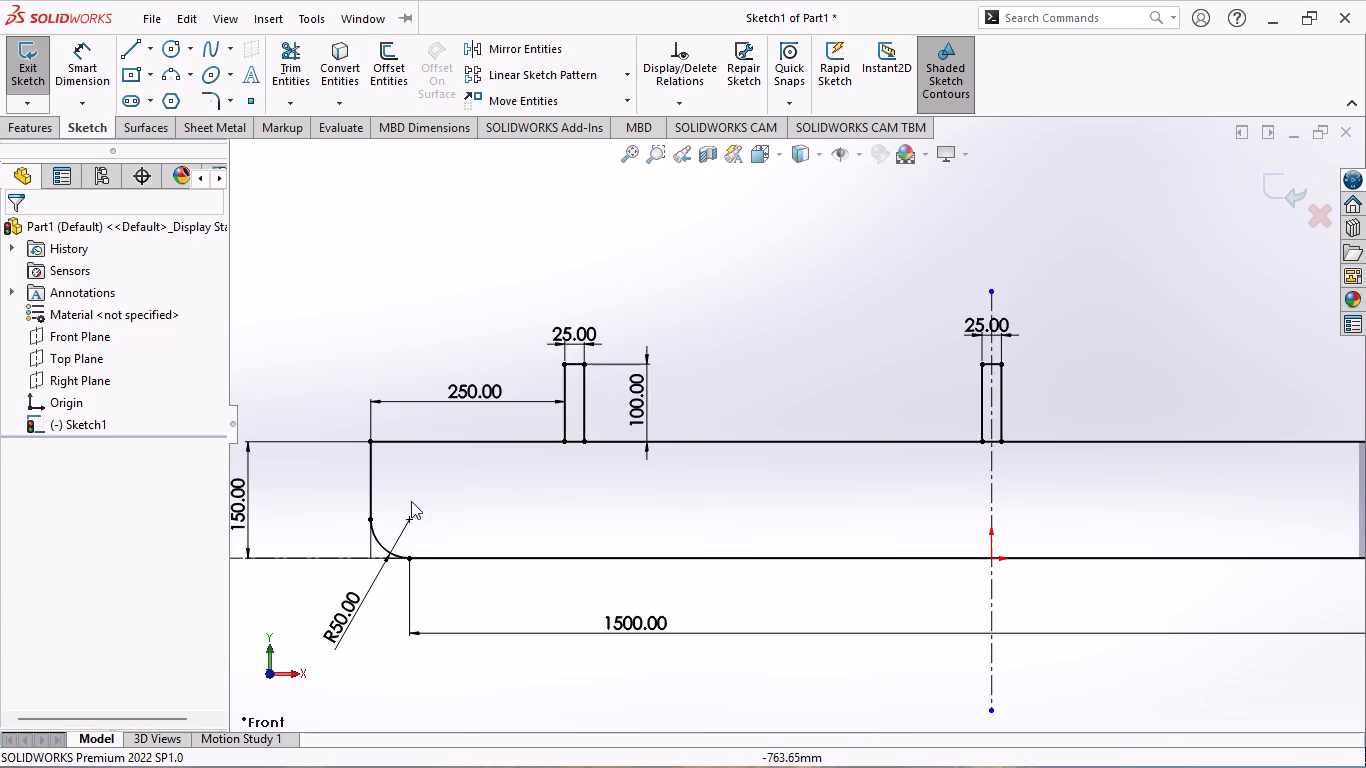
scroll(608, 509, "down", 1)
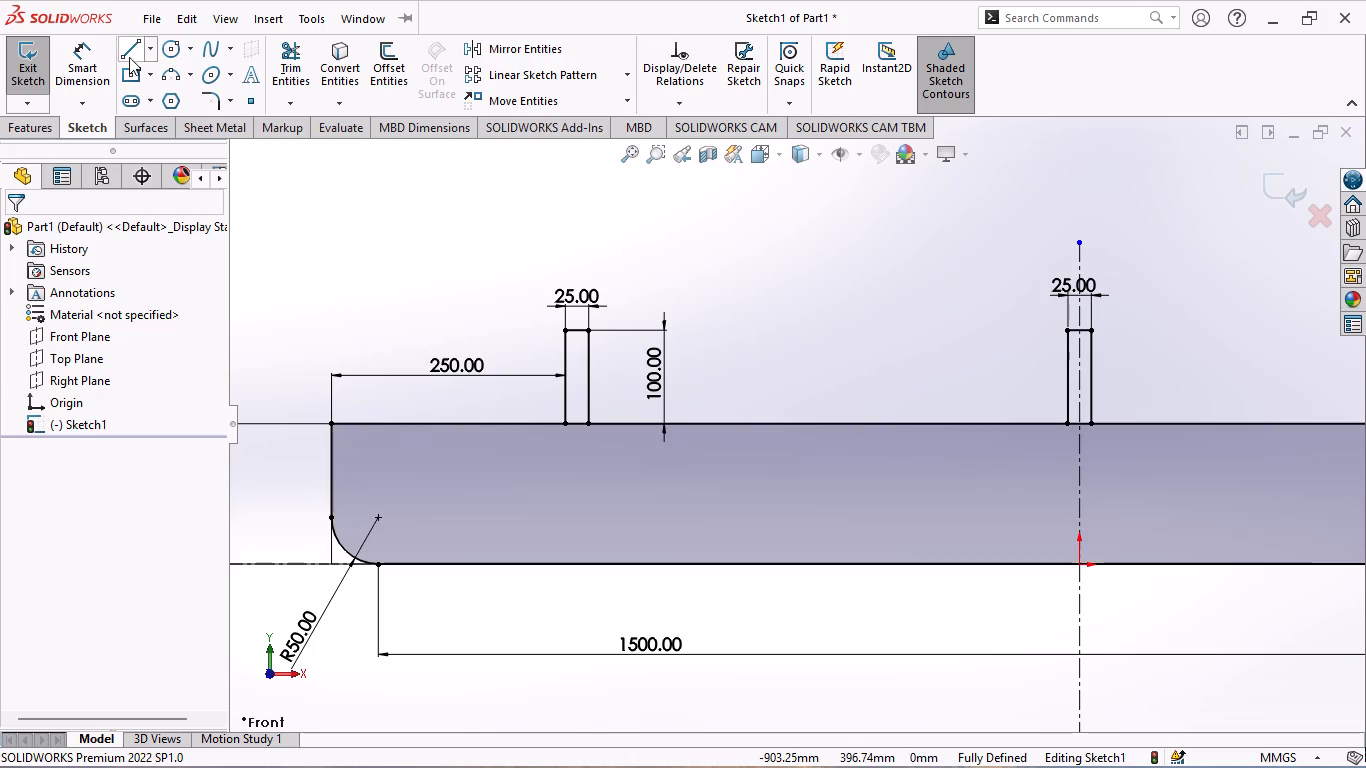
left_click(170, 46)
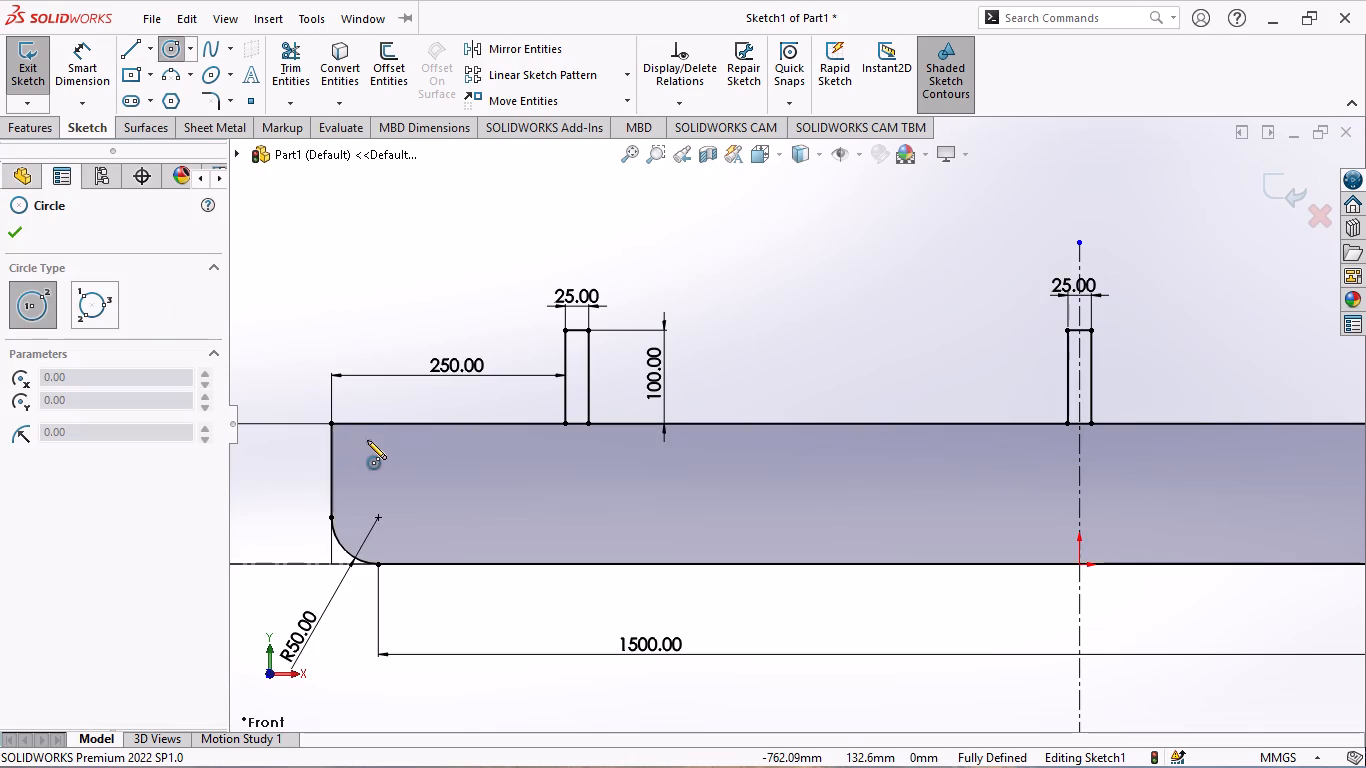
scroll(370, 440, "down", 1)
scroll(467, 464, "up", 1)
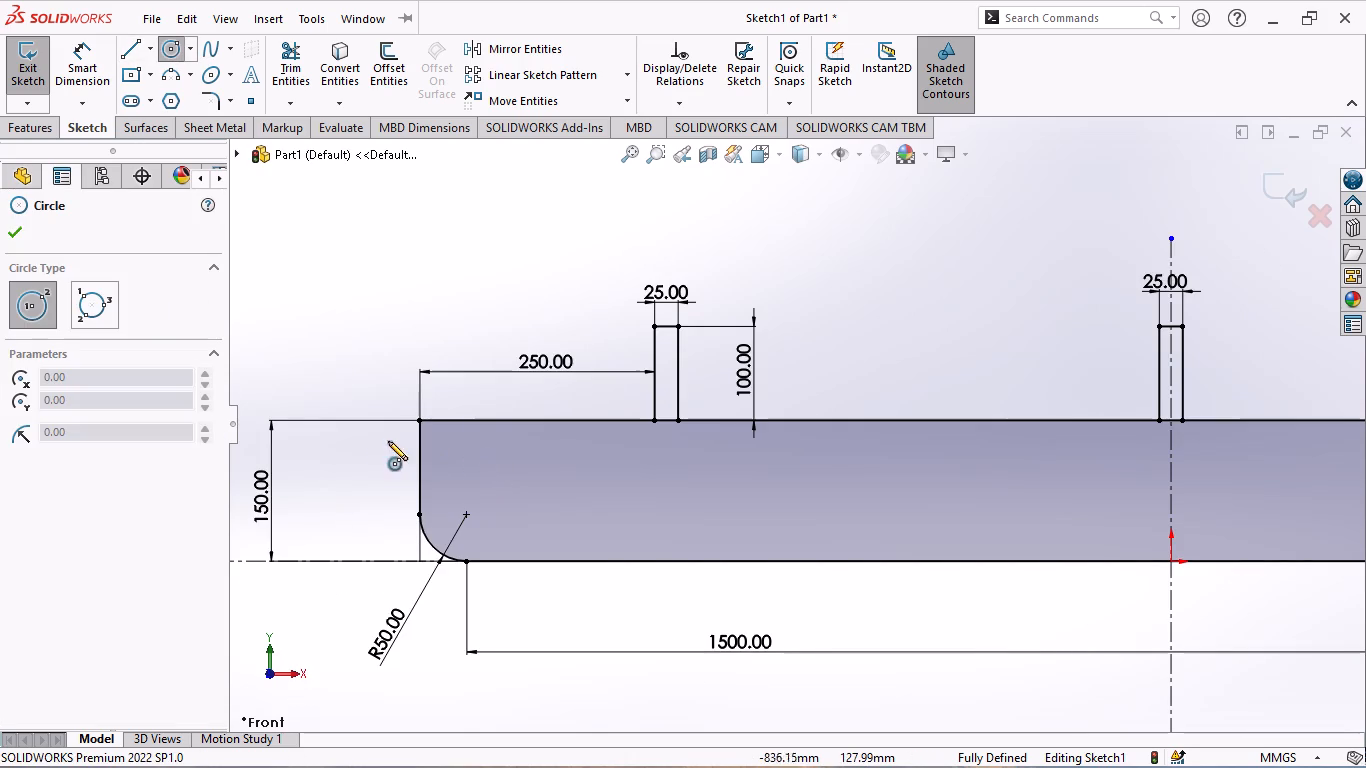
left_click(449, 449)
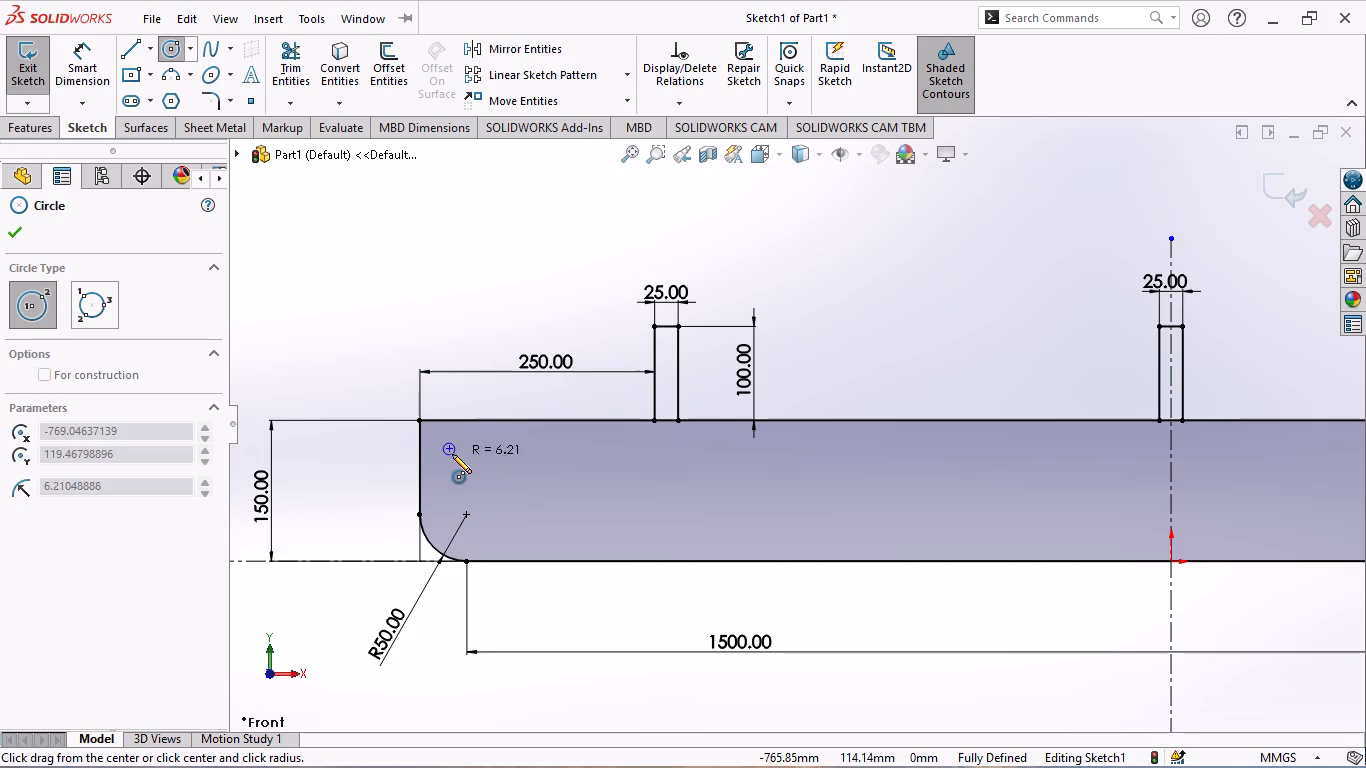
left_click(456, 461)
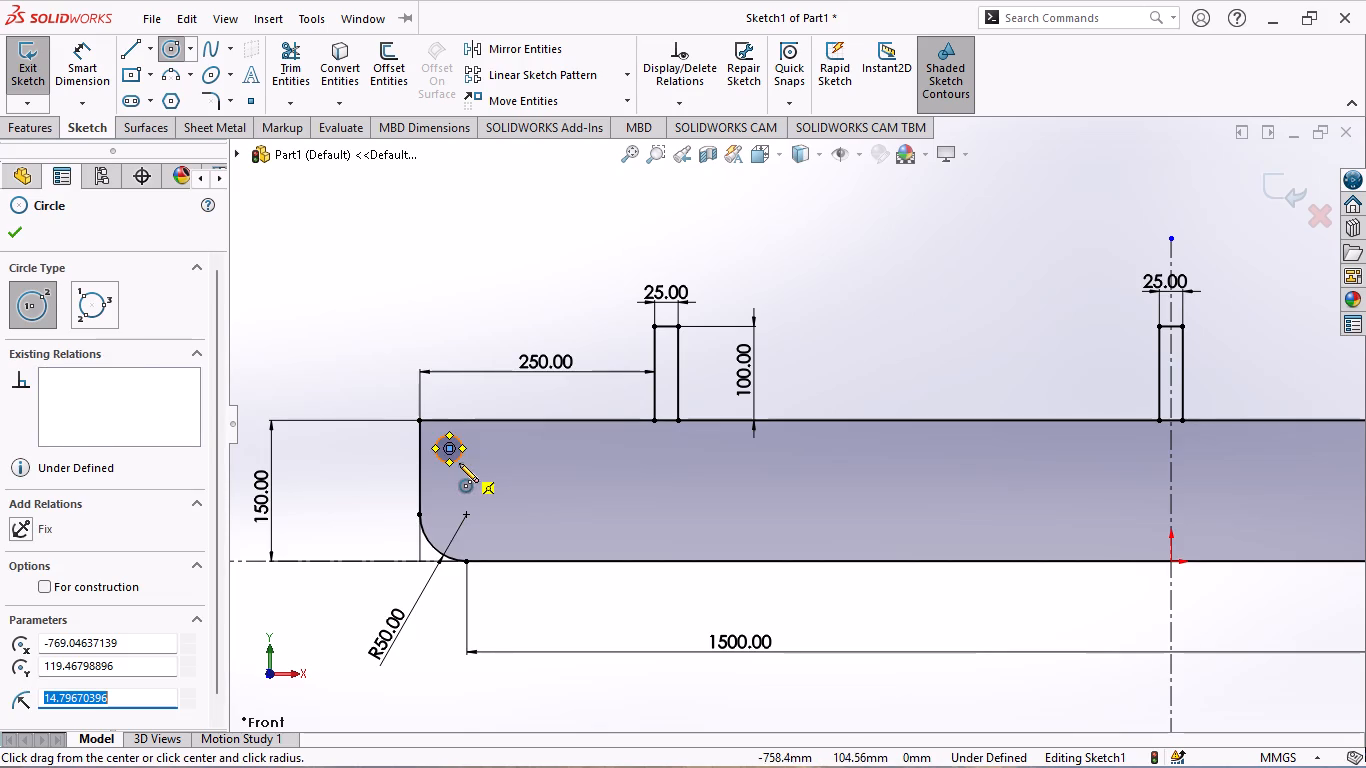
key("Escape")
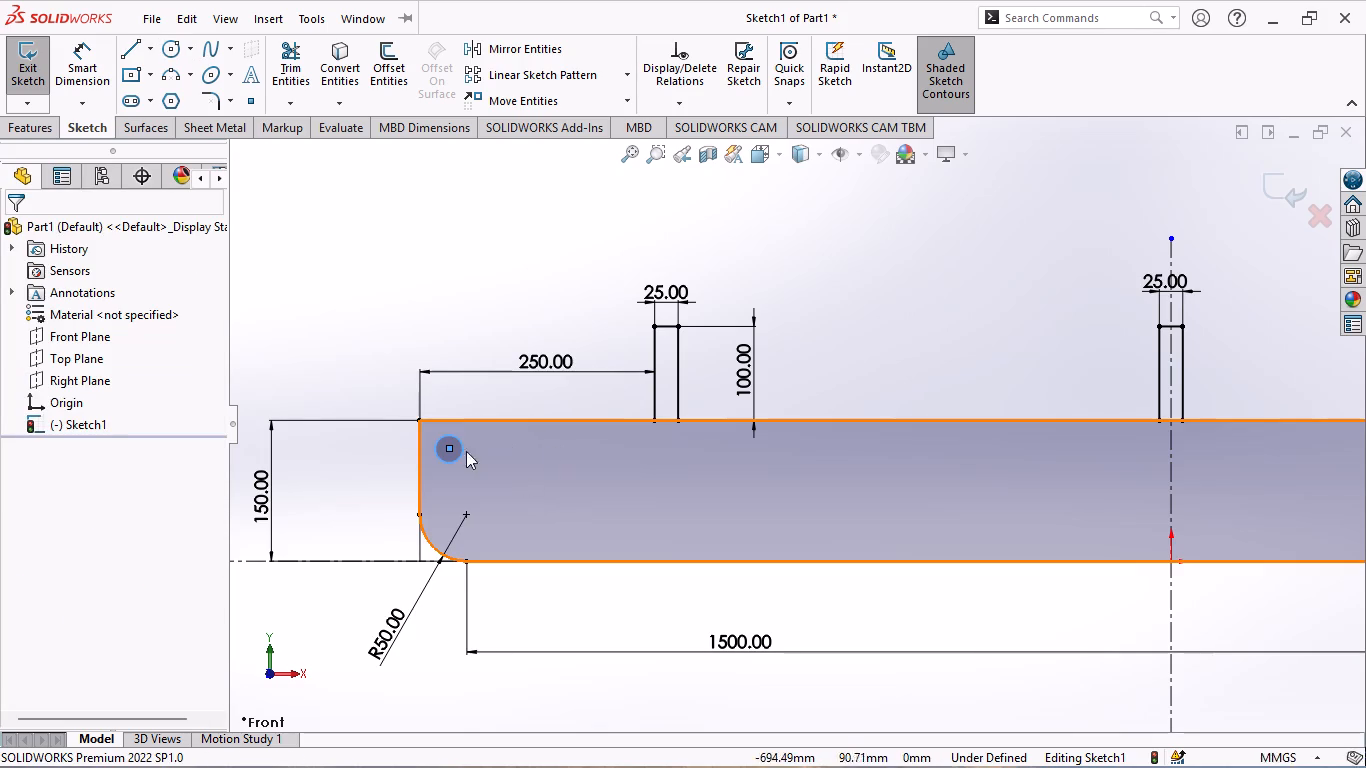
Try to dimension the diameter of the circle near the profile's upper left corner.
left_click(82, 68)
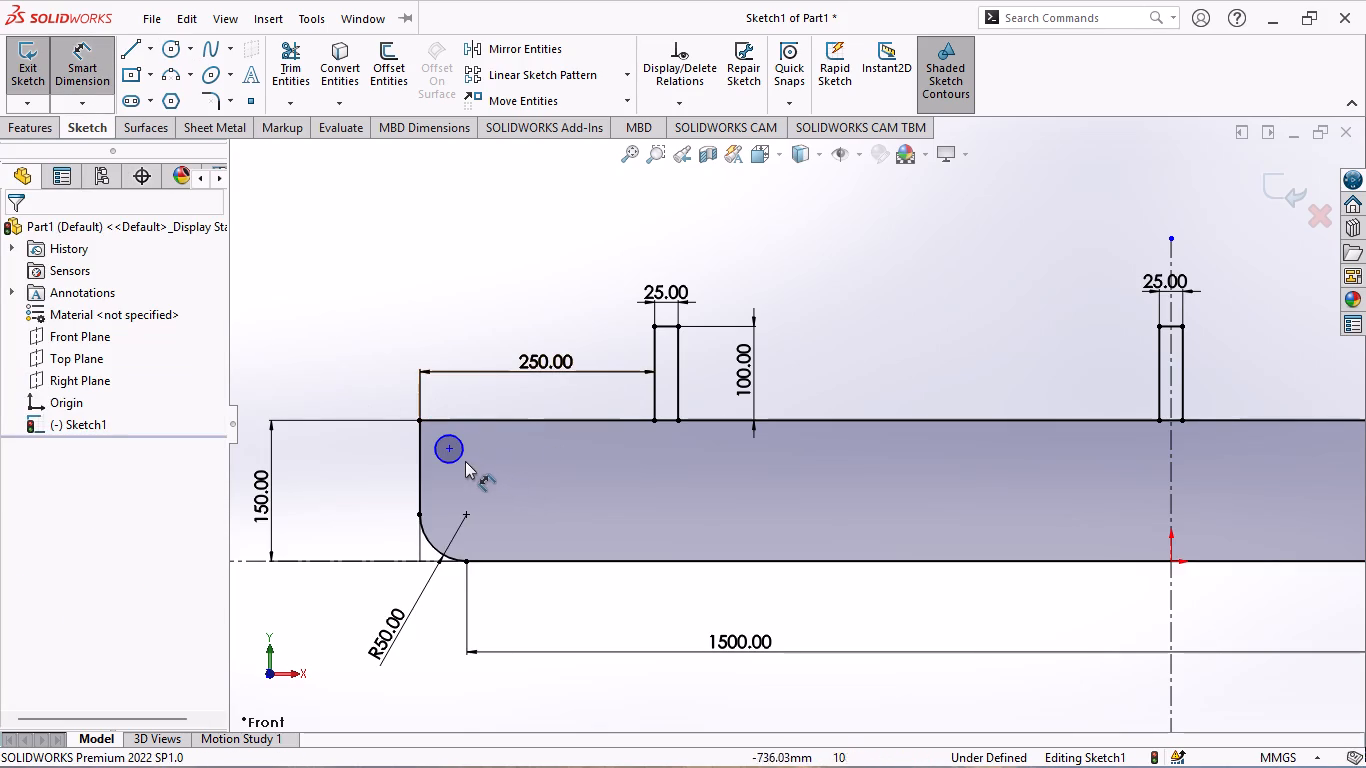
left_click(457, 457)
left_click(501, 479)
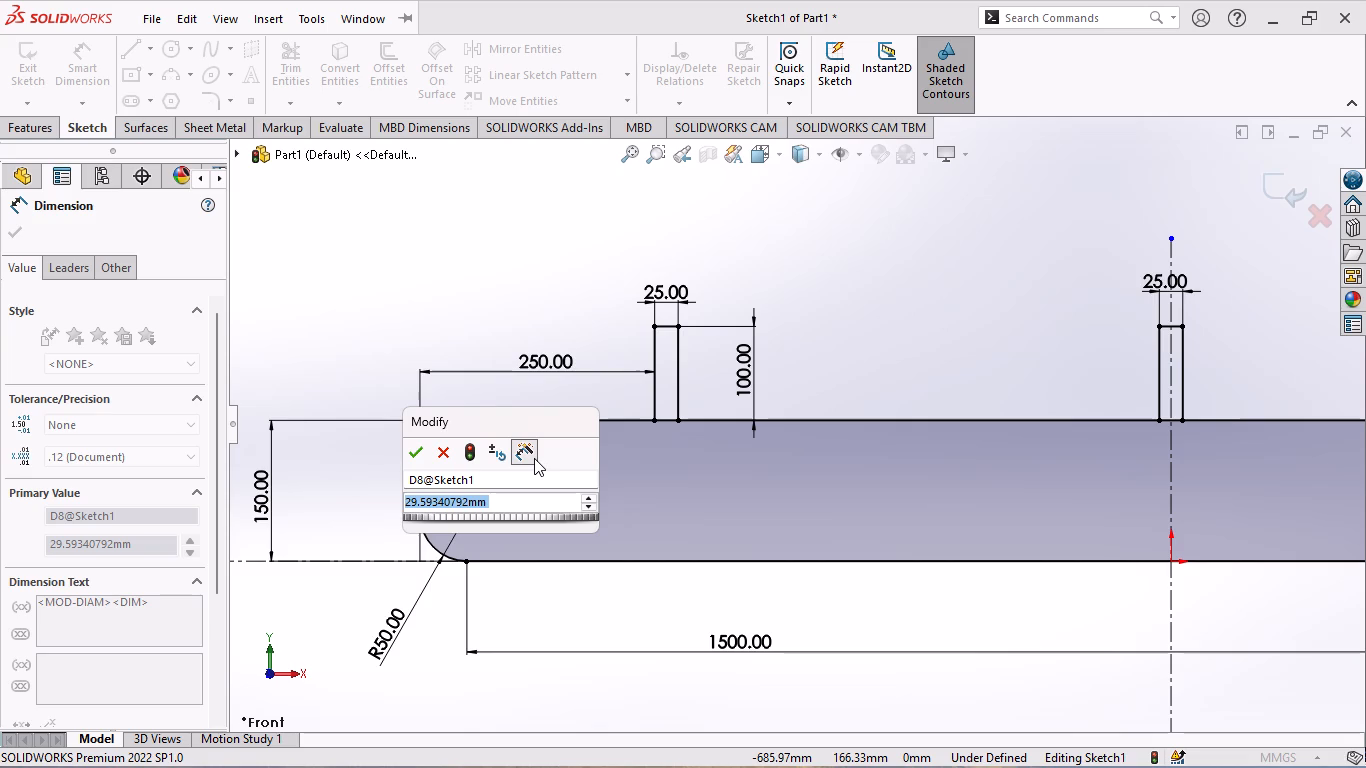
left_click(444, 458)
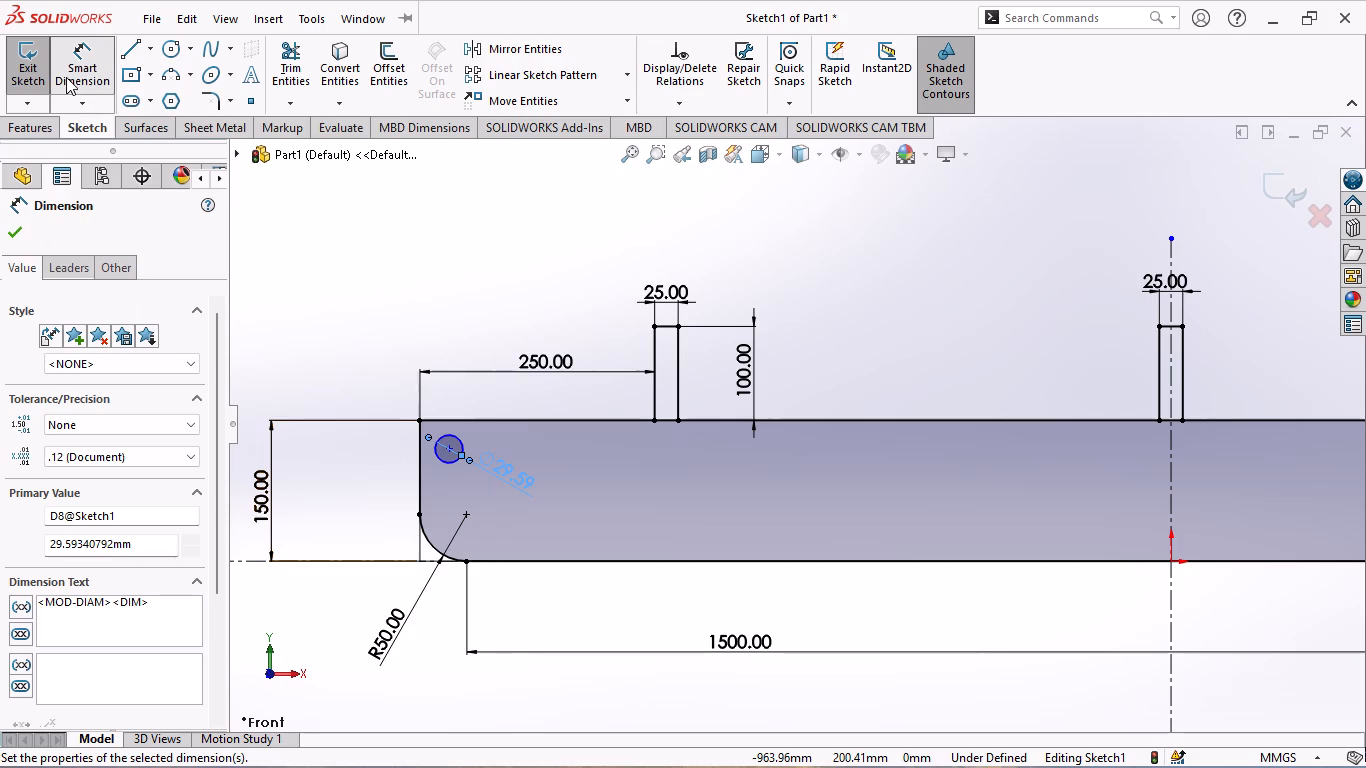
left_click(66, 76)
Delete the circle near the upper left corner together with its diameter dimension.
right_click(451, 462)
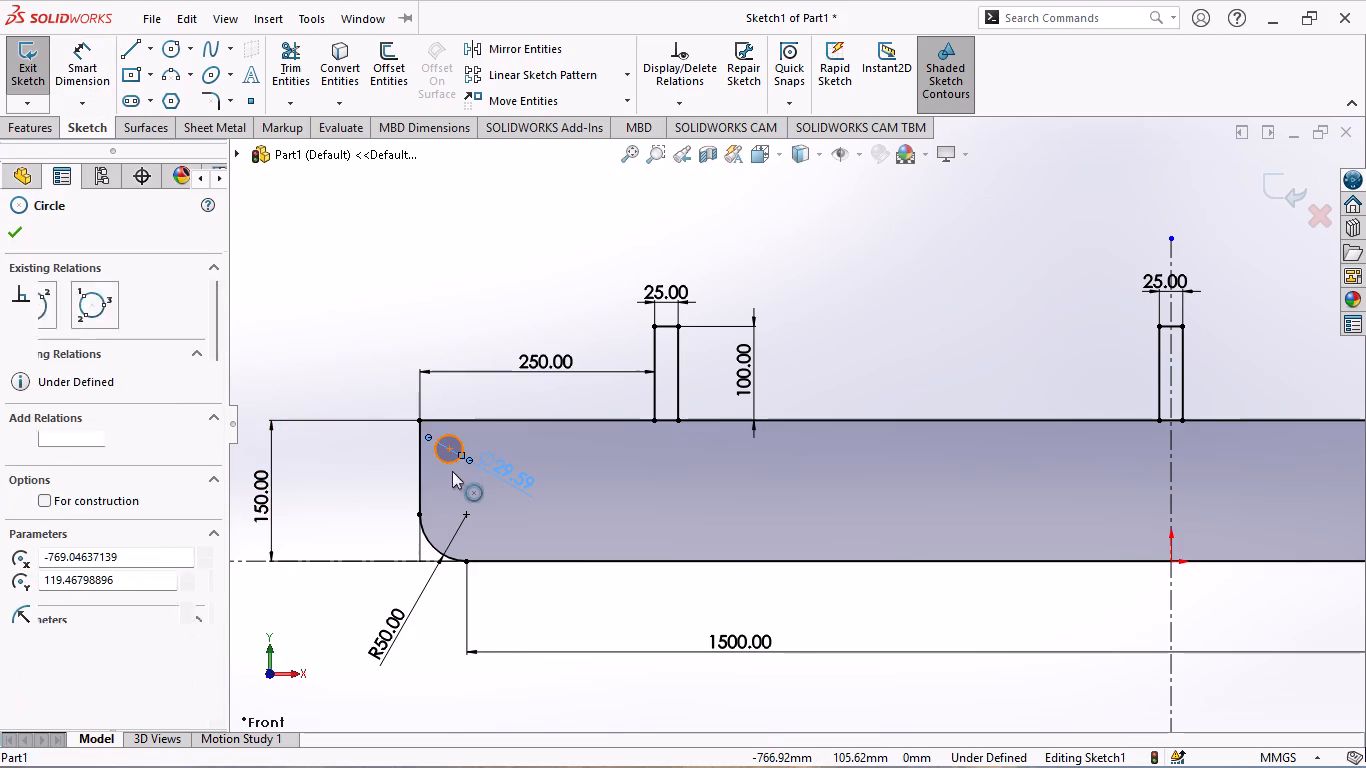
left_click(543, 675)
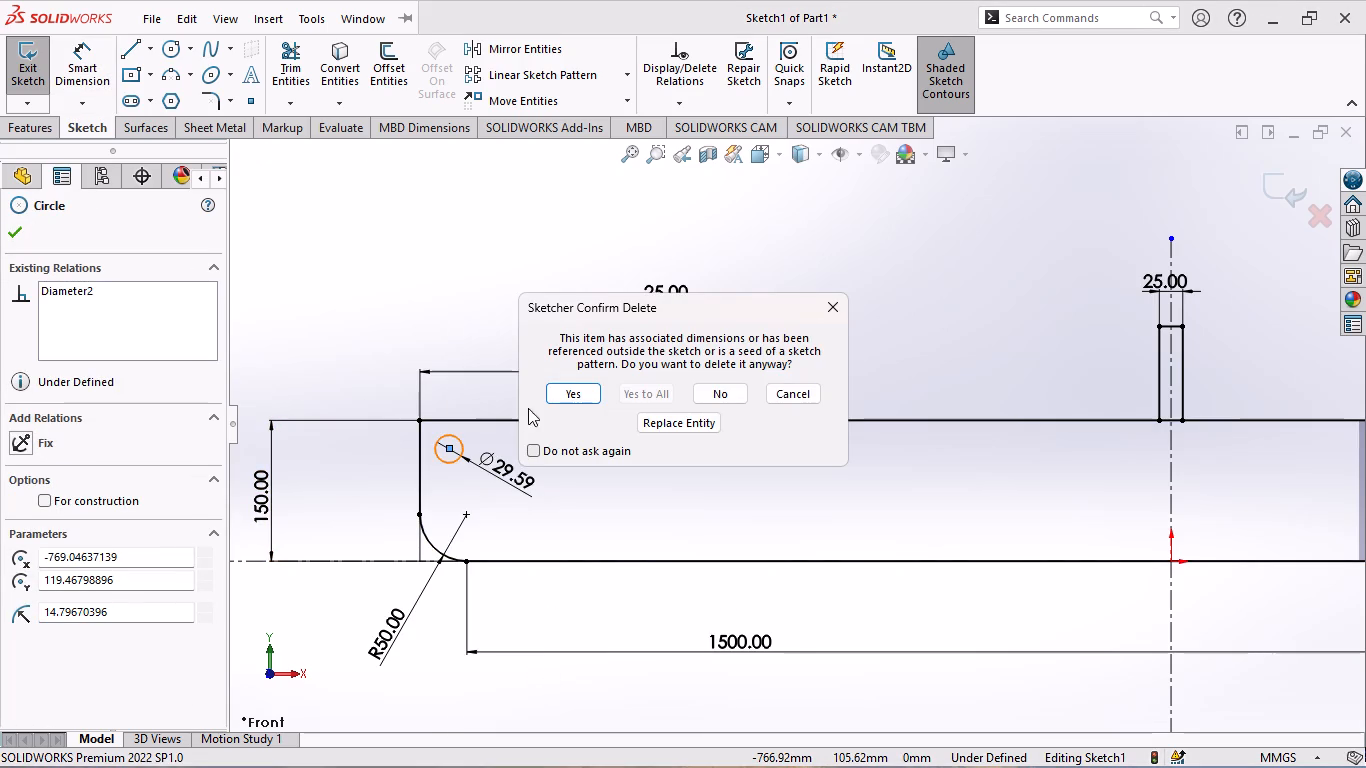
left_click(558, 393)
Examine the complete profile from end to end, including the tabs, rounded bottom corners and dimensions.
scroll(535, 510, "up", 2)
scroll(767, 501, "up", 2)
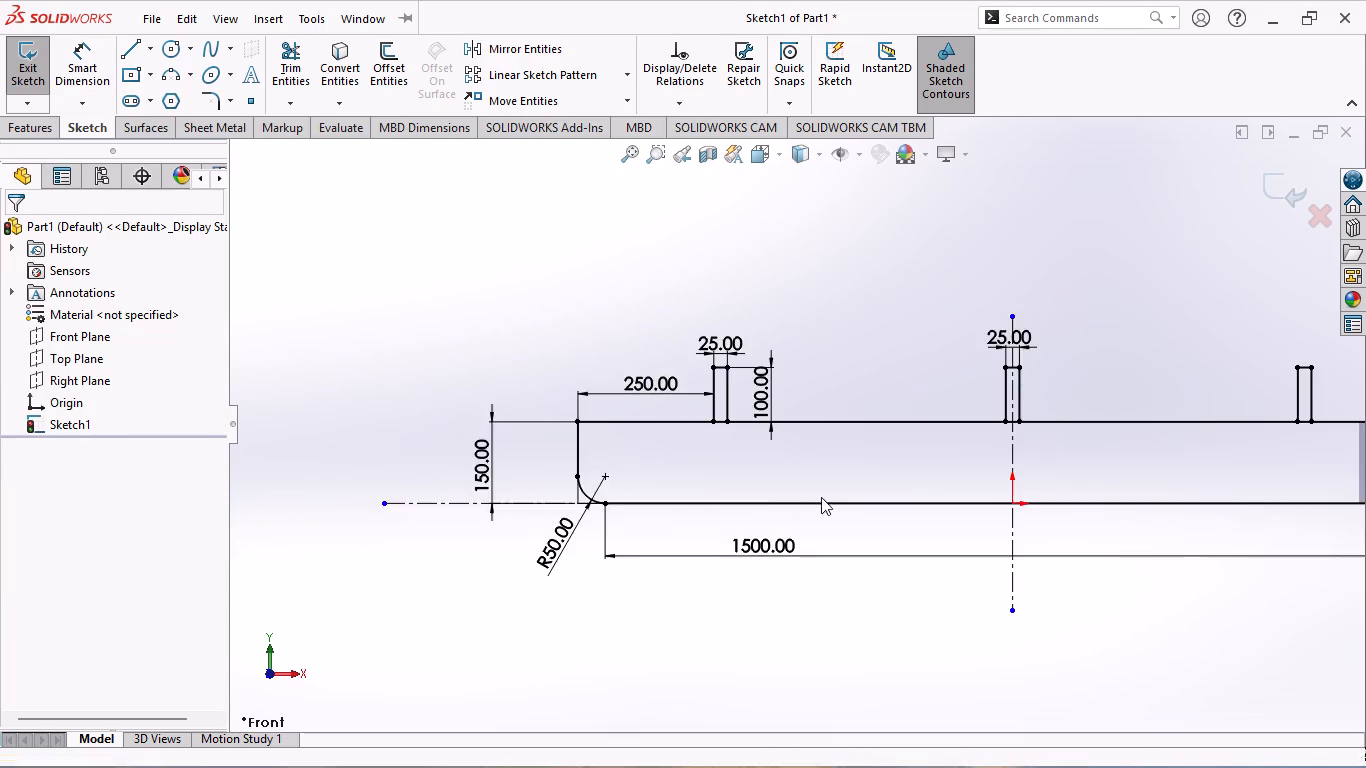
scroll(1118, 481, "down", 2)
scroll(1144, 475, "up", 1)
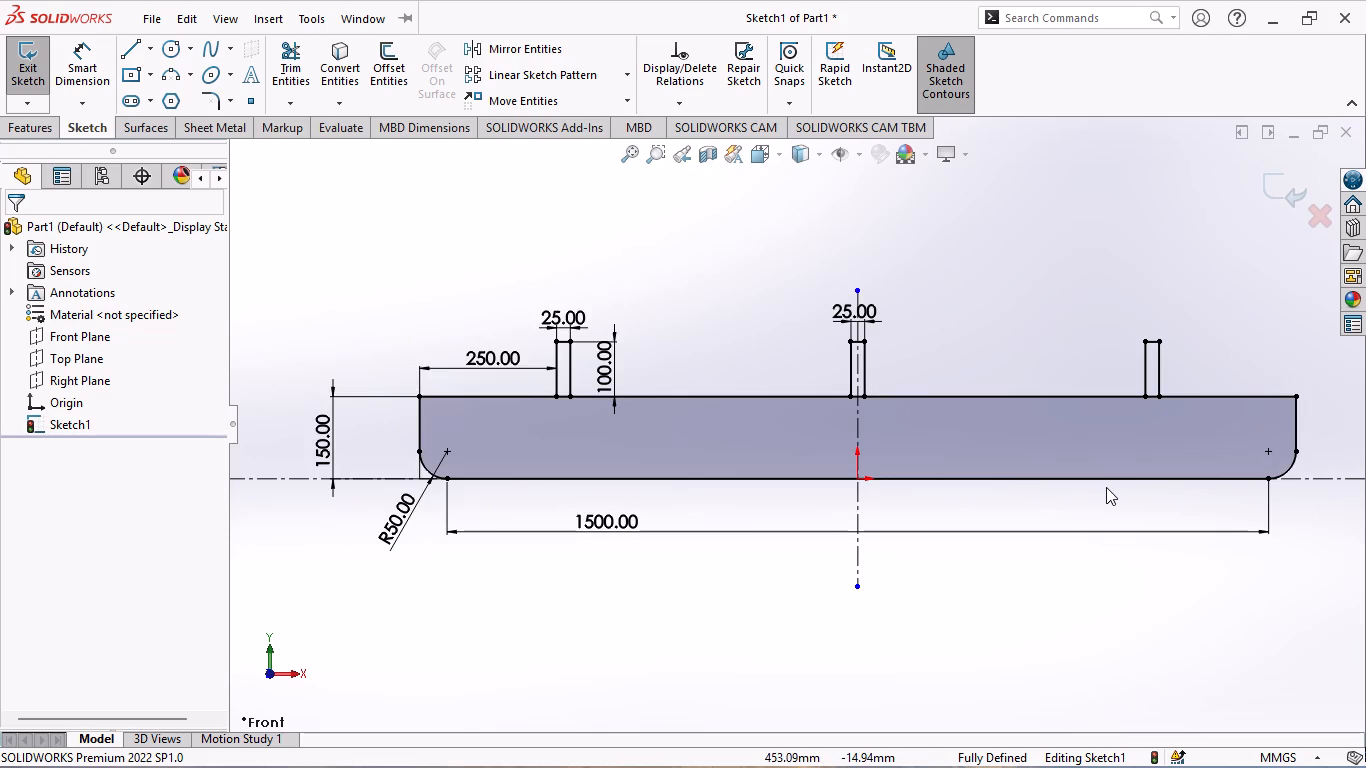
scroll(1105, 487, "up", 1)
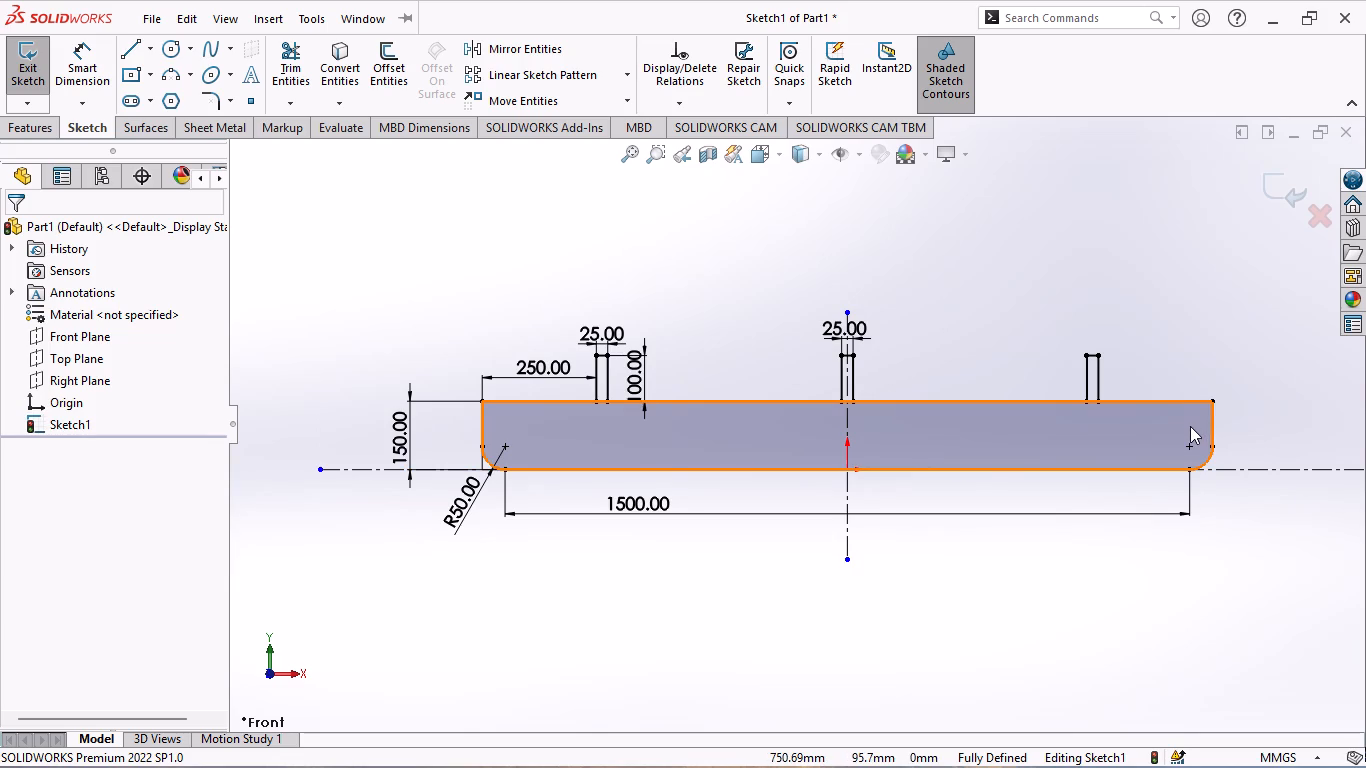
scroll(1190, 426, "up", 1)
scroll(1121, 408, "down", 1)
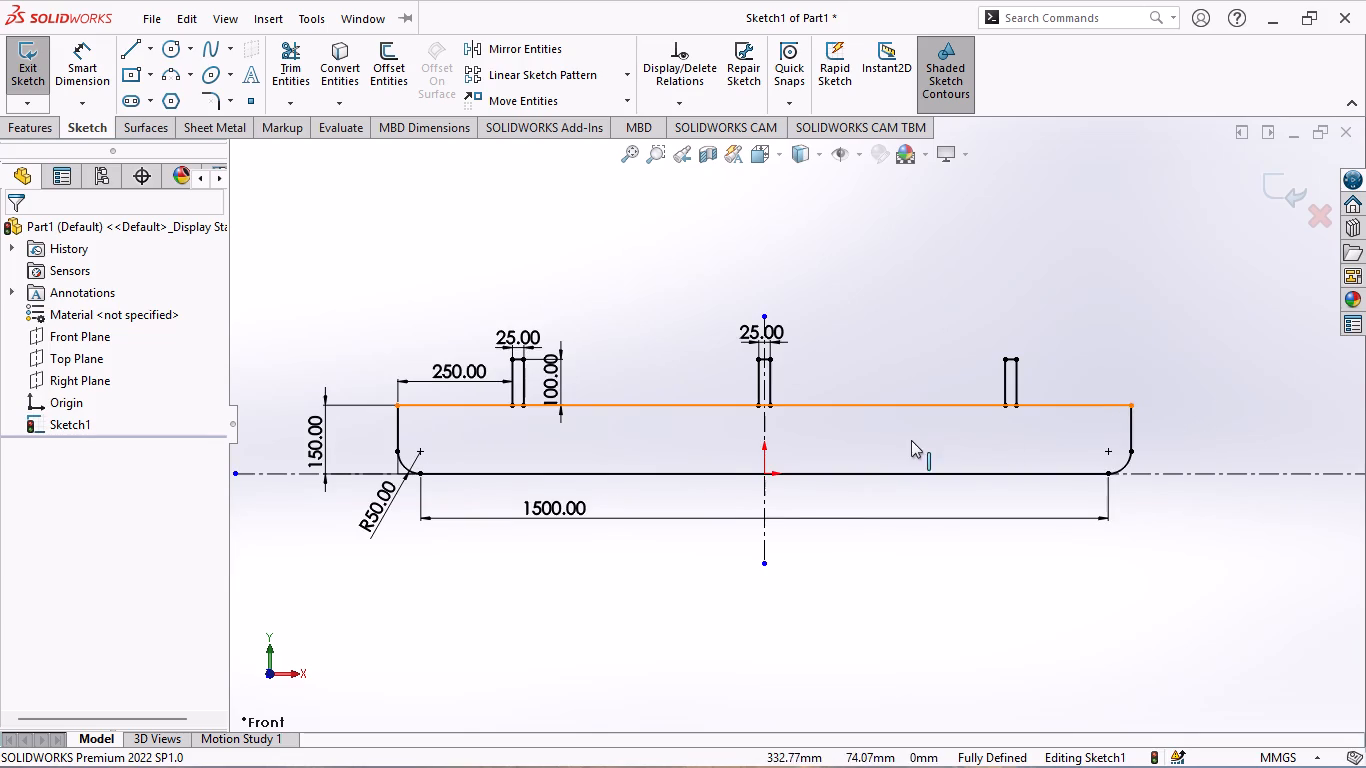
scroll(913, 439, "down", 1)
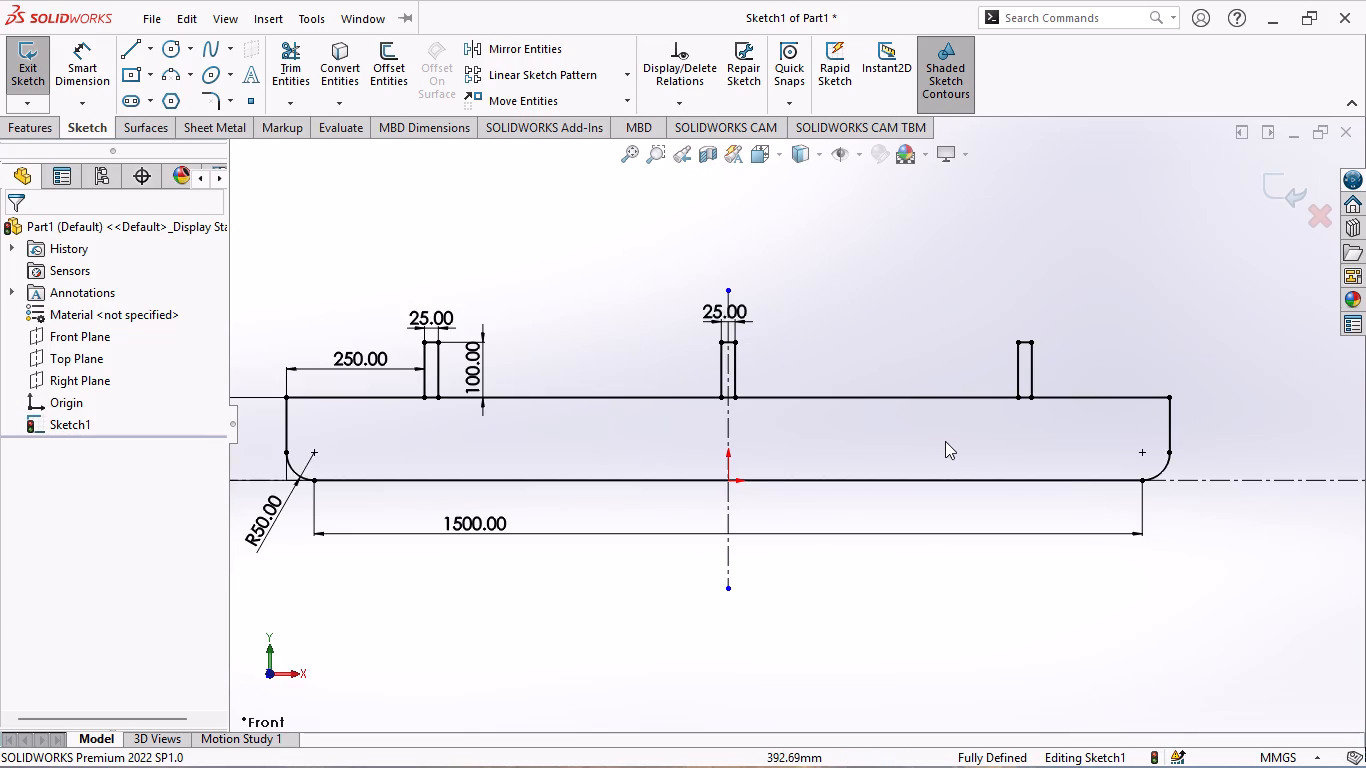
scroll(948, 440, "up", 1)
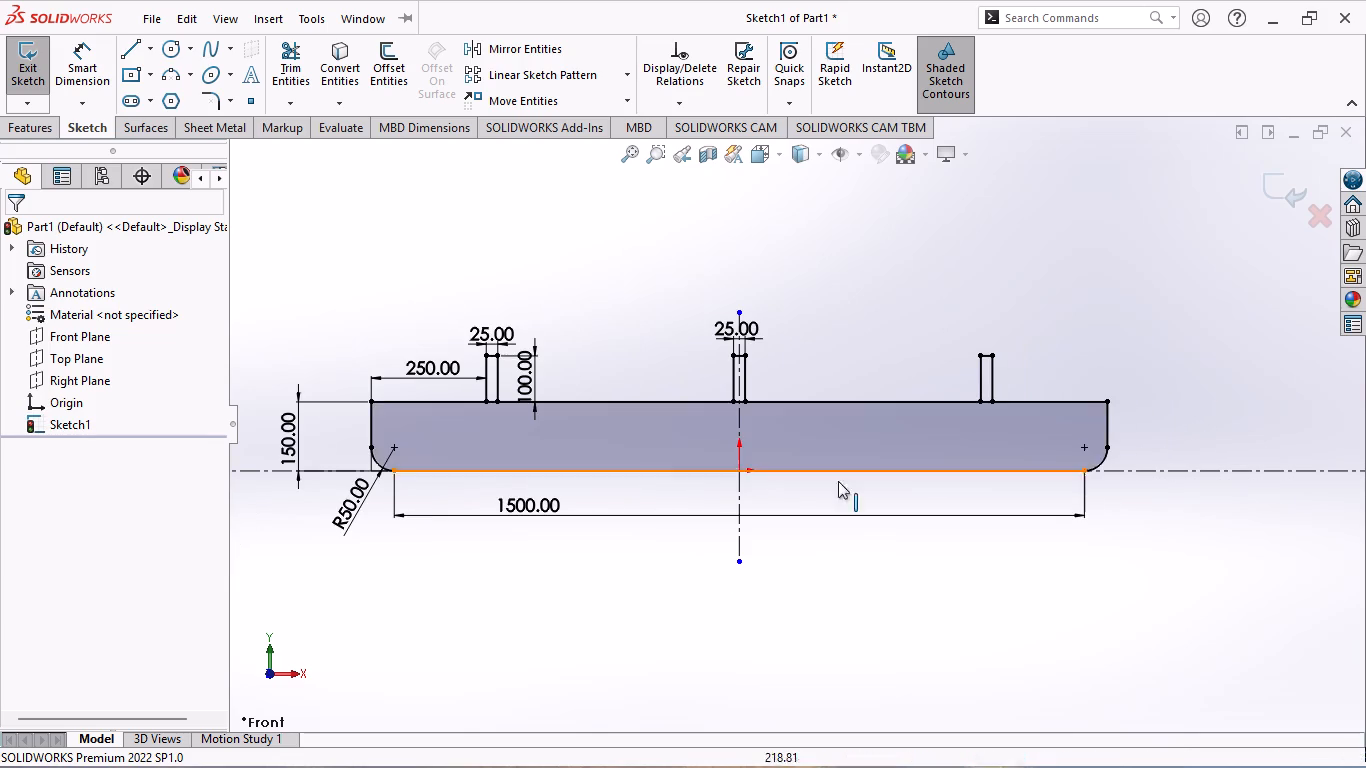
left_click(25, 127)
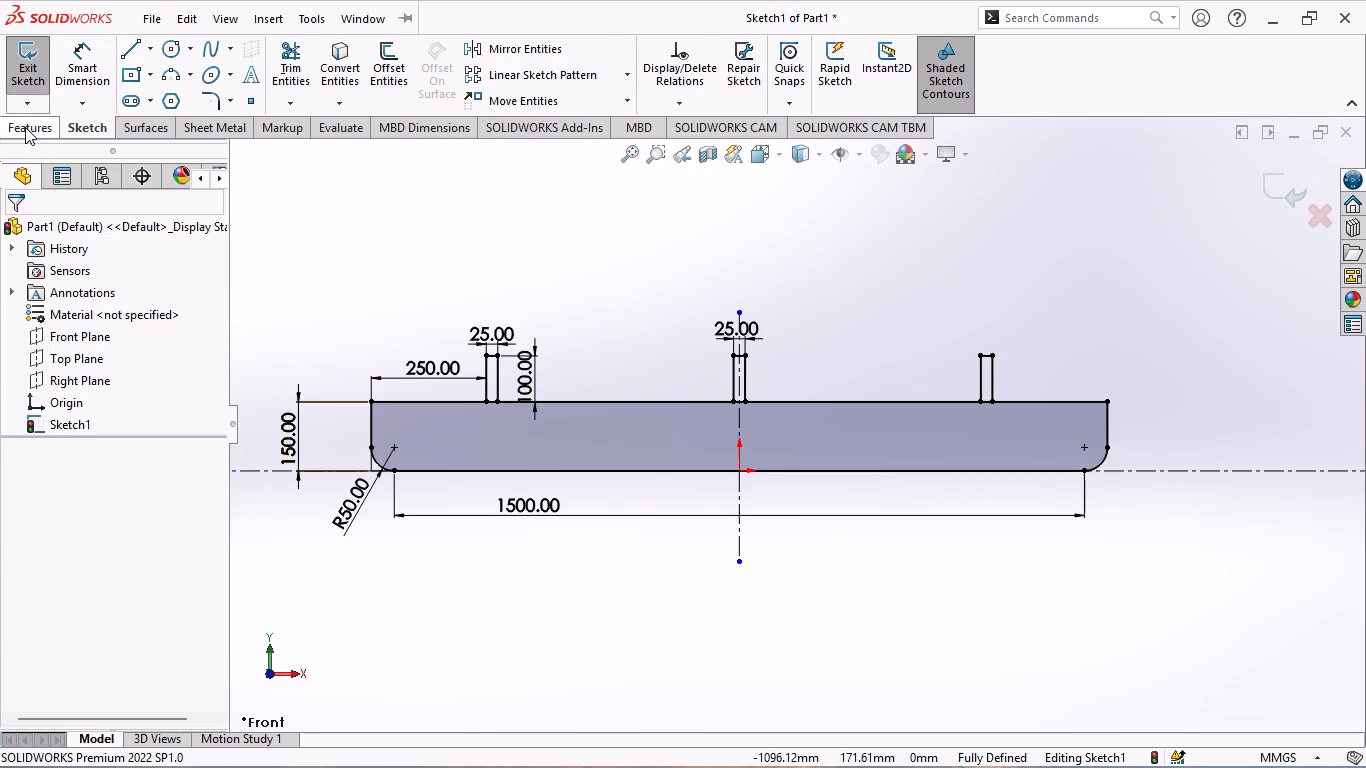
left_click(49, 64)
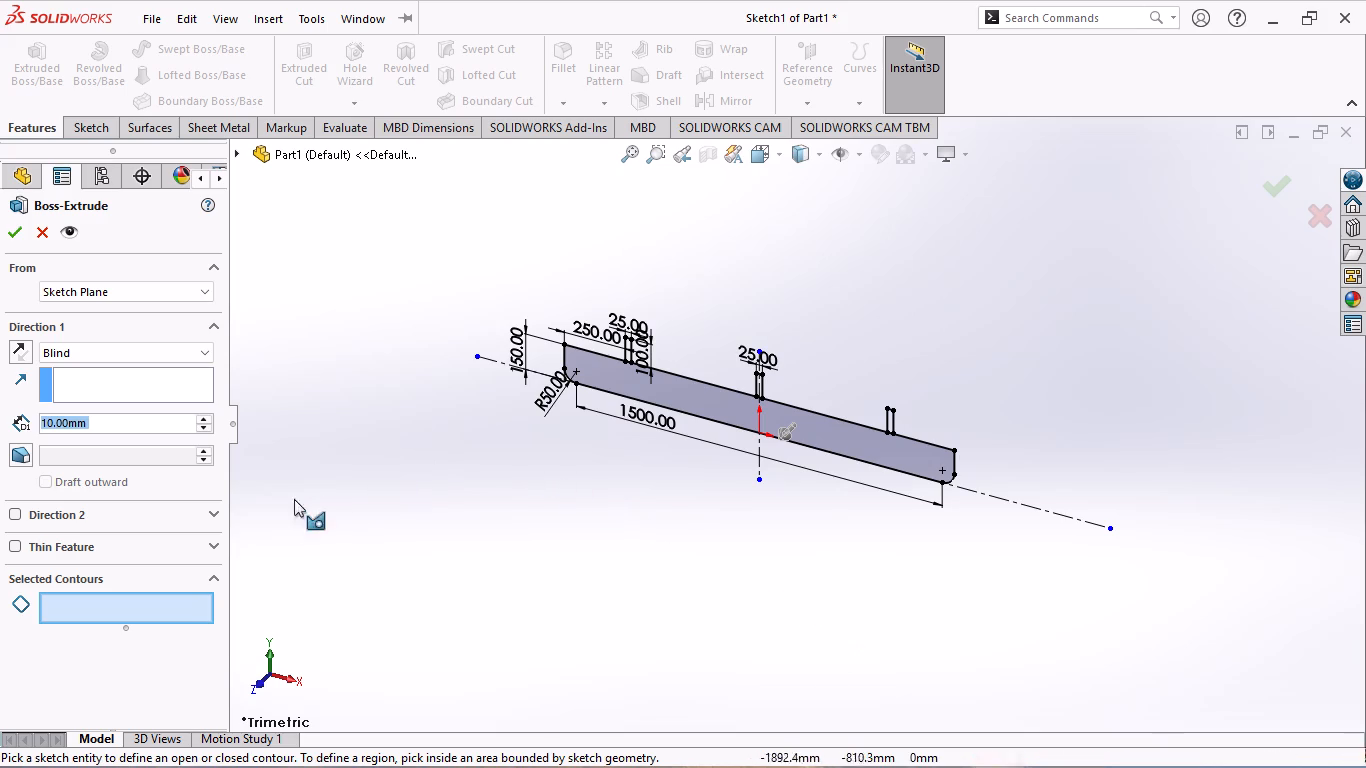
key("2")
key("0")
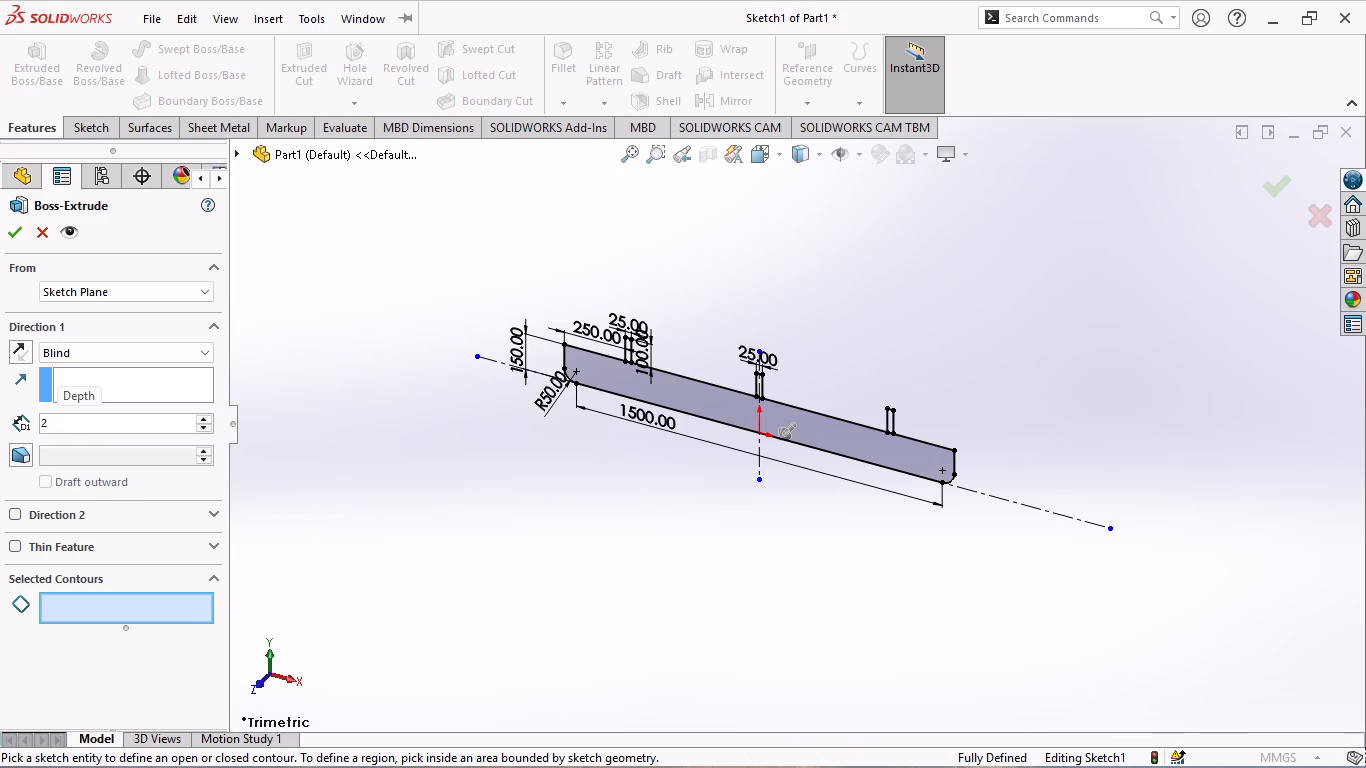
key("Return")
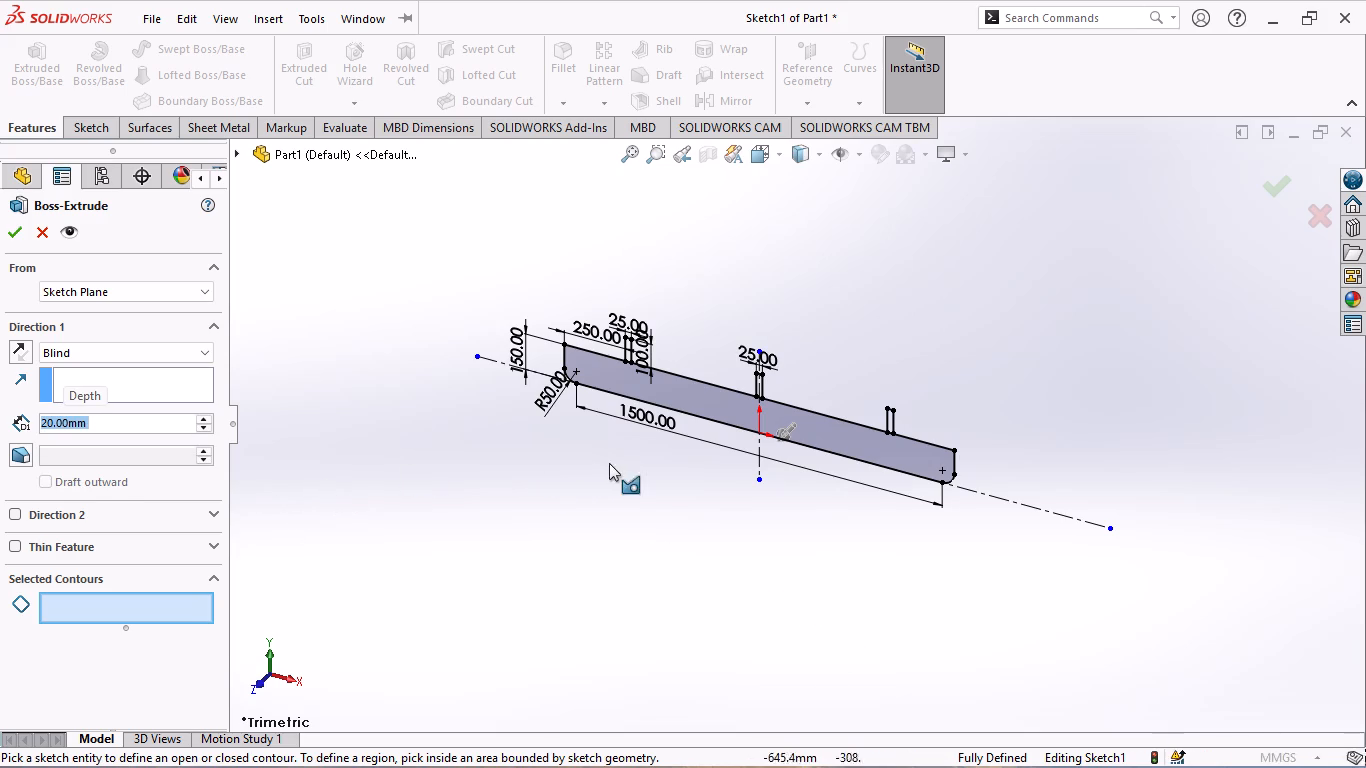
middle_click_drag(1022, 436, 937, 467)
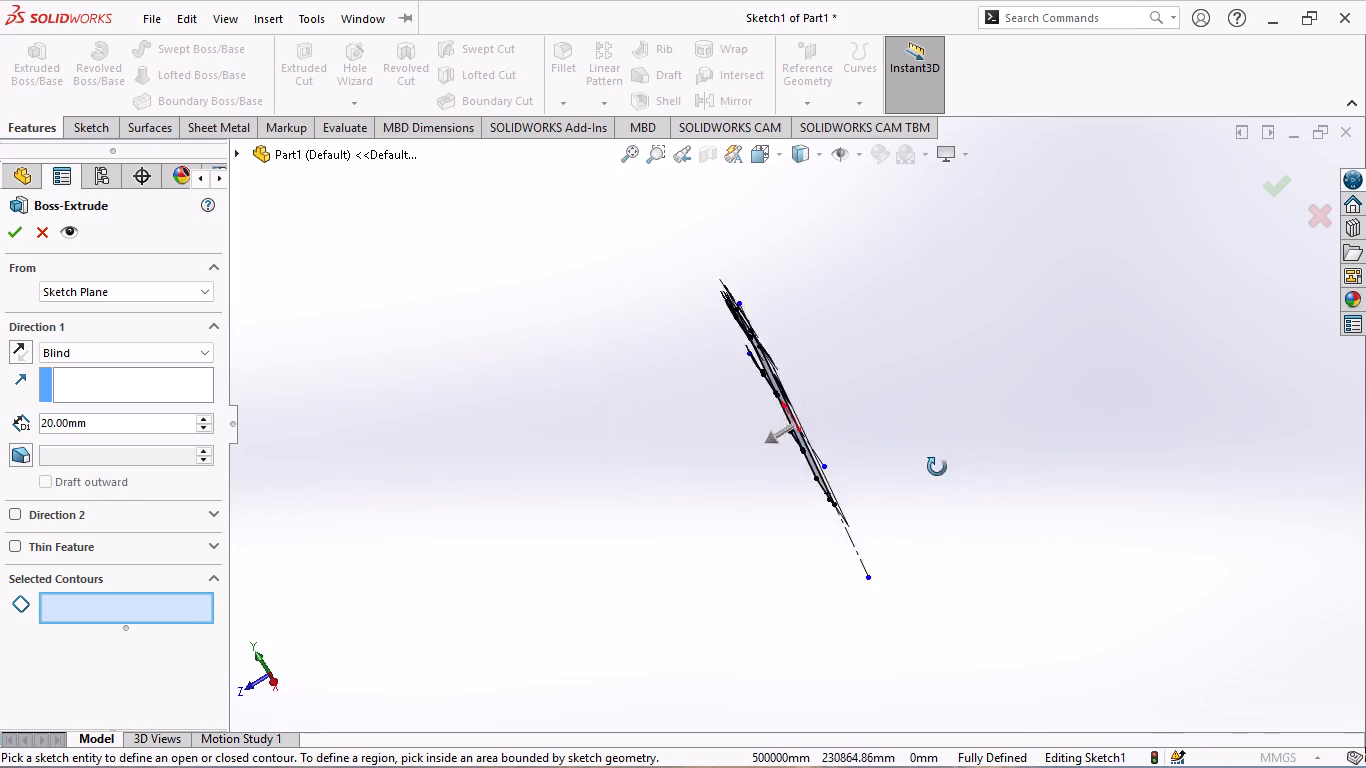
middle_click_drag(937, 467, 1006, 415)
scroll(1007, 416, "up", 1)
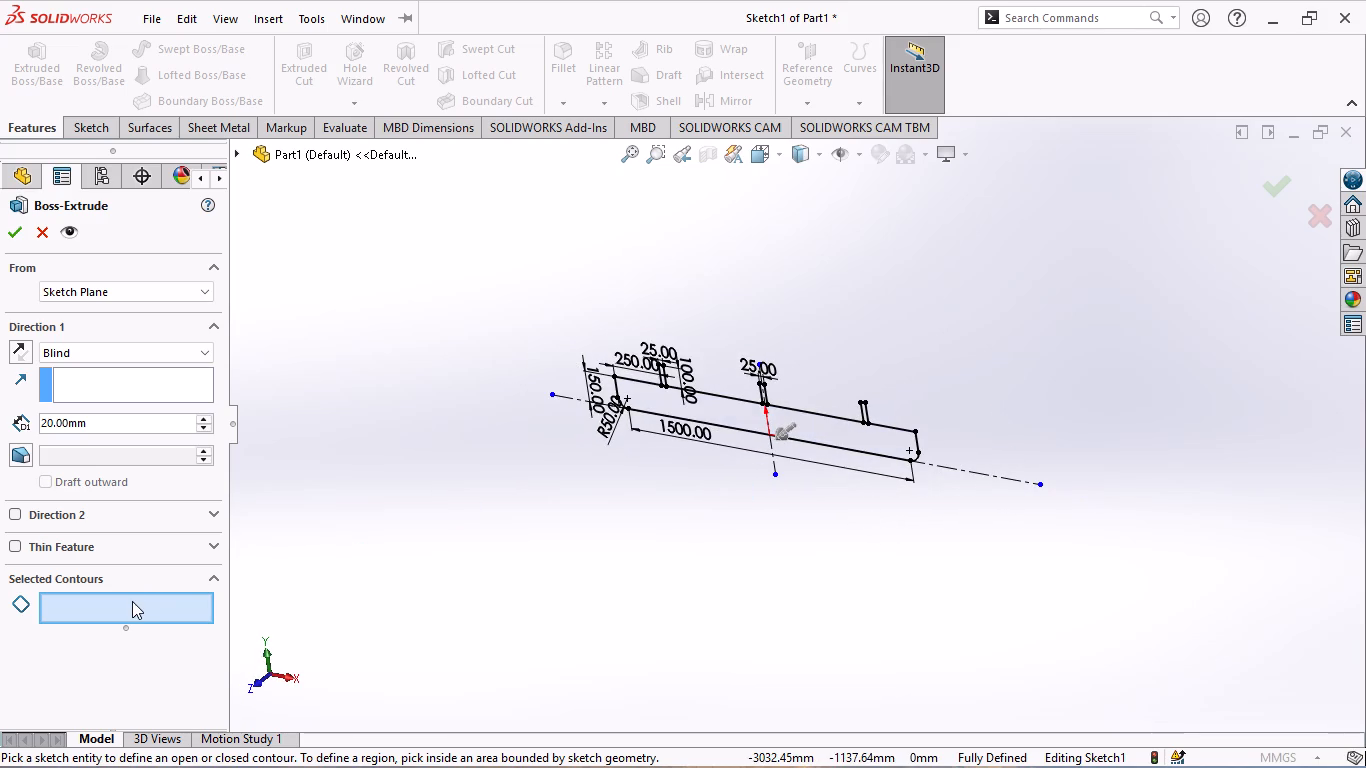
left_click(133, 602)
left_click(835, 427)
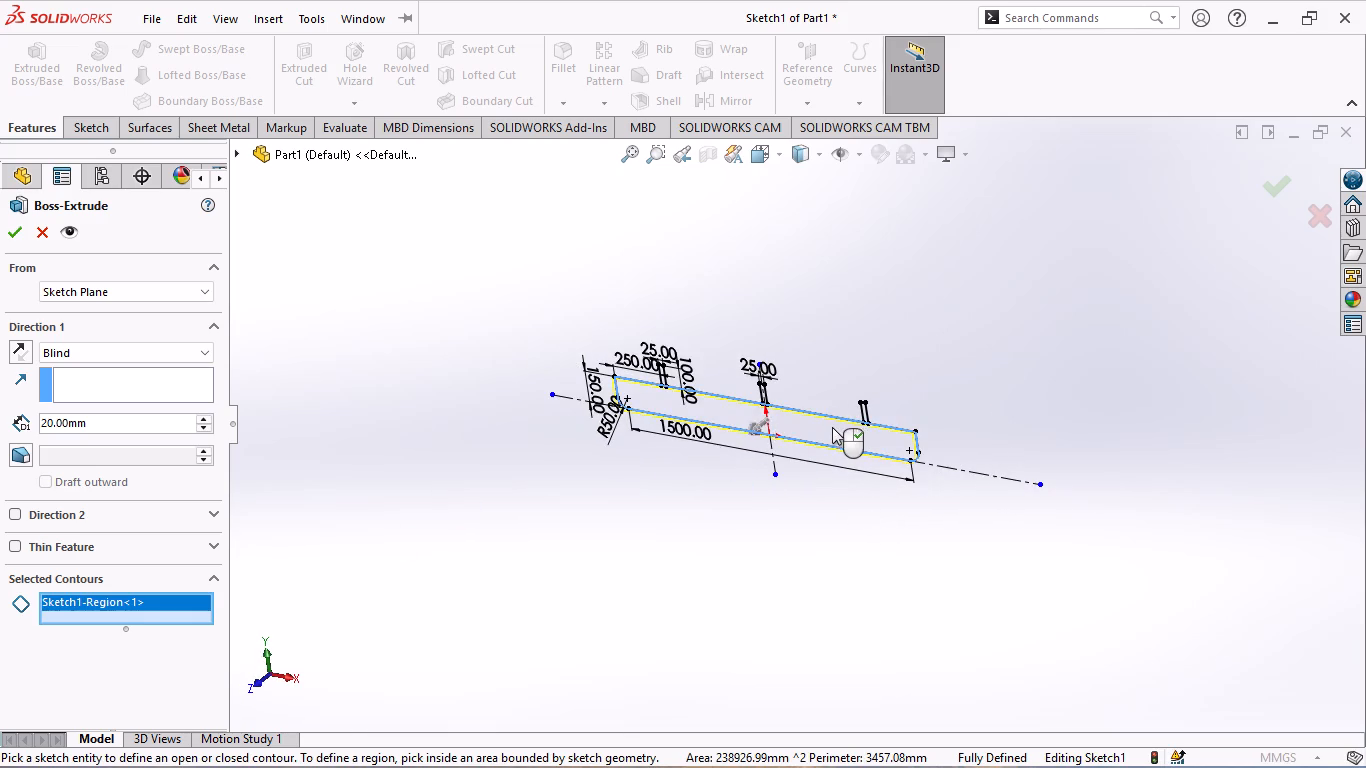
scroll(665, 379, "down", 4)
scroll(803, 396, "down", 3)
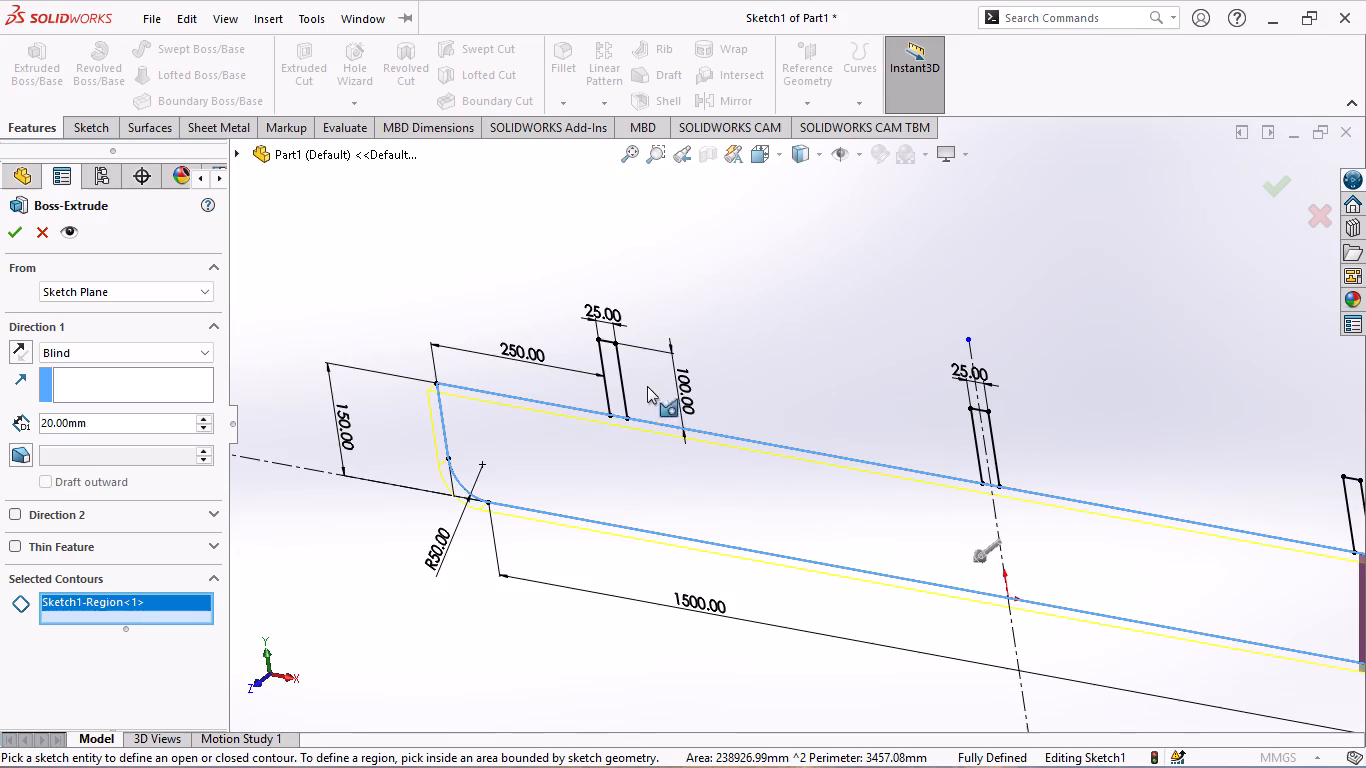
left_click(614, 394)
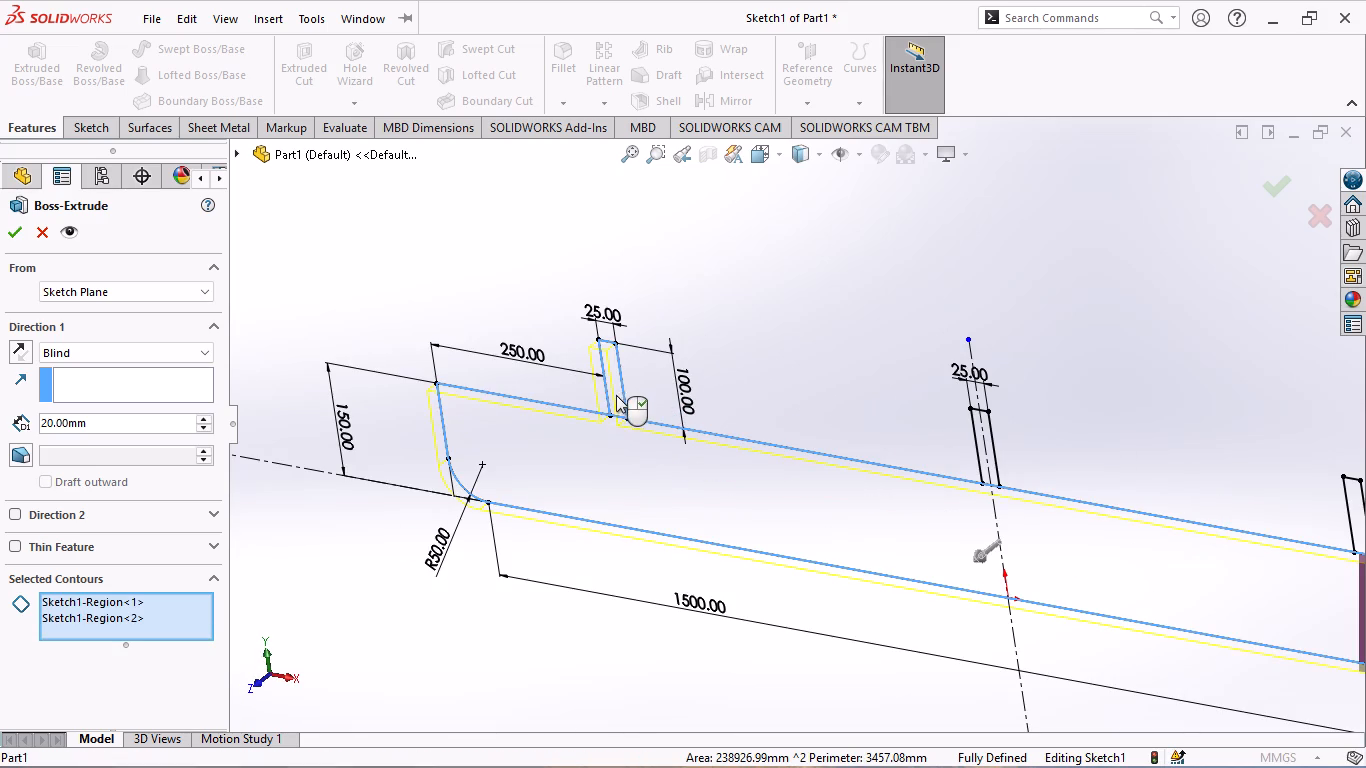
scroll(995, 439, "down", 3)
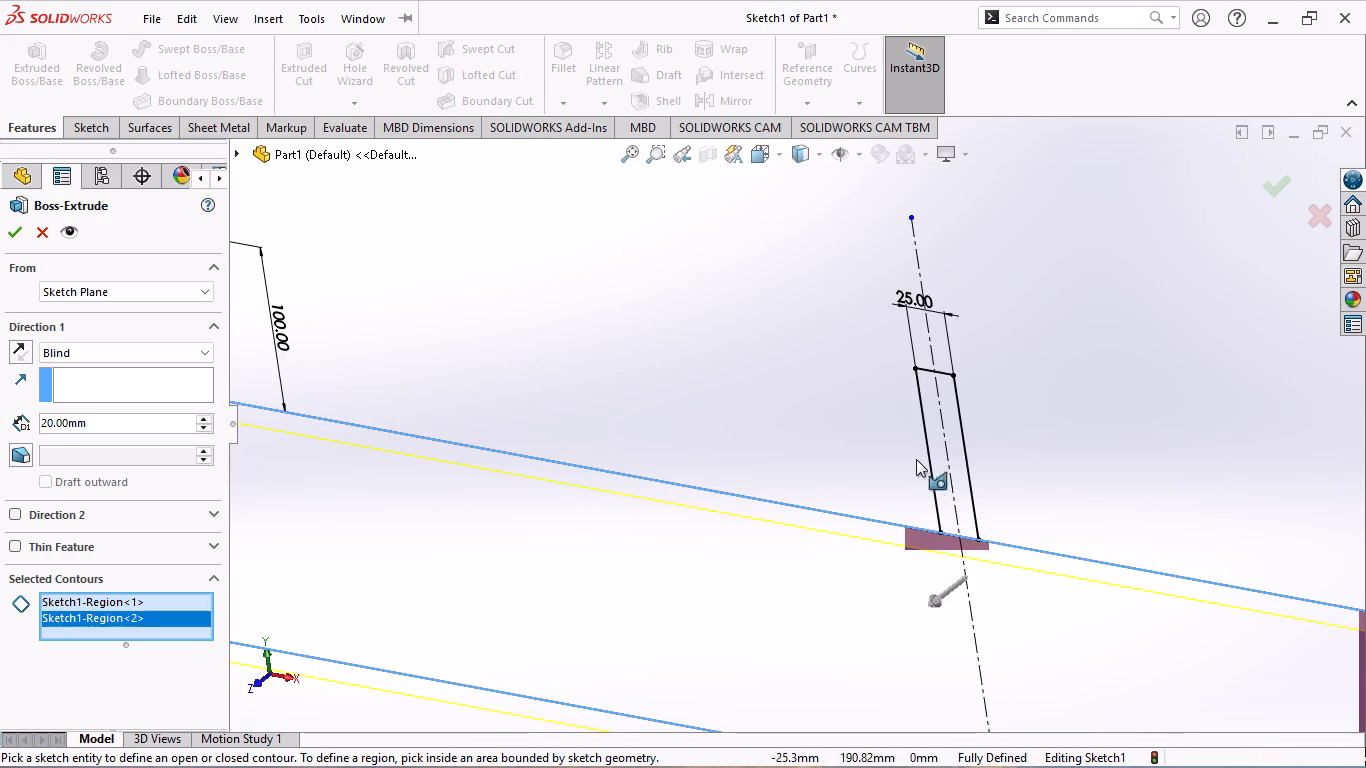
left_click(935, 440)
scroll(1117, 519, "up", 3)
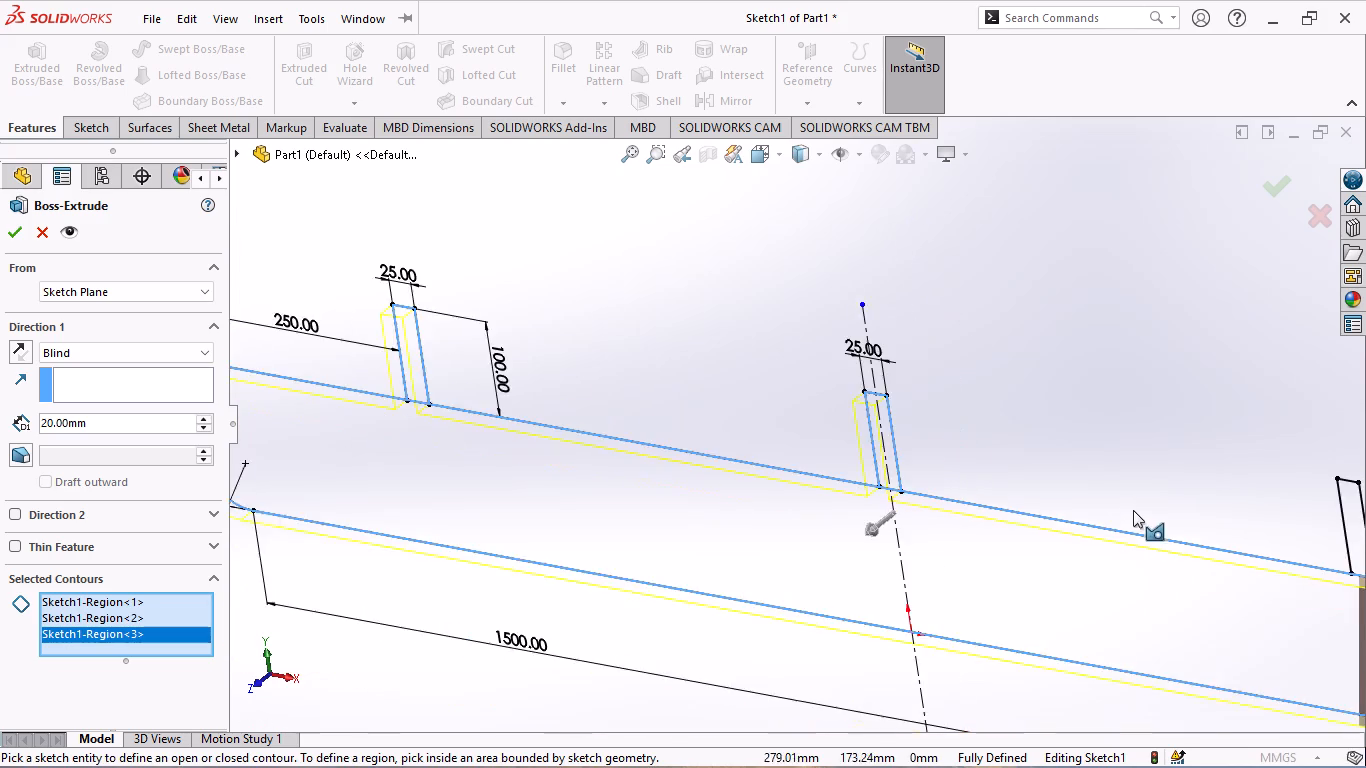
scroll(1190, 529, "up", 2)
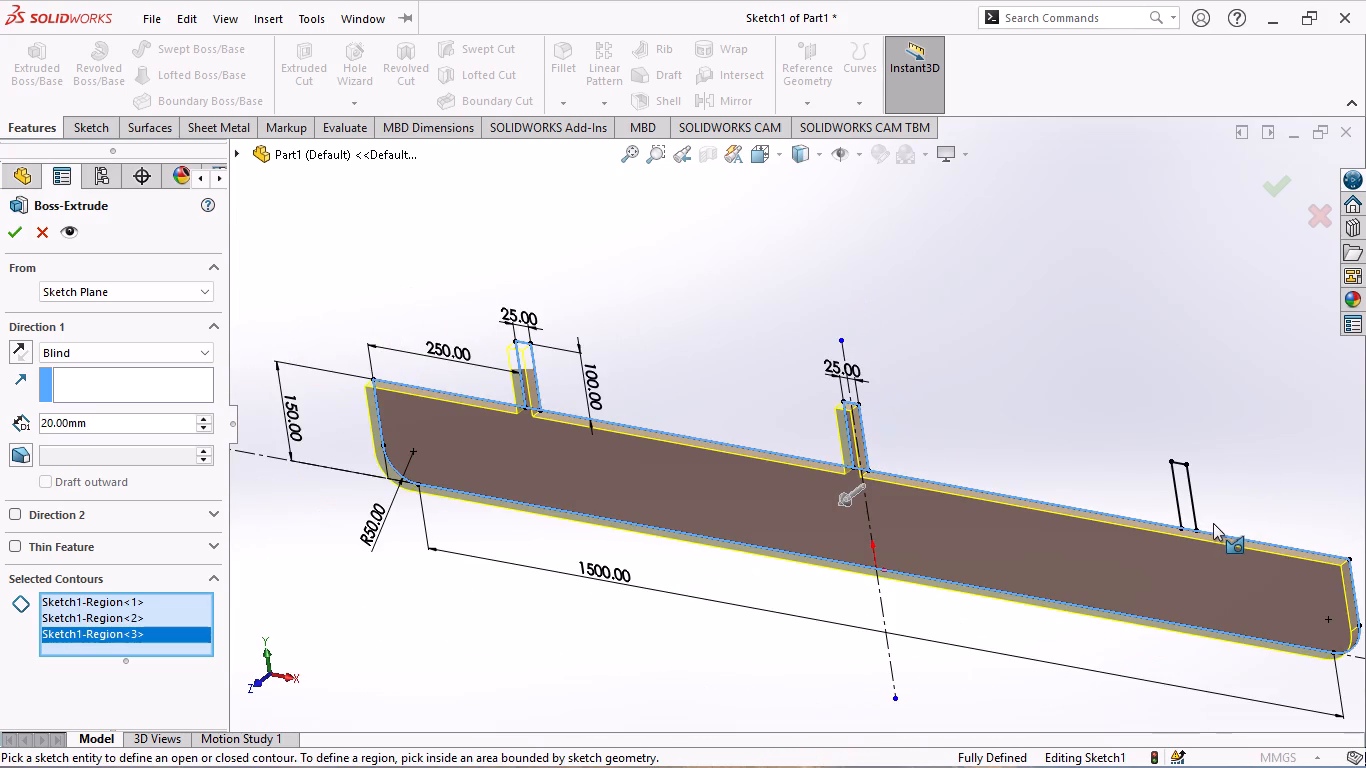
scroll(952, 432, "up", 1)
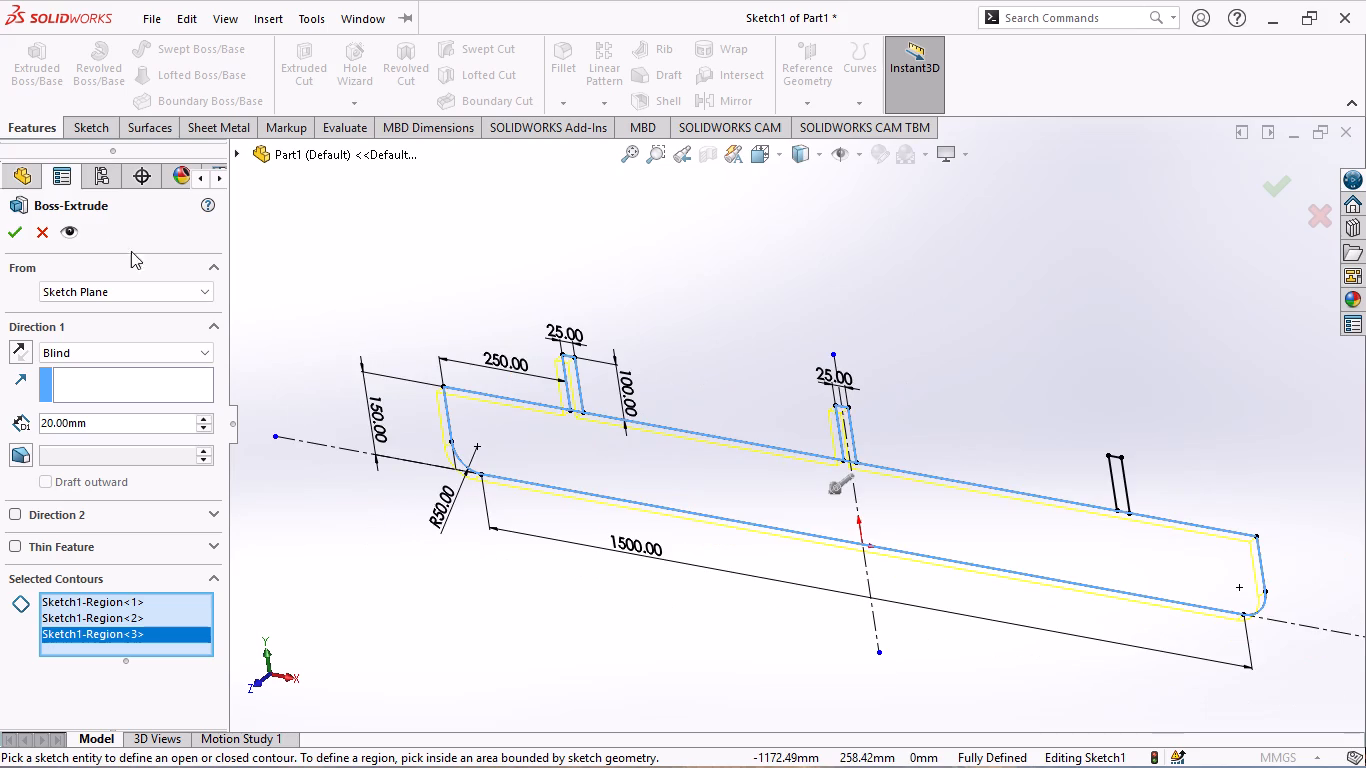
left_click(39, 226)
Examine the profile sketch from several angles, including the tabs and where their bases meet the top edge.
scroll(618, 390, "up", 3)
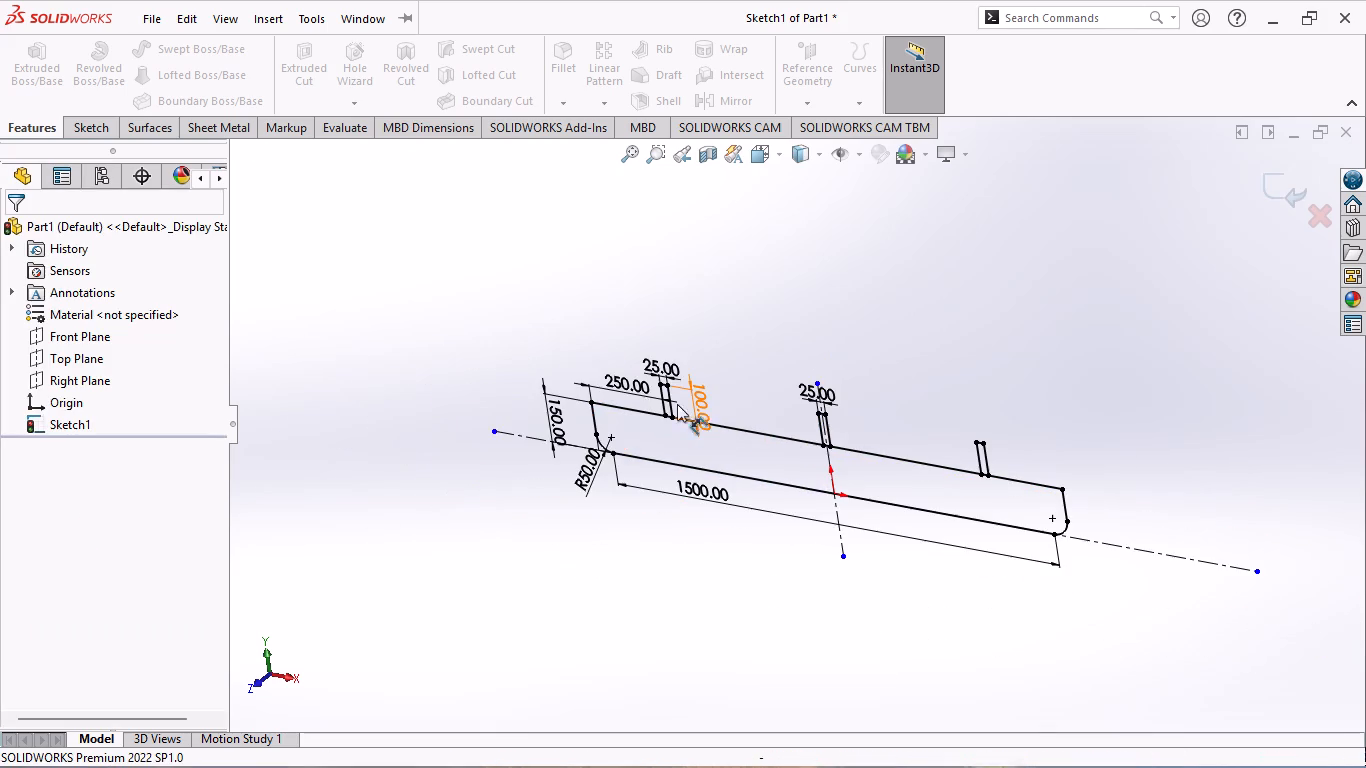
scroll(808, 440, "down", 3)
scroll(494, 308, "up", 2)
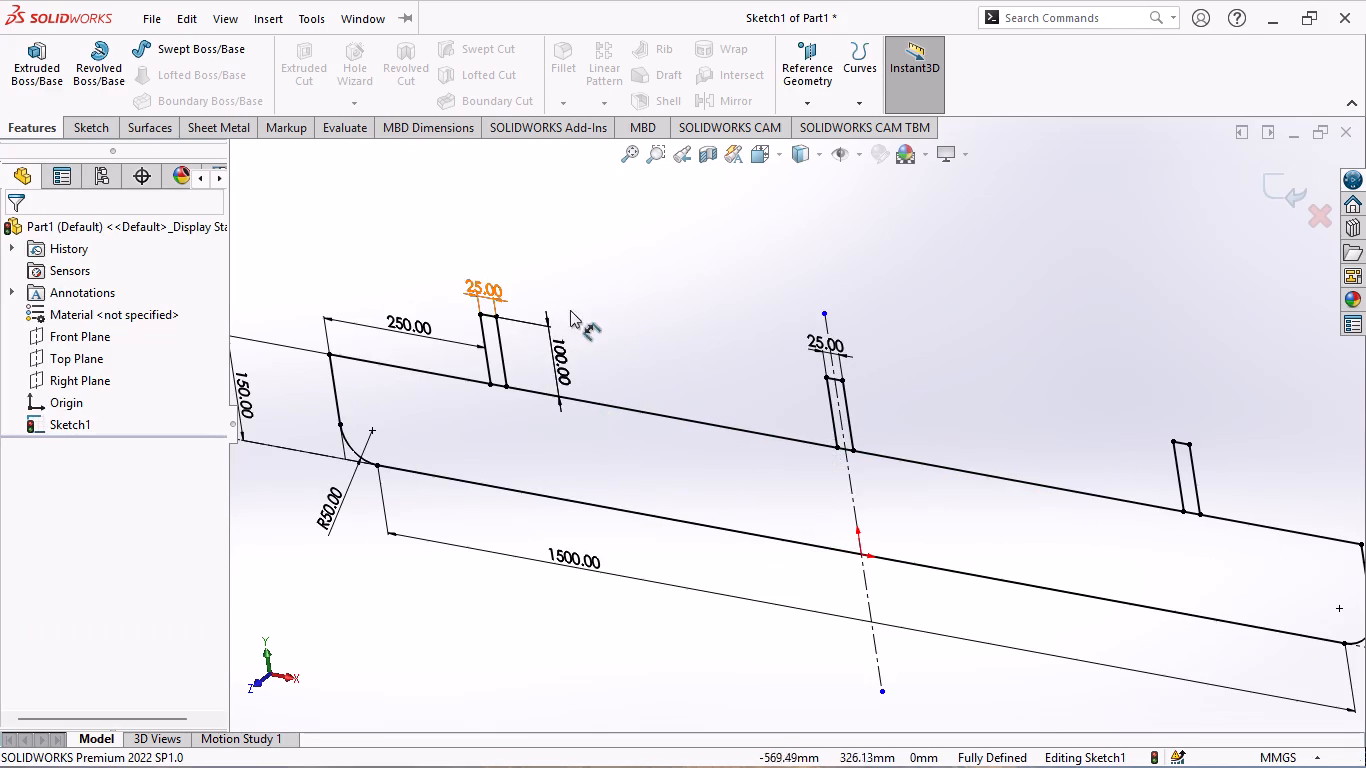
scroll(751, 380, "up", 1)
middle_click_drag(926, 406, 963, 250)
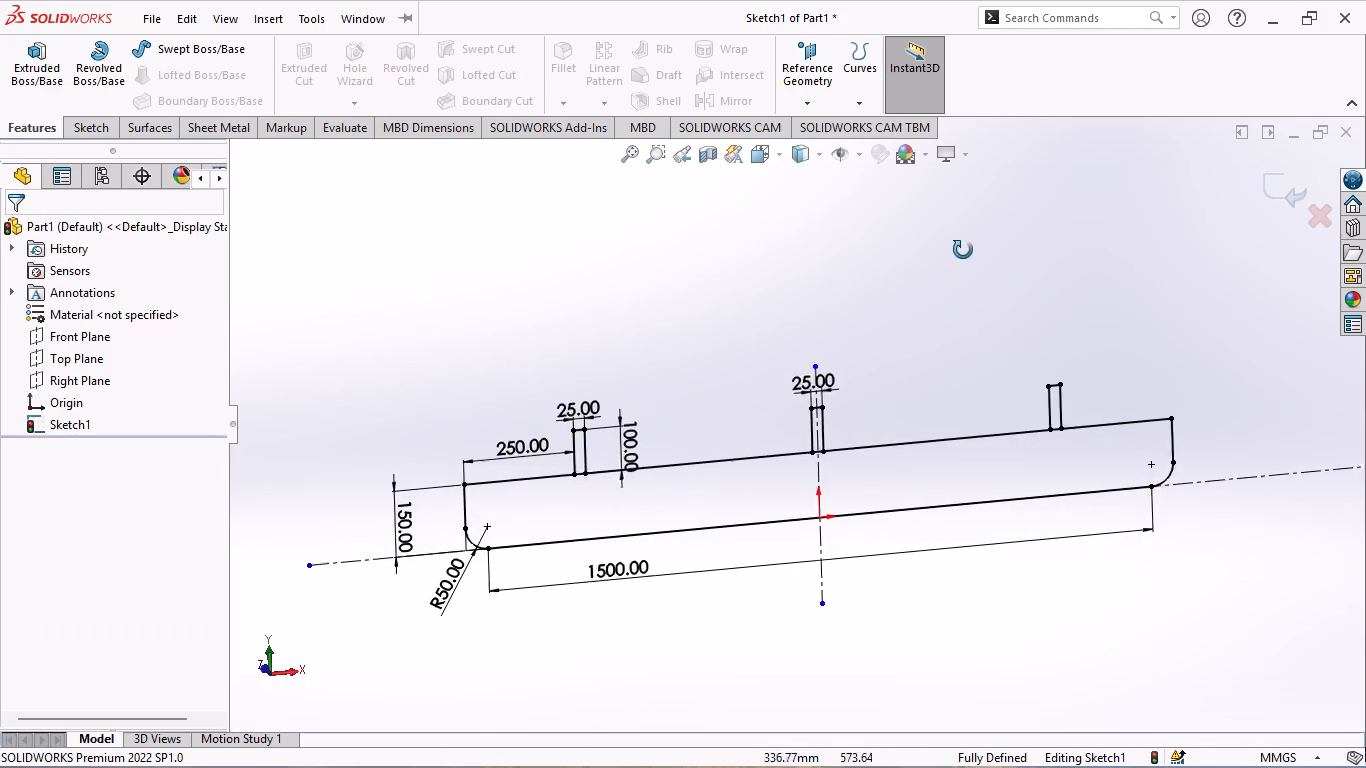
middle_click_drag(963, 250, 806, 320)
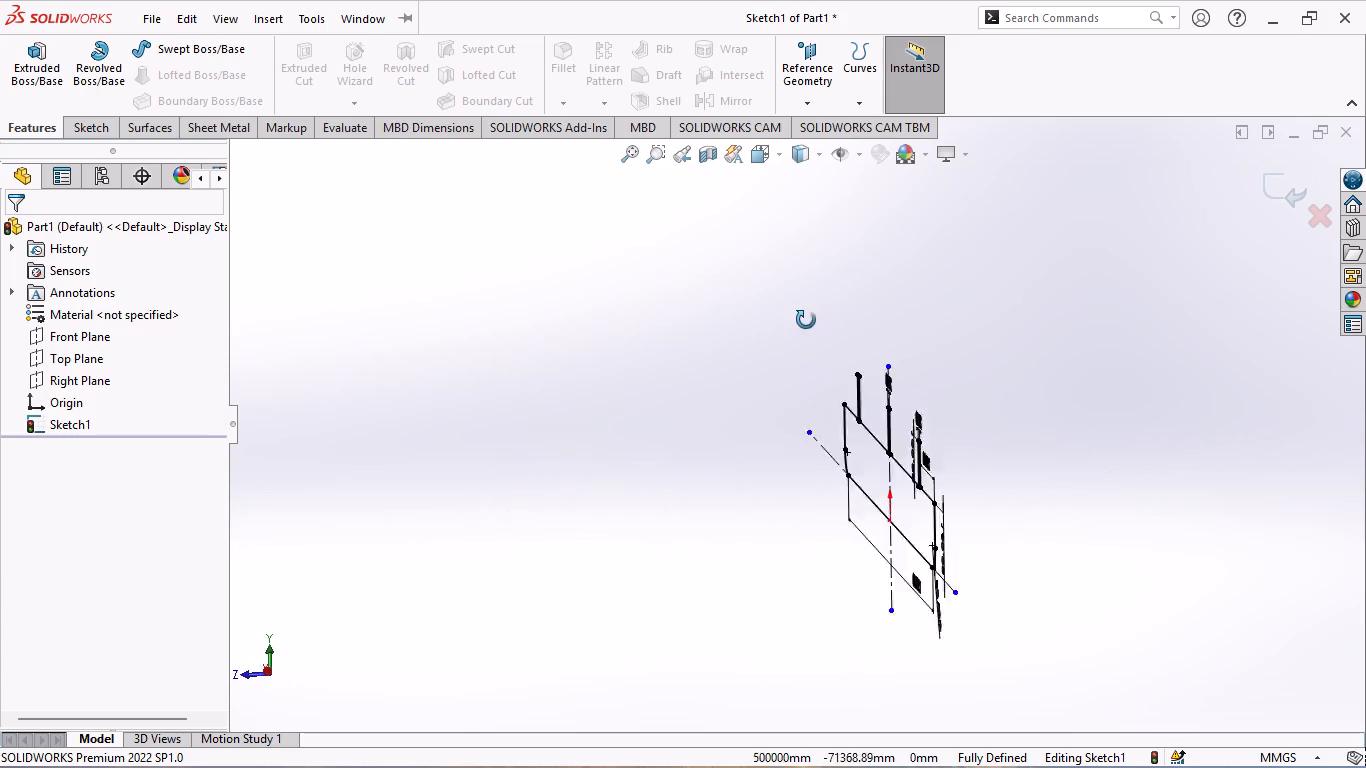
middle_click_drag(806, 320, 1035, 346)
scroll(942, 365, "up", 1)
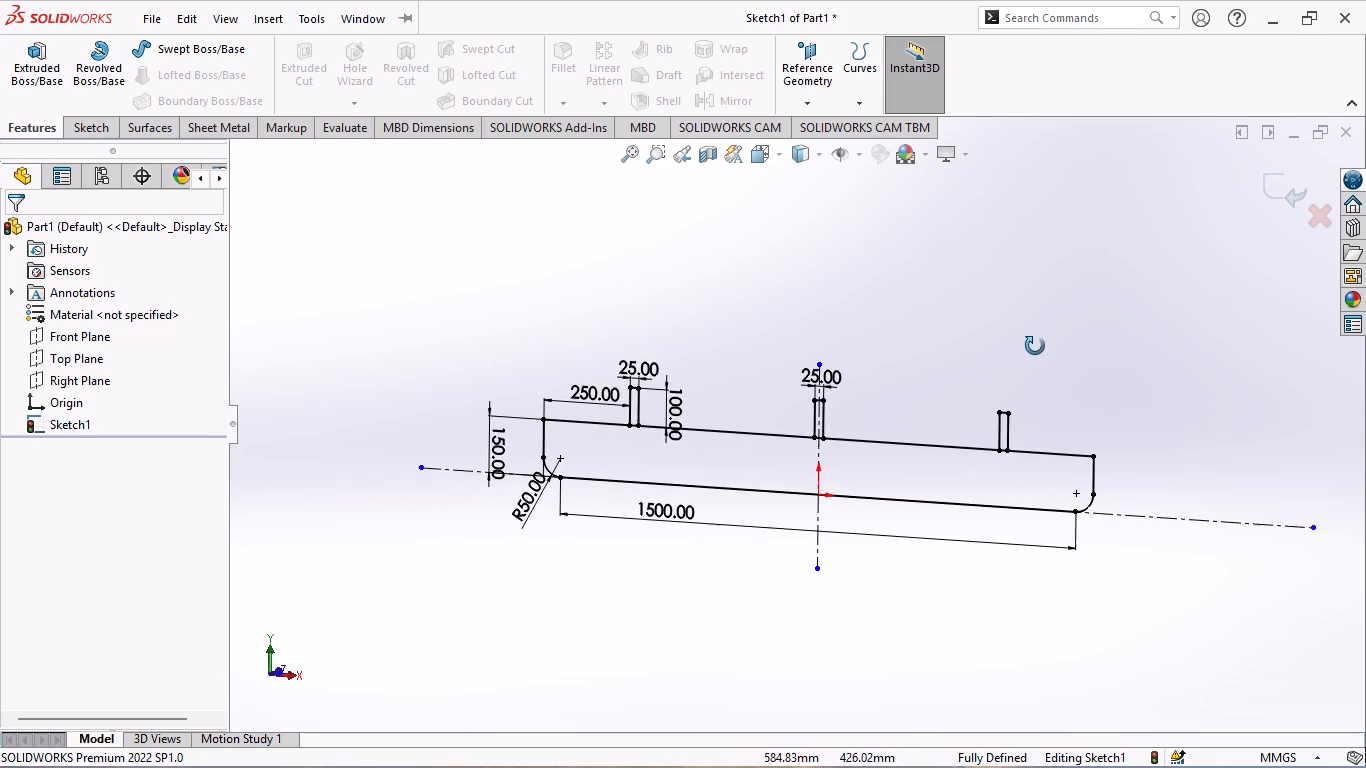
middle_click_drag(1035, 346, 1045, 343)
middle_click_drag(937, 398, 1148, 368)
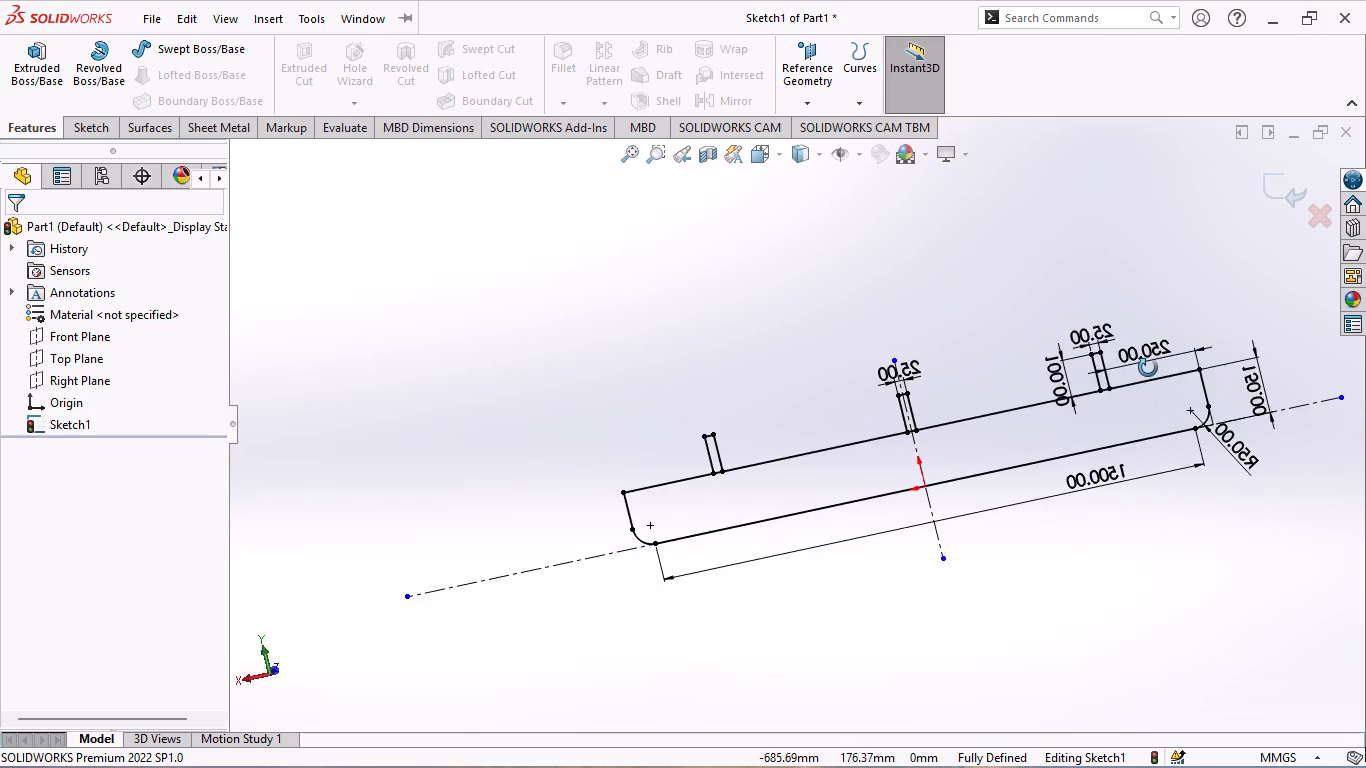
middle_click_drag(1148, 368, 821, 302)
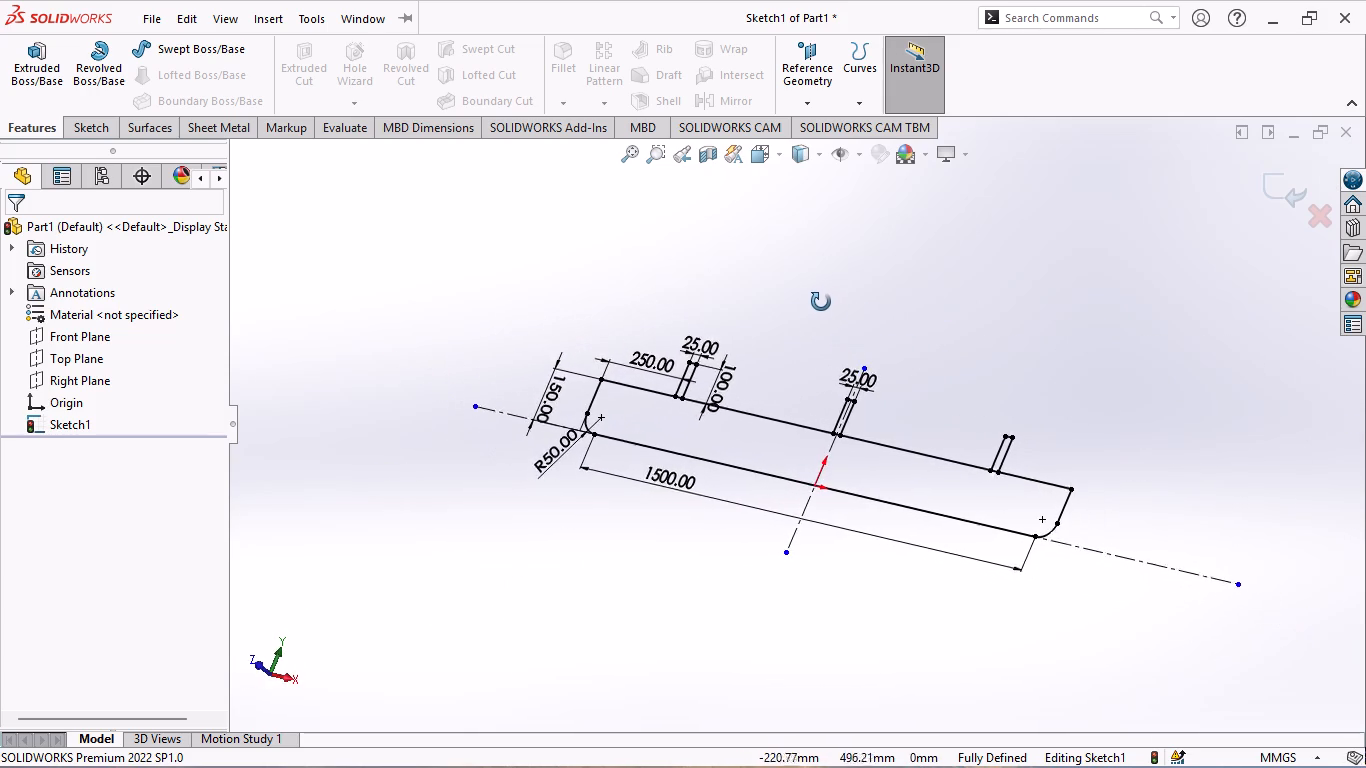
middle_click_drag(821, 302, 810, 316)
scroll(713, 410, "down", 2)
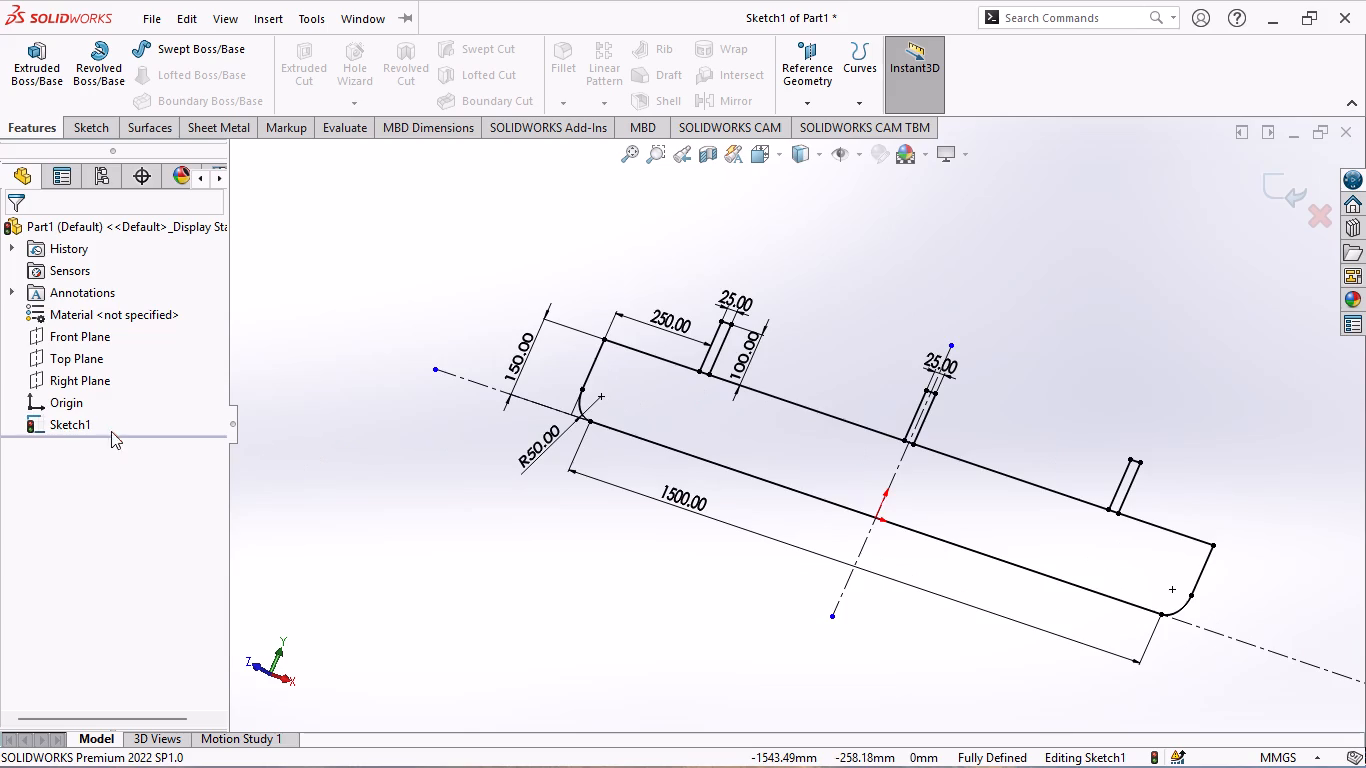
left_click(69, 423)
left_click(293, 398)
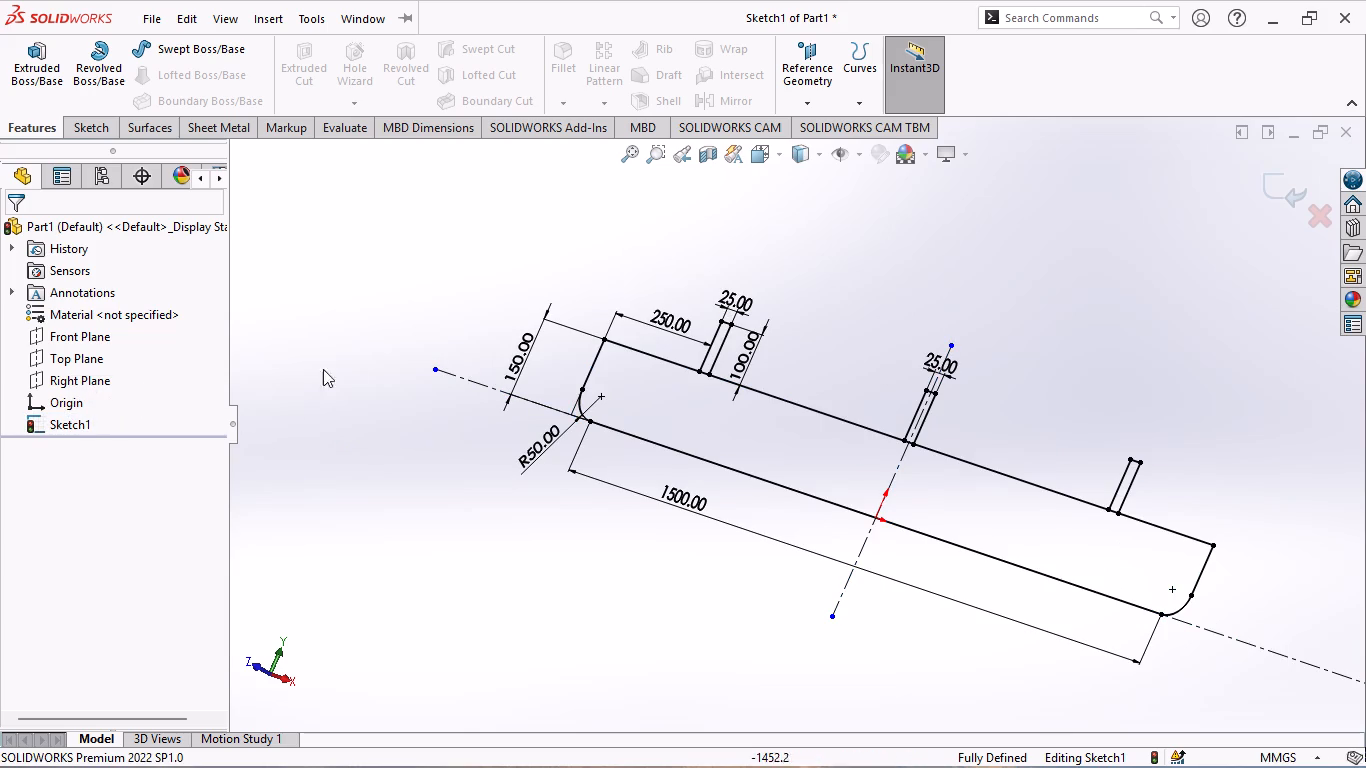
scroll(728, 394, "down", 2)
scroll(1041, 430, "up", 1)
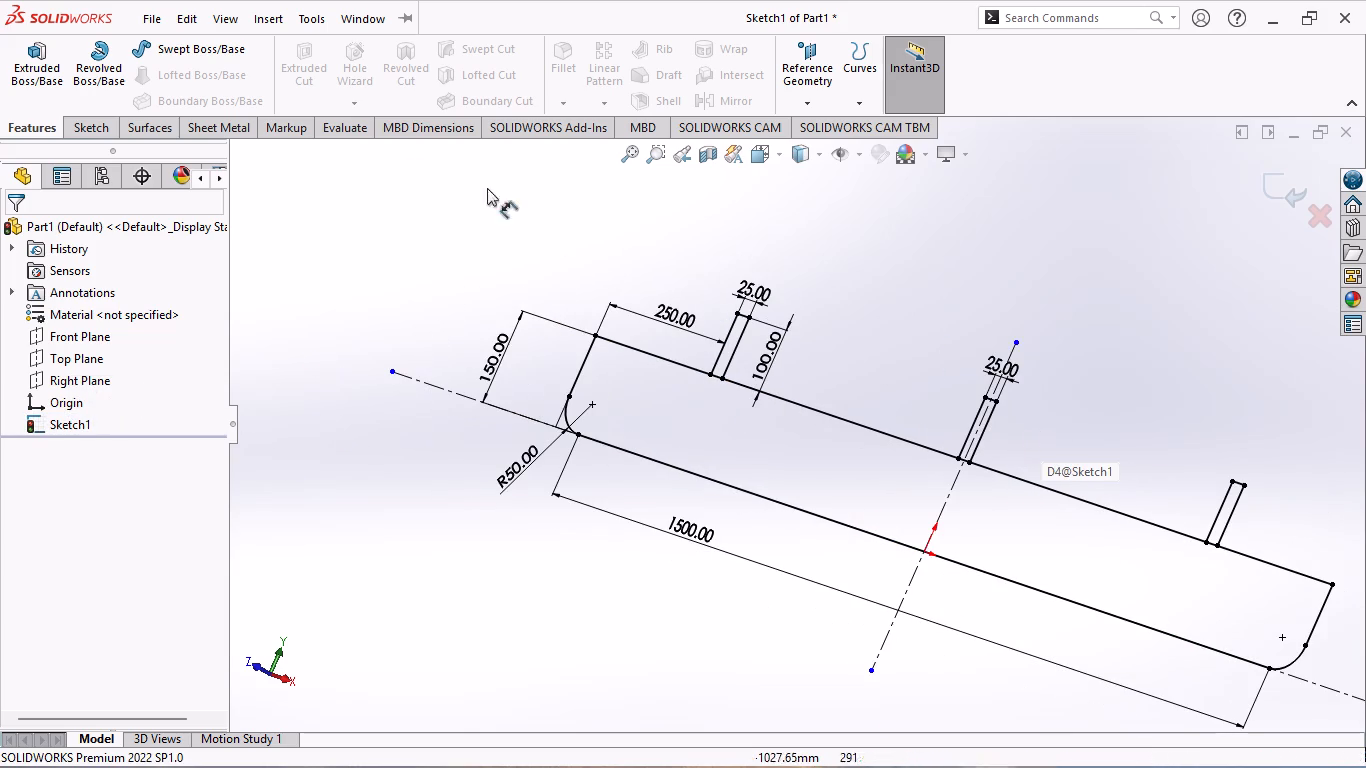
Exit the profile sketch and reopen Sketch1 for editing.
left_click(85, 124)
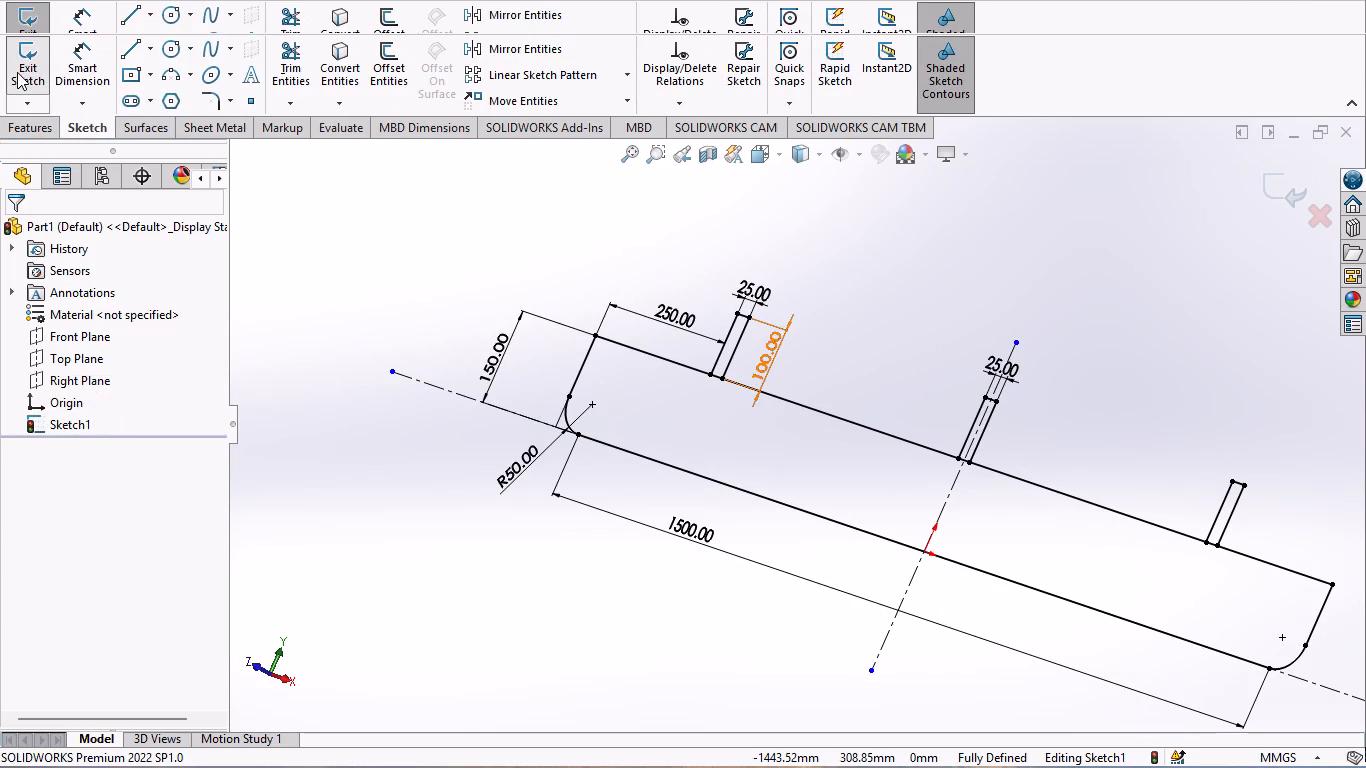
left_click(17, 72)
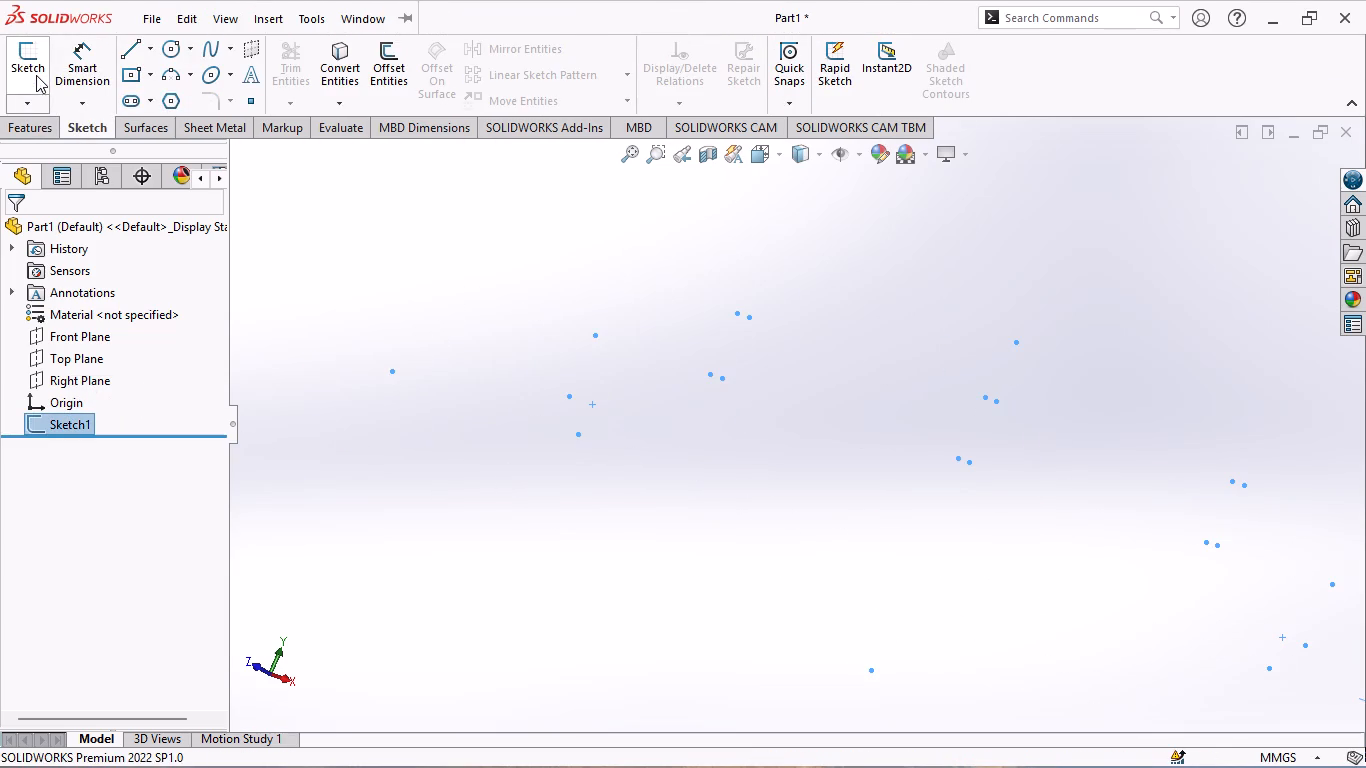
left_click(36, 68)
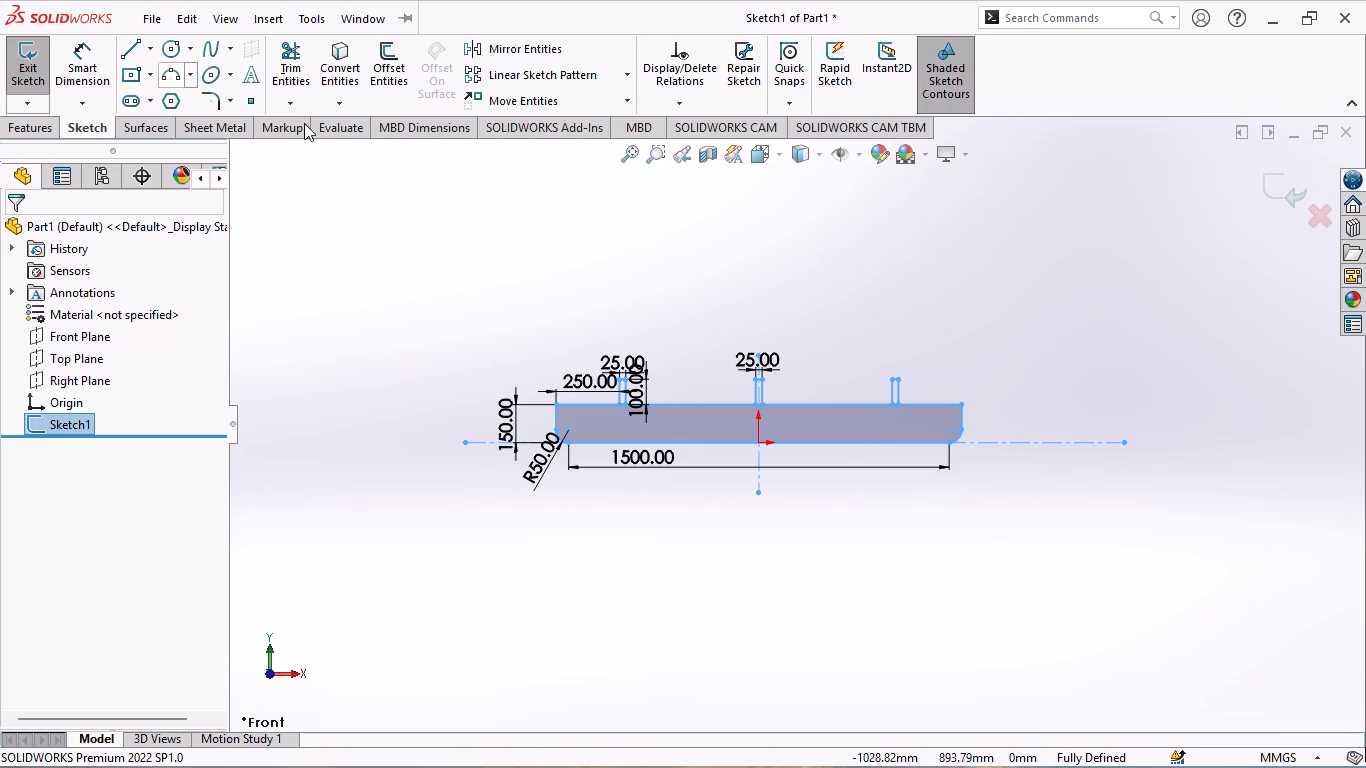
Power-trim the segment of the profile's top edge between the two sides of the leftmost 25 mm tab.
left_click(265, 59)
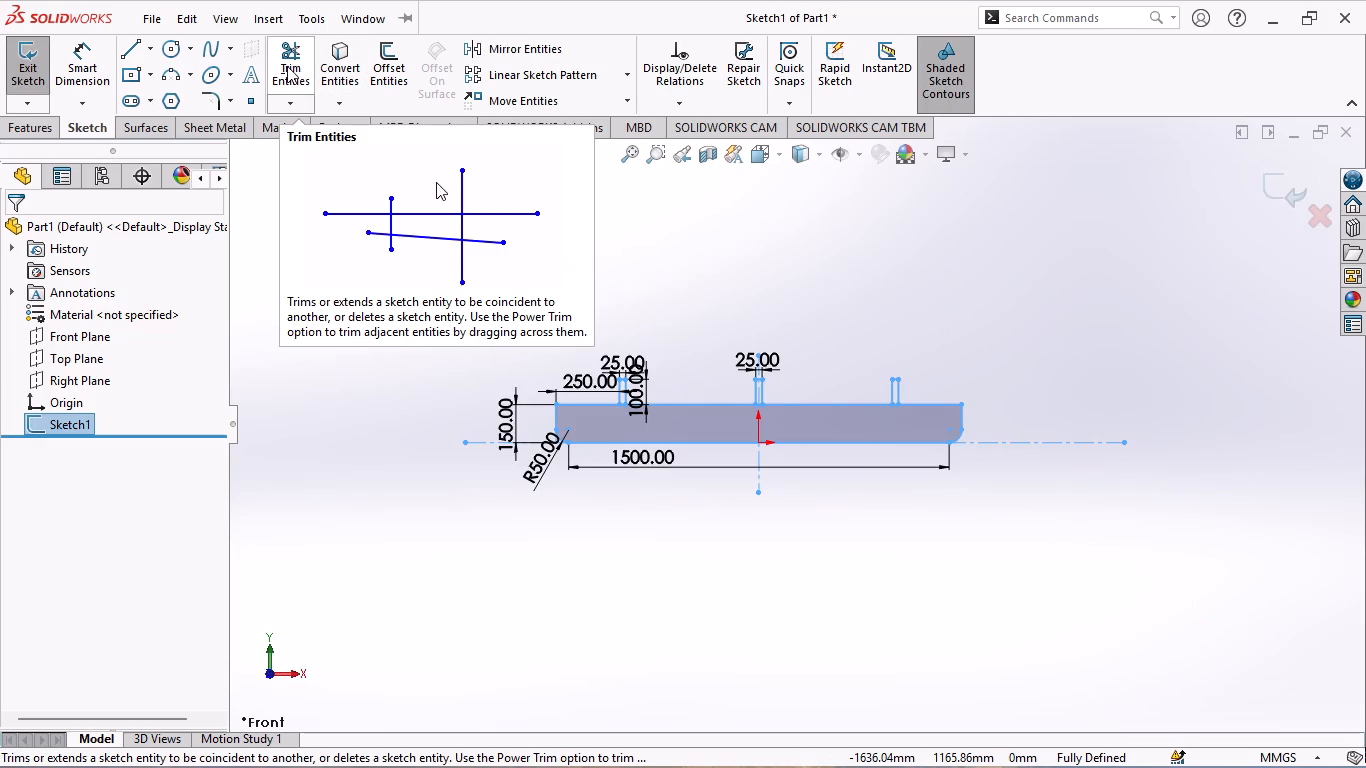
left_click(288, 65)
scroll(720, 474, "down", 3)
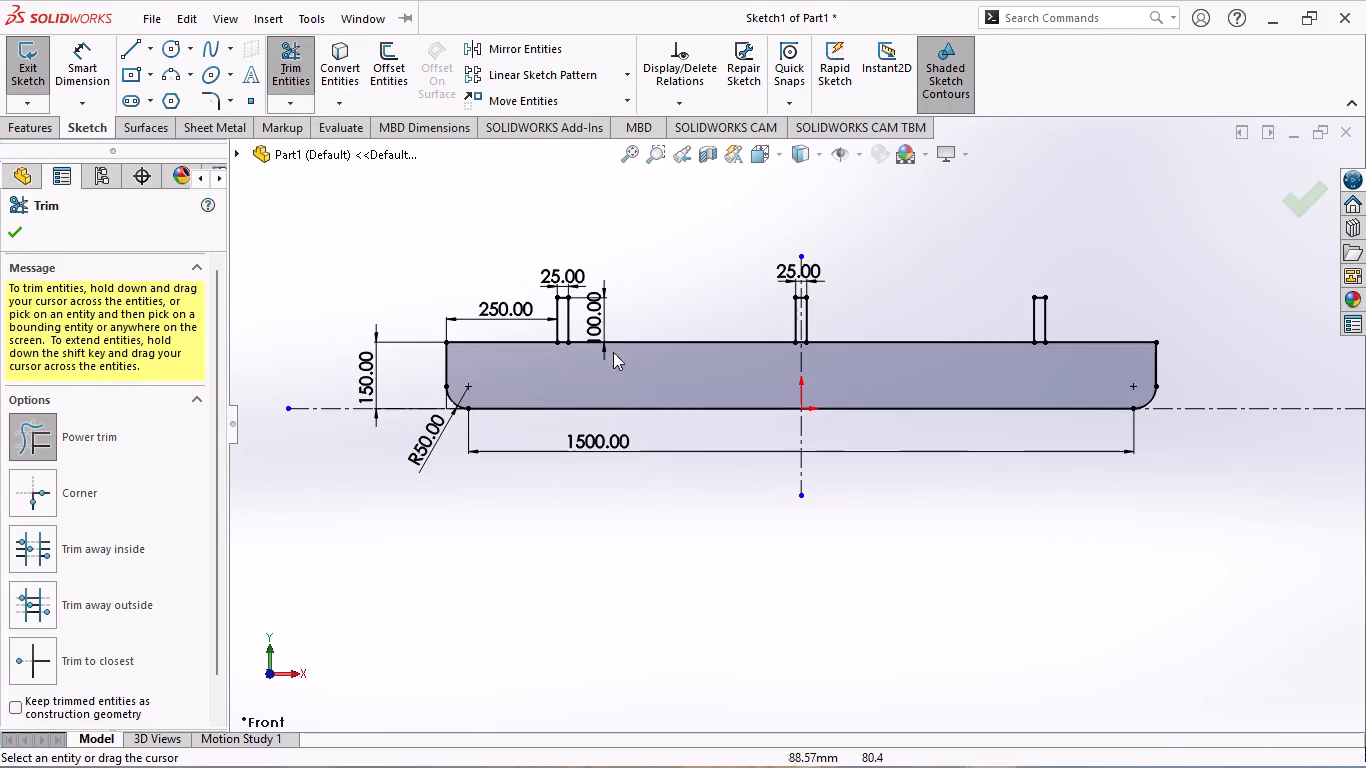
scroll(614, 331, "down", 6)
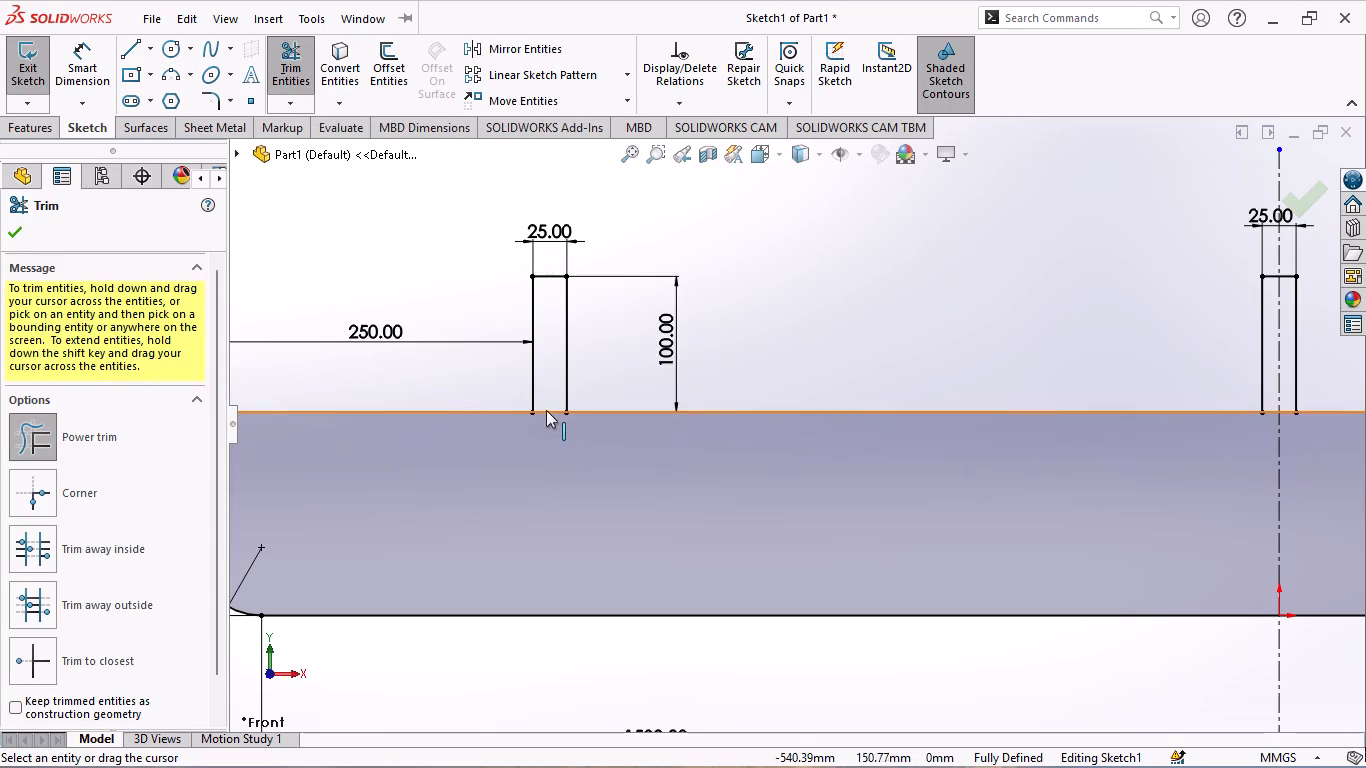
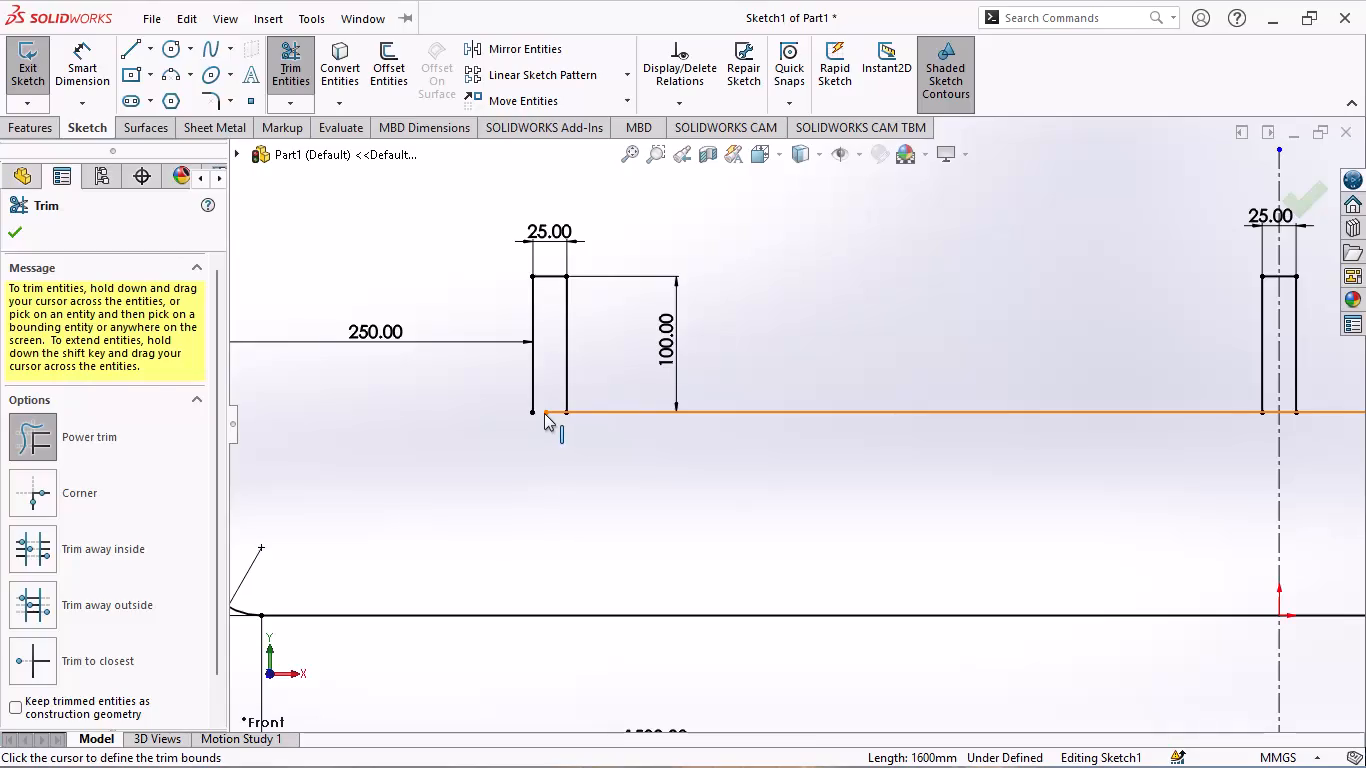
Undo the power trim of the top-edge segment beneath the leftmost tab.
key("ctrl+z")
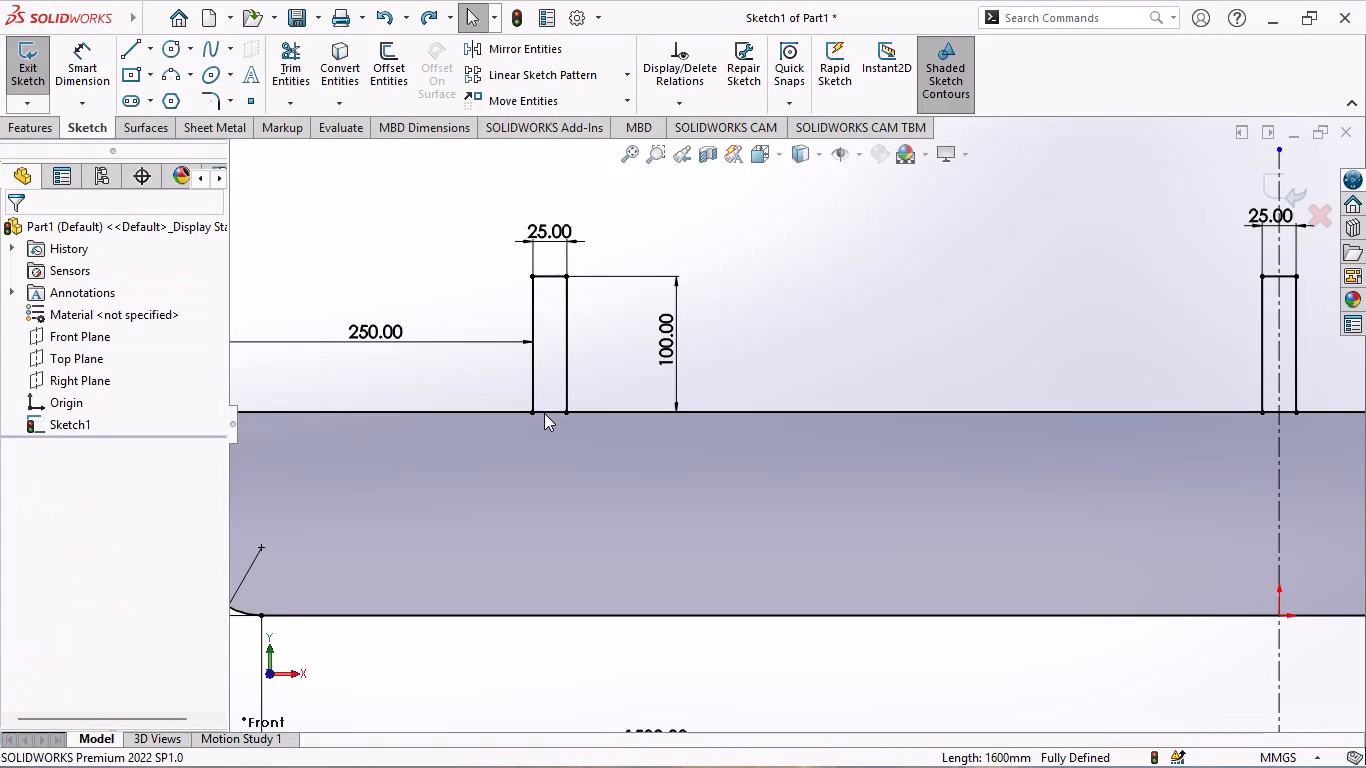
Trim the top-edge segment between the two sides of the leftmost tab using Trim to closest.
scroll(541, 413, "up", 2)
left_click(283, 63)
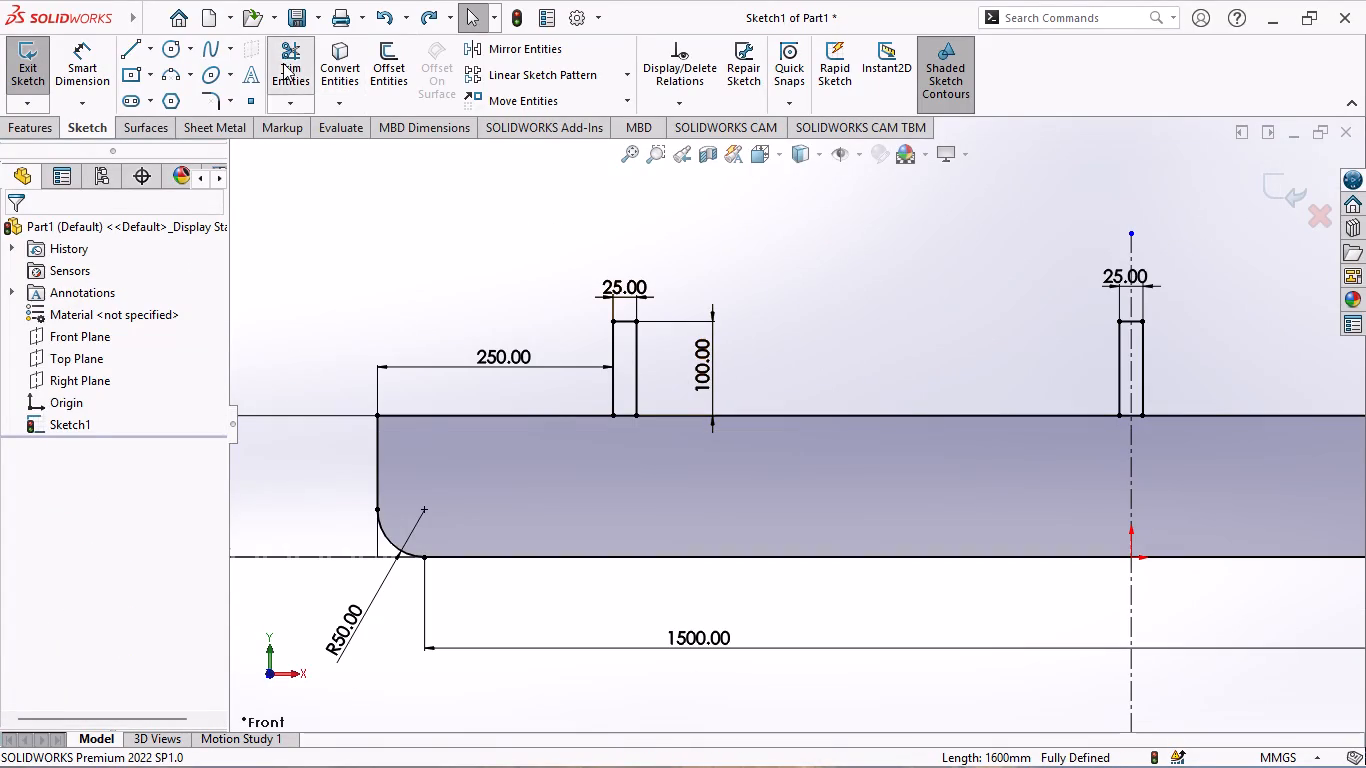
left_click(72, 658)
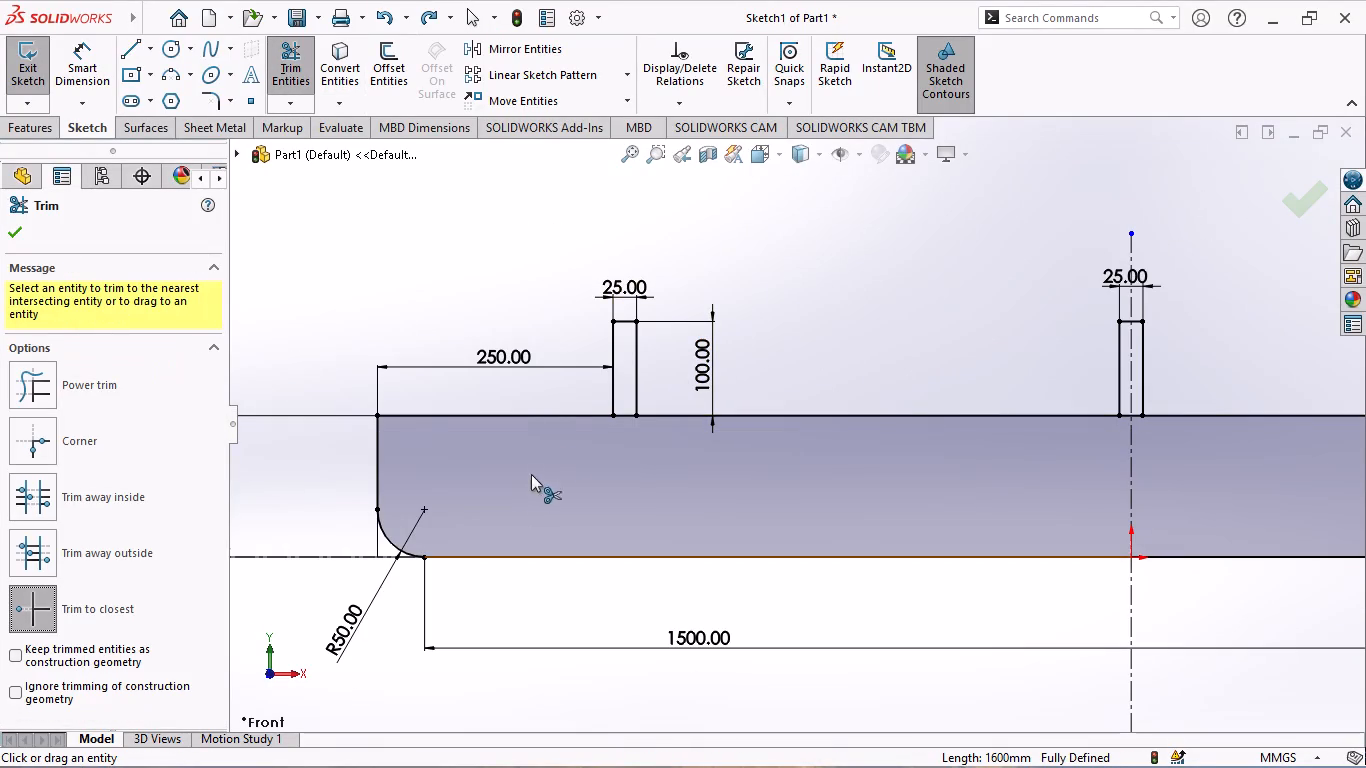
scroll(619, 406, "down", 2)
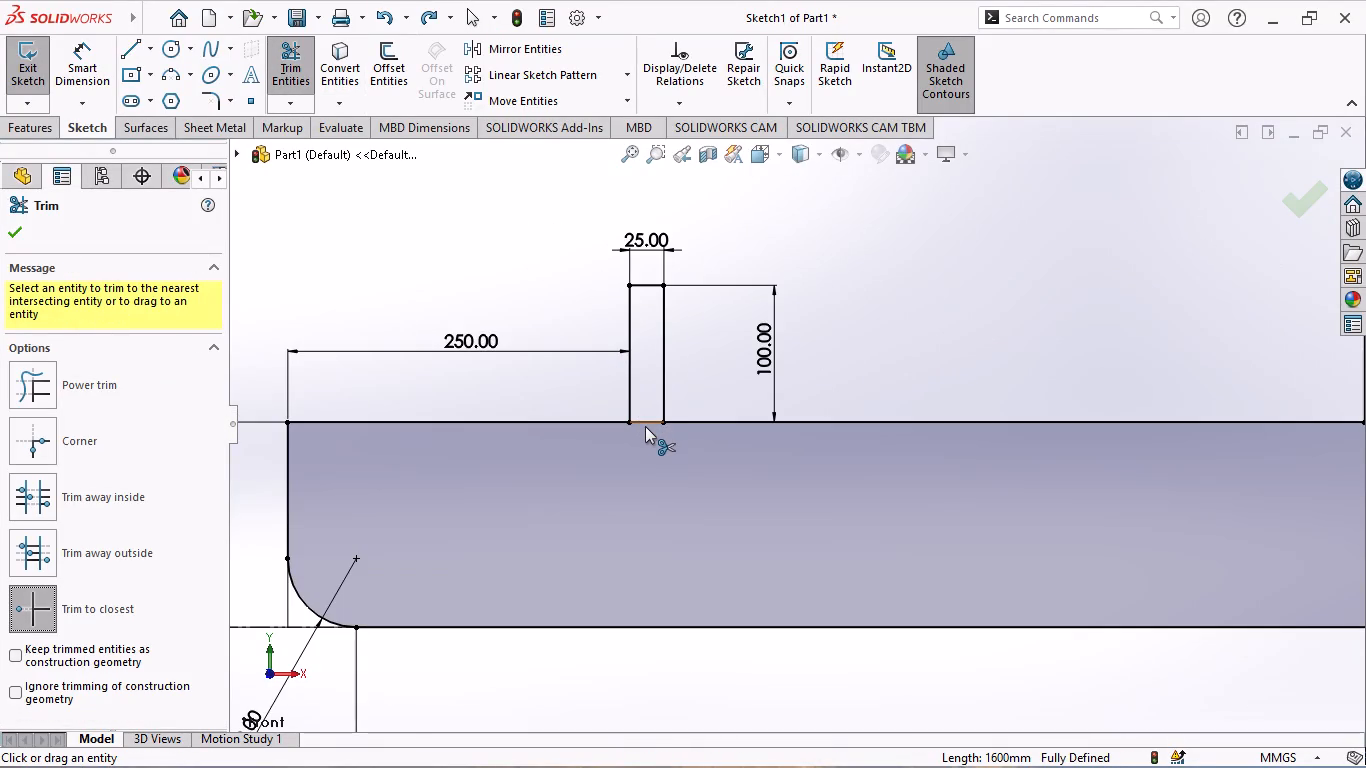
left_click(646, 420)
Trim both halves of the top-edge segment at the middle tab's base, on either side of the vertical centerline.
scroll(934, 450, "up", 2)
scroll(1124, 468, "up", 3)
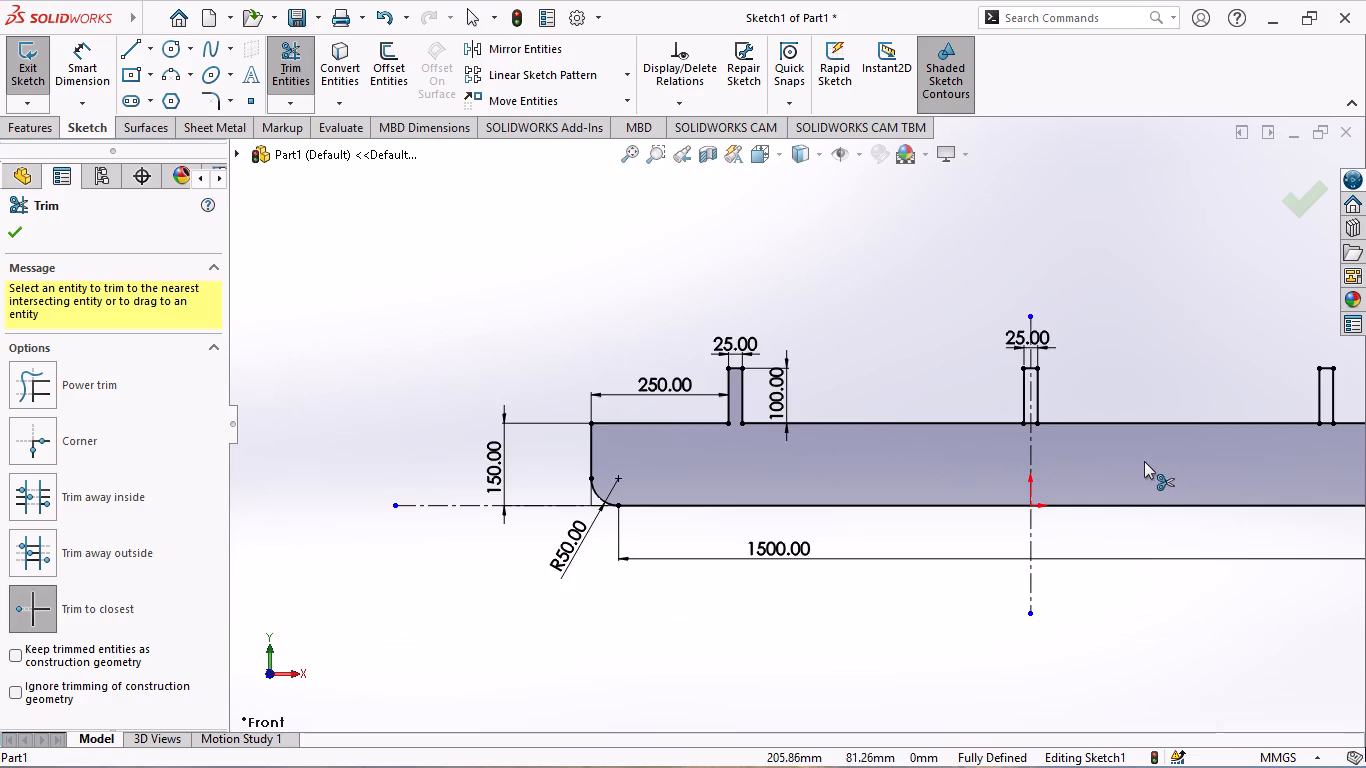
scroll(1033, 404, "down", 8)
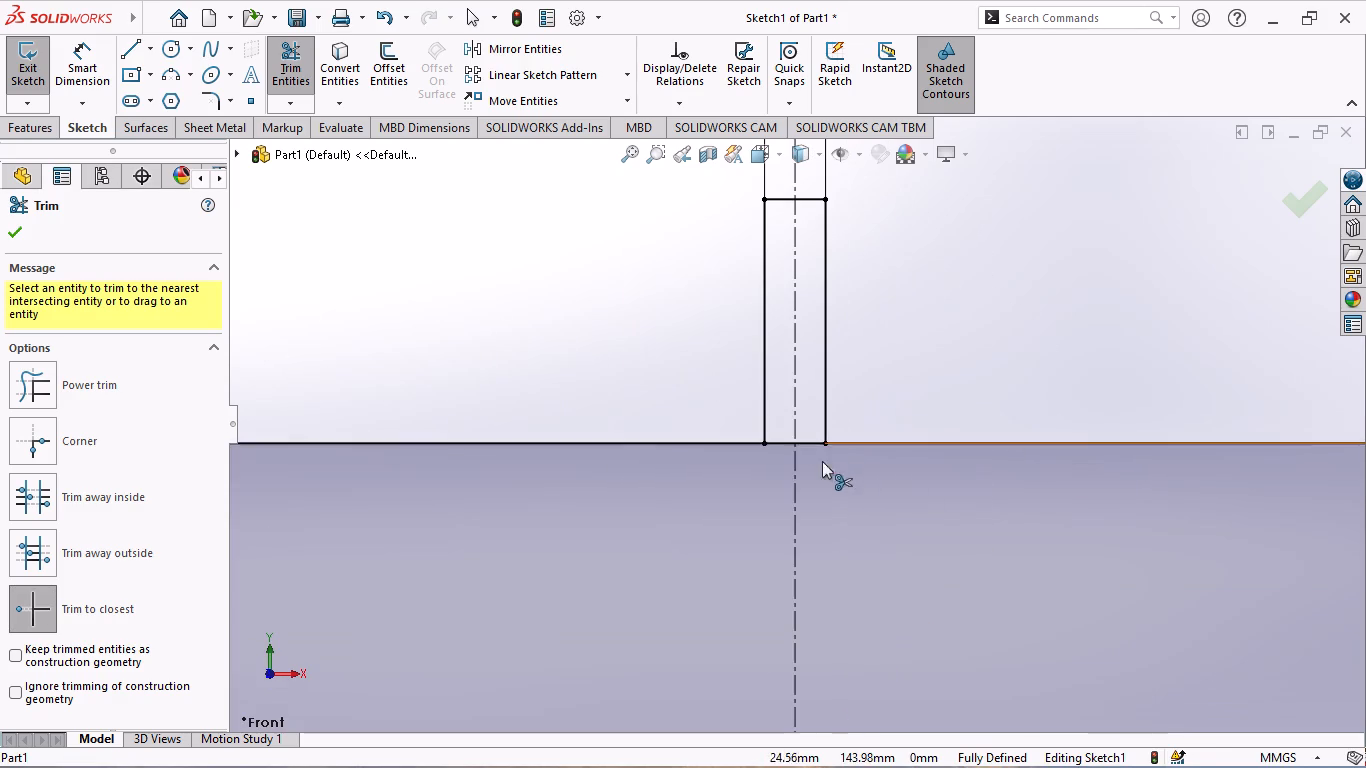
left_click(778, 443)
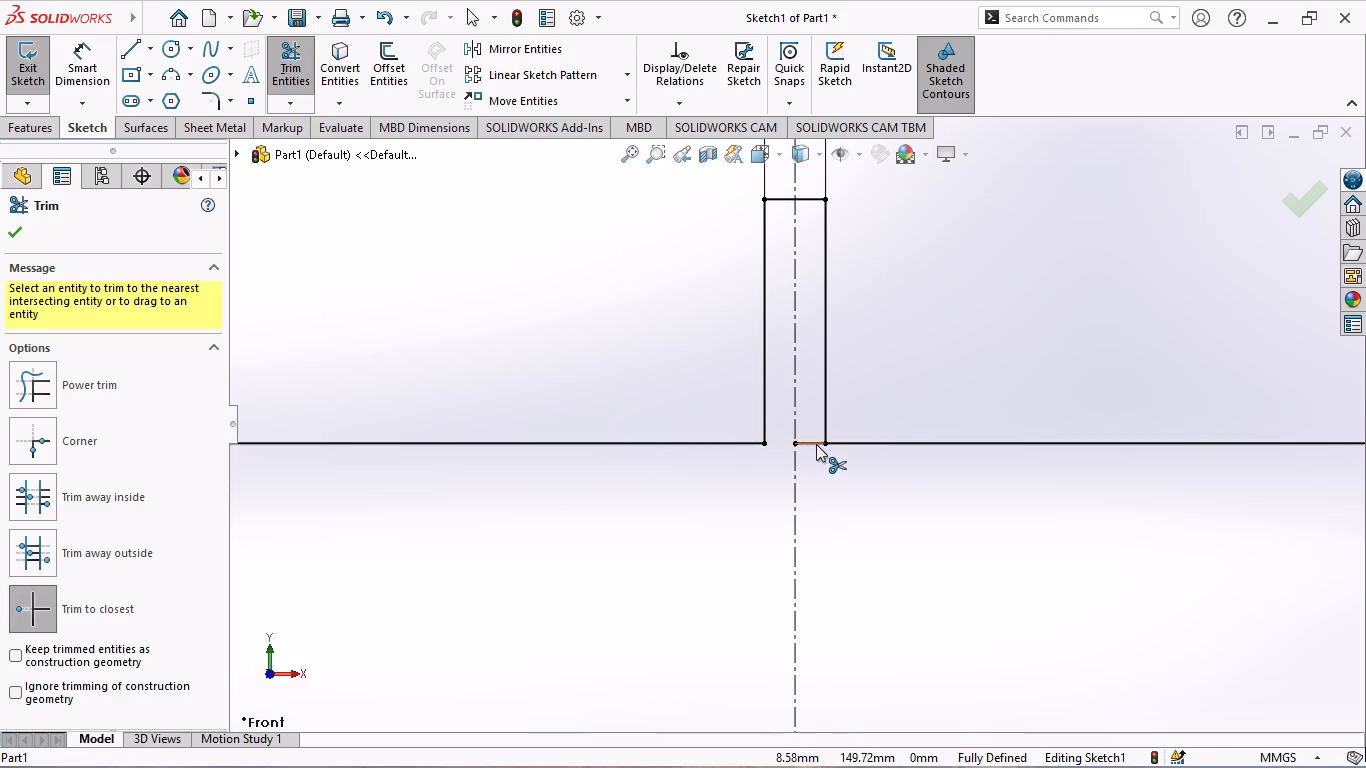
left_click(817, 443)
Trim the top-edge segment at the rightmost tab's base, check the whole profile, and finish trimming.
scroll(861, 472, "up", 5)
scroll(955, 493, "up", 2)
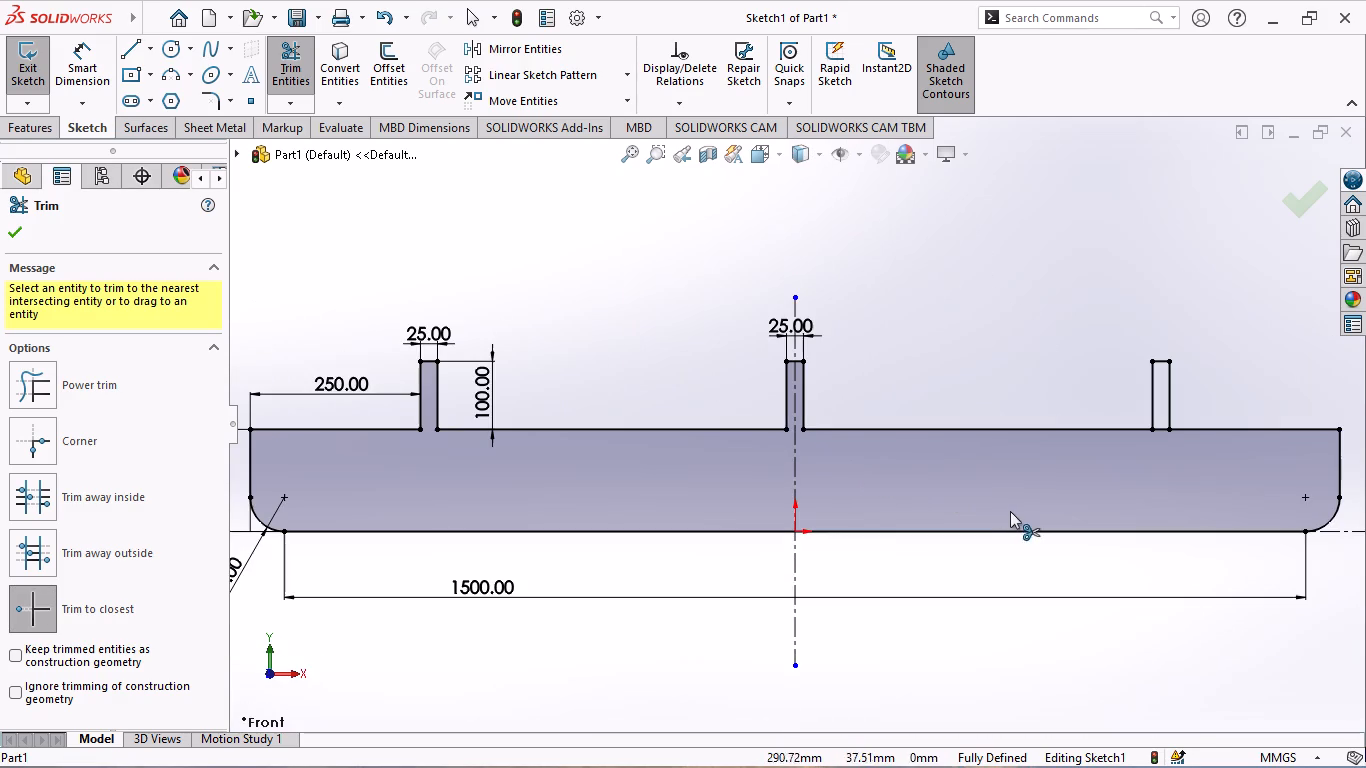
scroll(1175, 442, "down", 6)
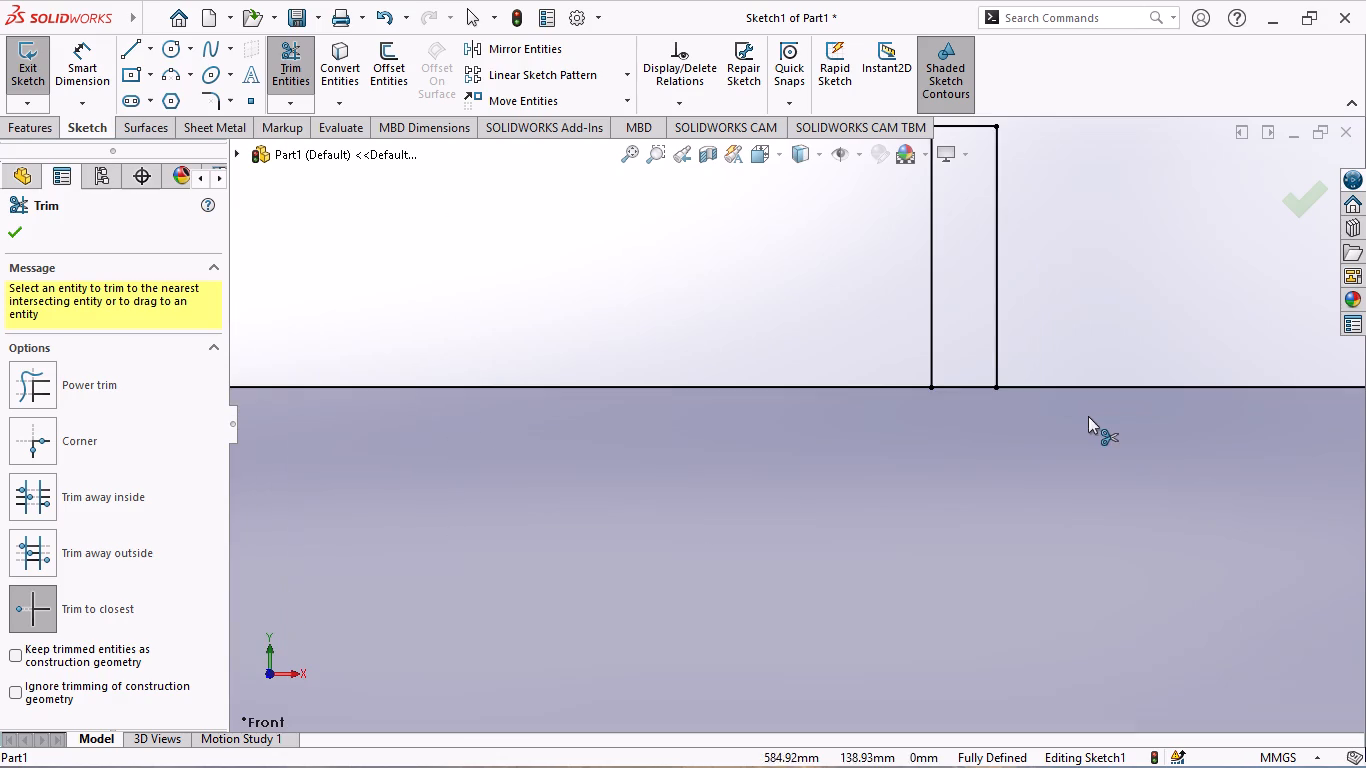
left_click(948, 386)
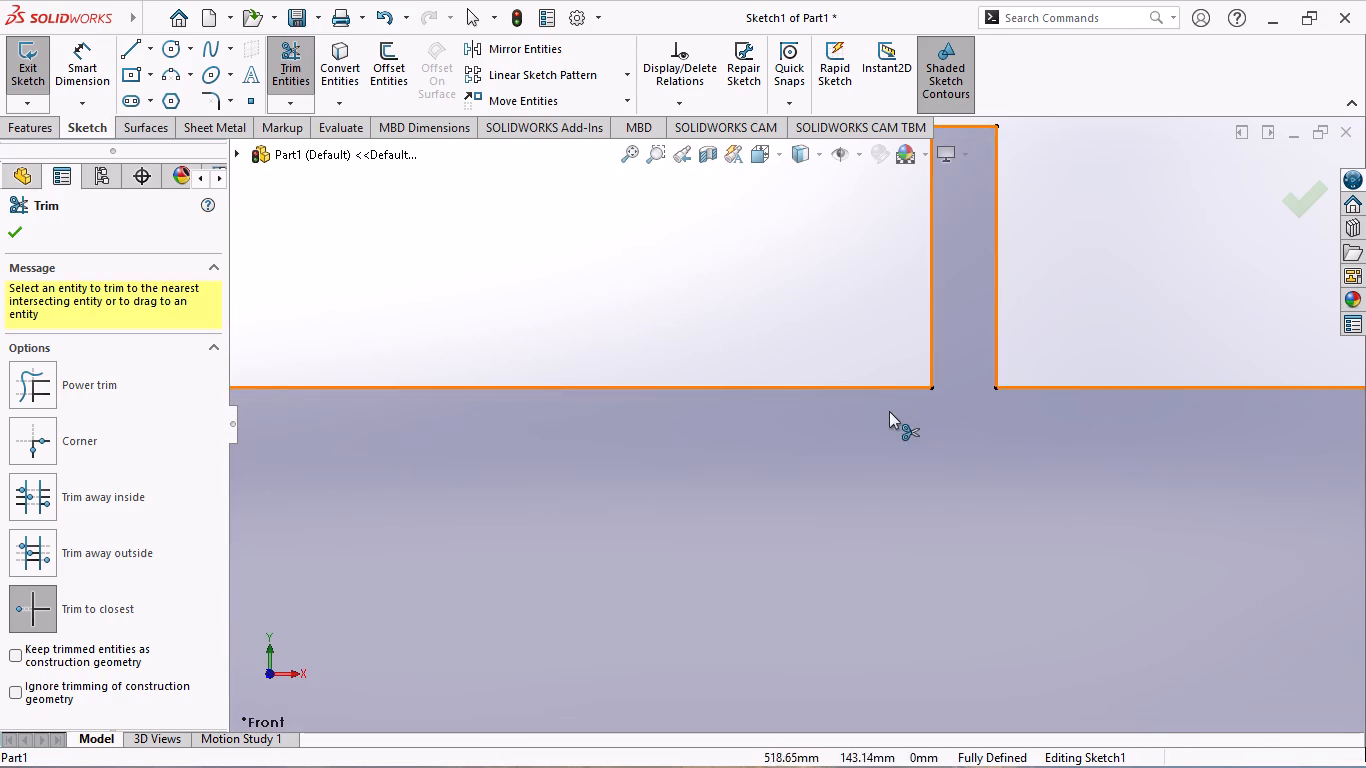
scroll(882, 412, "up", 6)
scroll(454, 369, "up", 3)
scroll(470, 367, "down", 2)
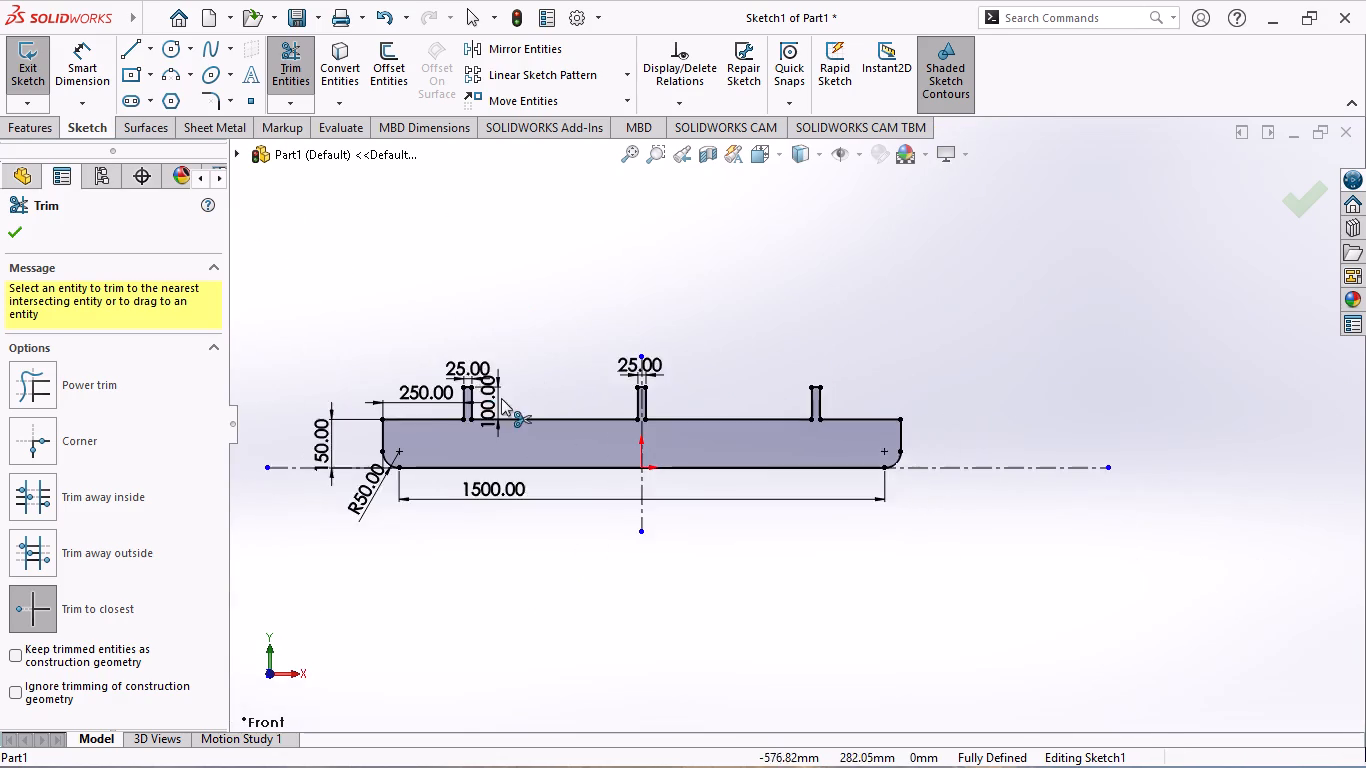
scroll(806, 476, "down", 2)
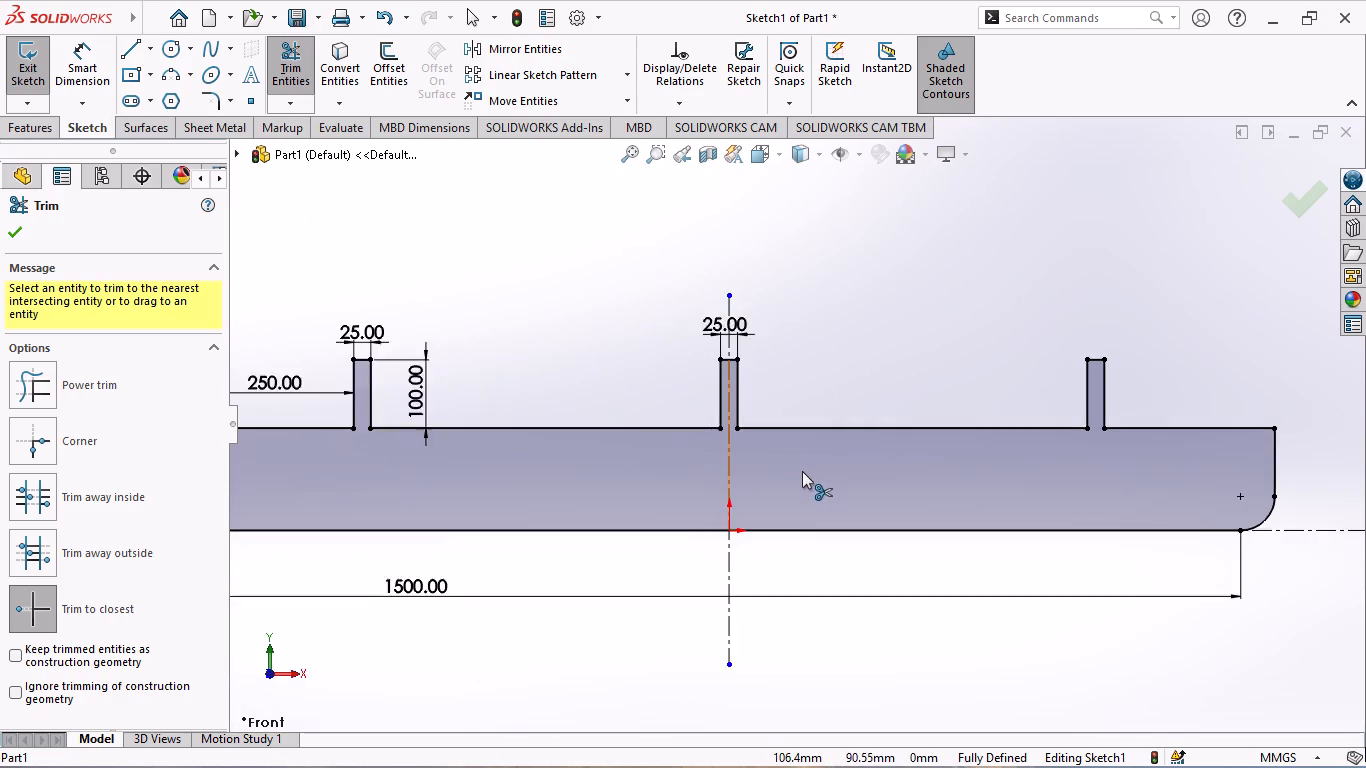
scroll(802, 471, "down", 1)
scroll(781, 489, "up", 2)
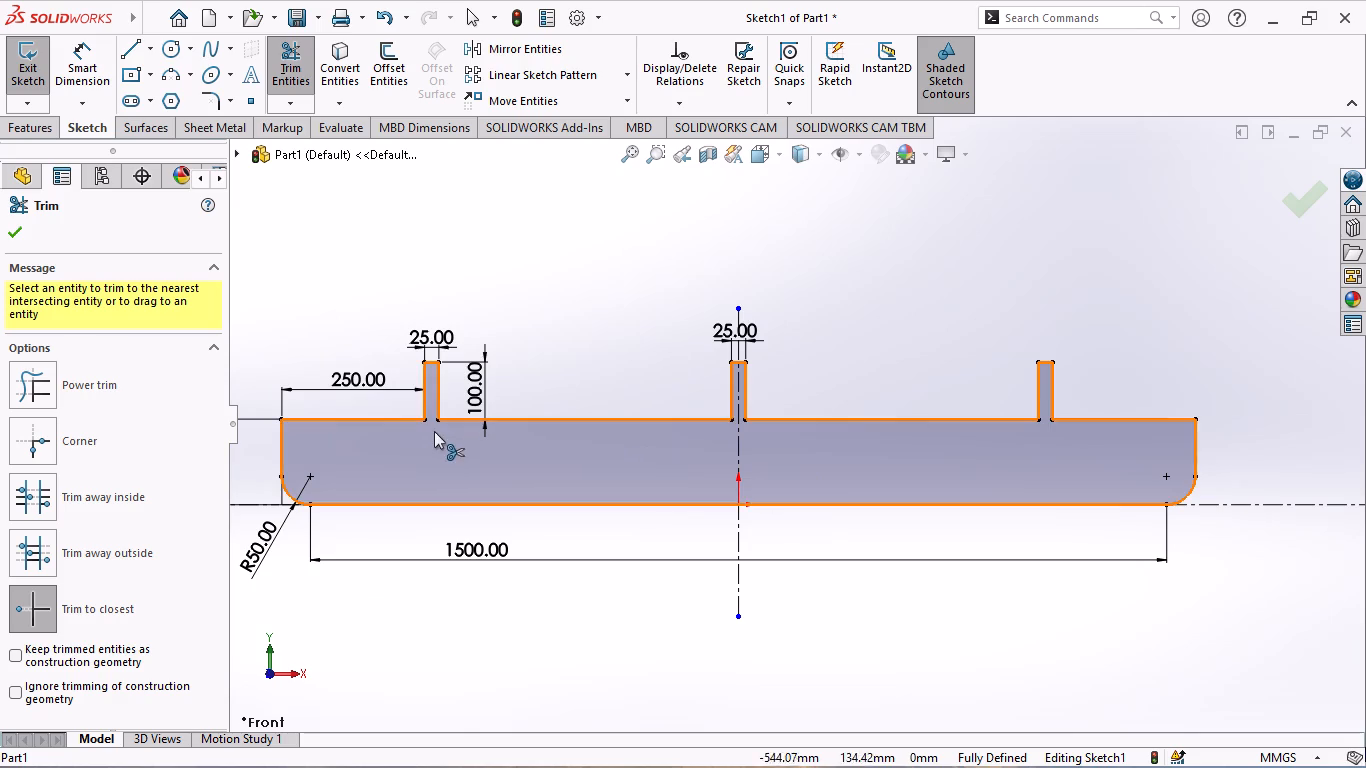
left_click(7, 225)
Extrude the trimmed profile as a Blind boss from the sketch plane to a depth of 20 mm.
left_click(35, 122)
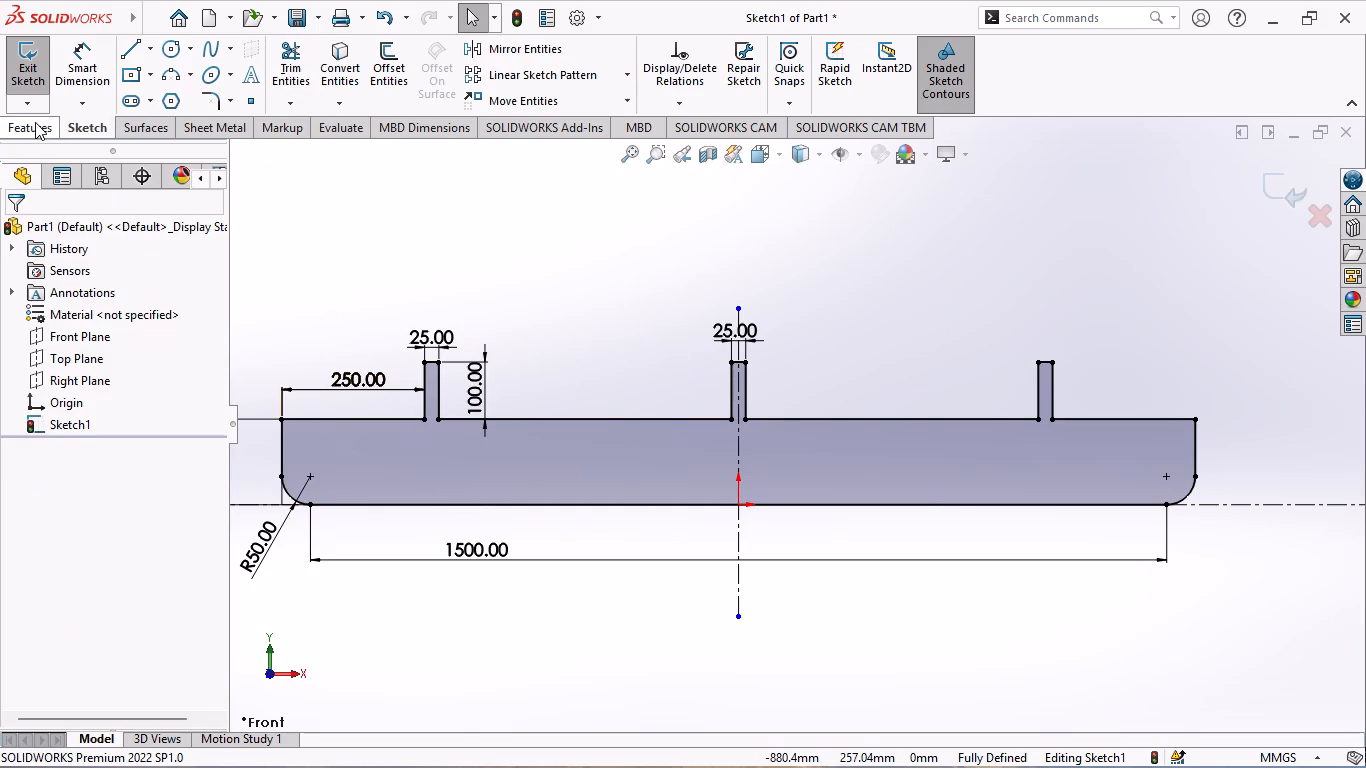
left_click(38, 52)
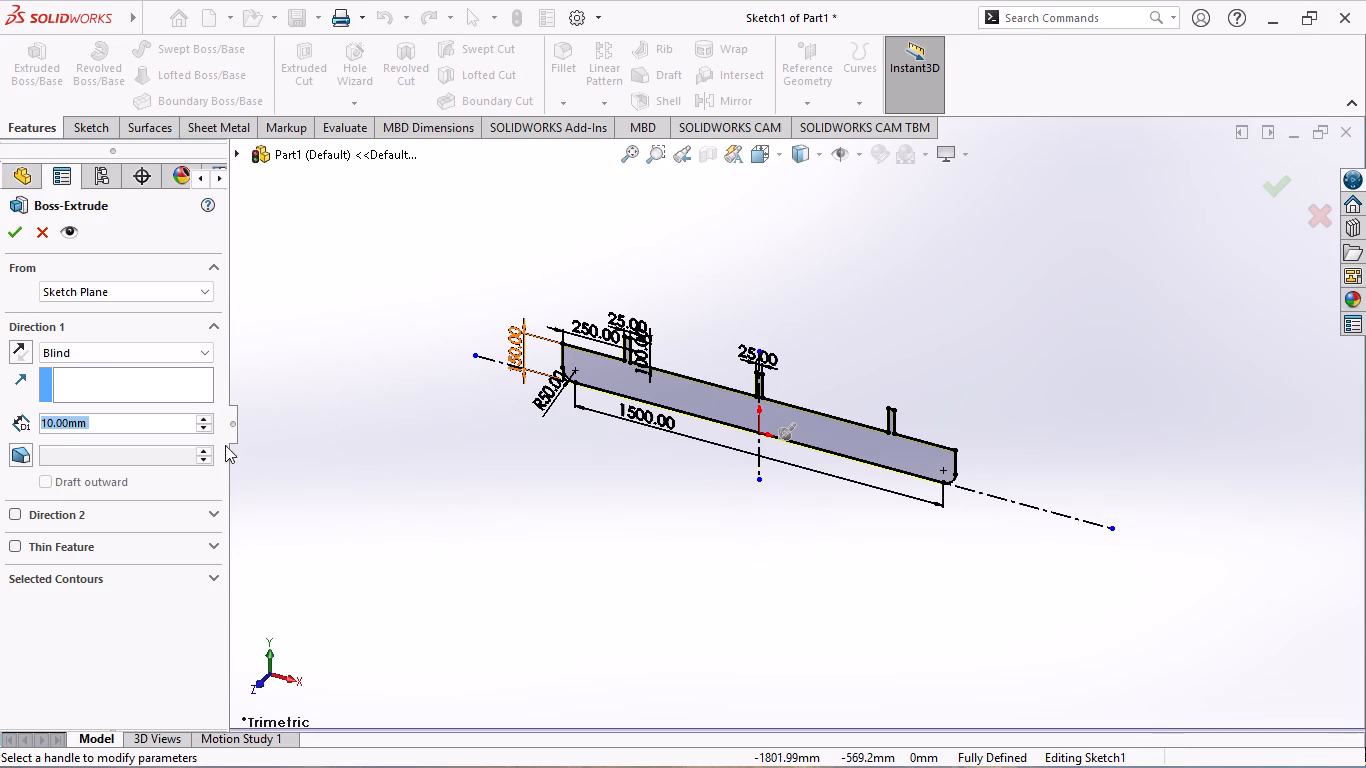
left_click(205, 418)
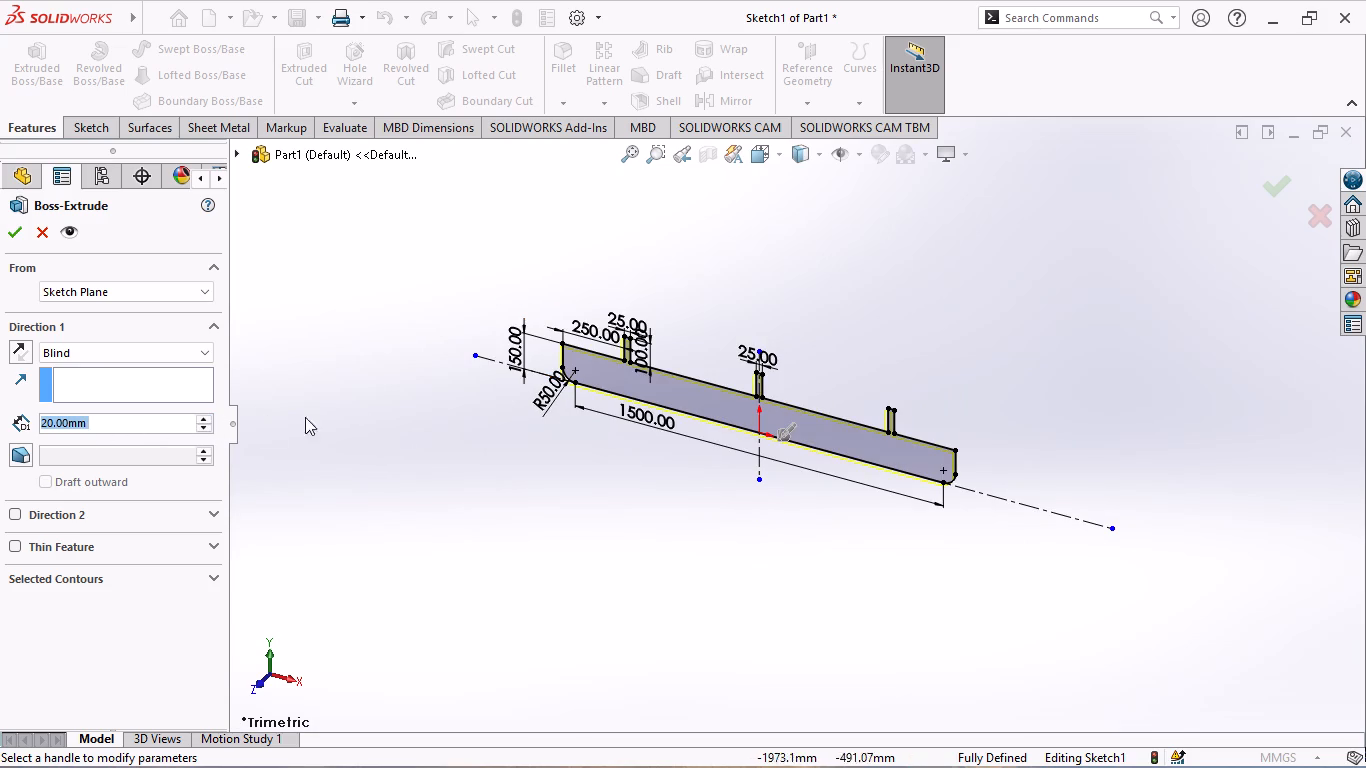
key("Return")
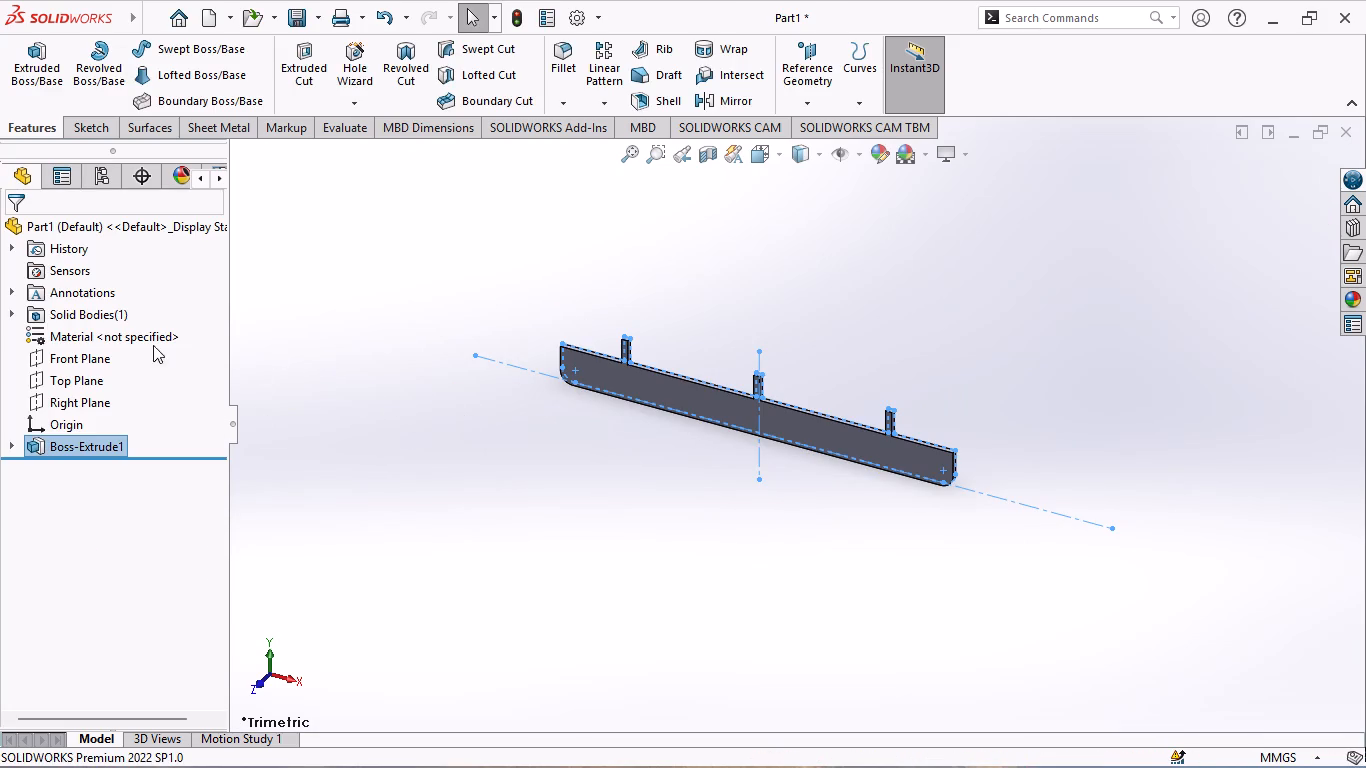
left_click(506, 440)
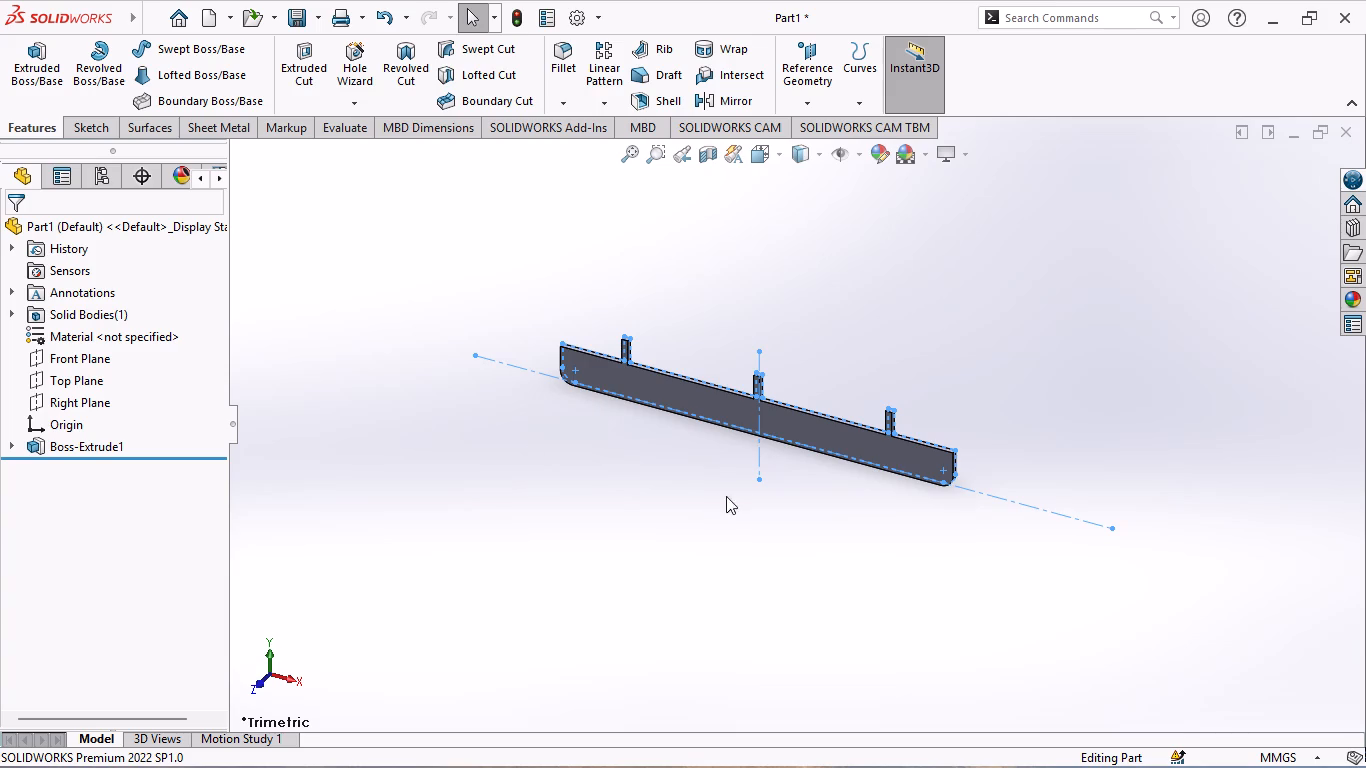
Examine the extruded part from several angles, including its faces, thickness, tabs and rounded corners.
scroll(955, 466, "down", 3)
scroll(619, 416, "down", 1)
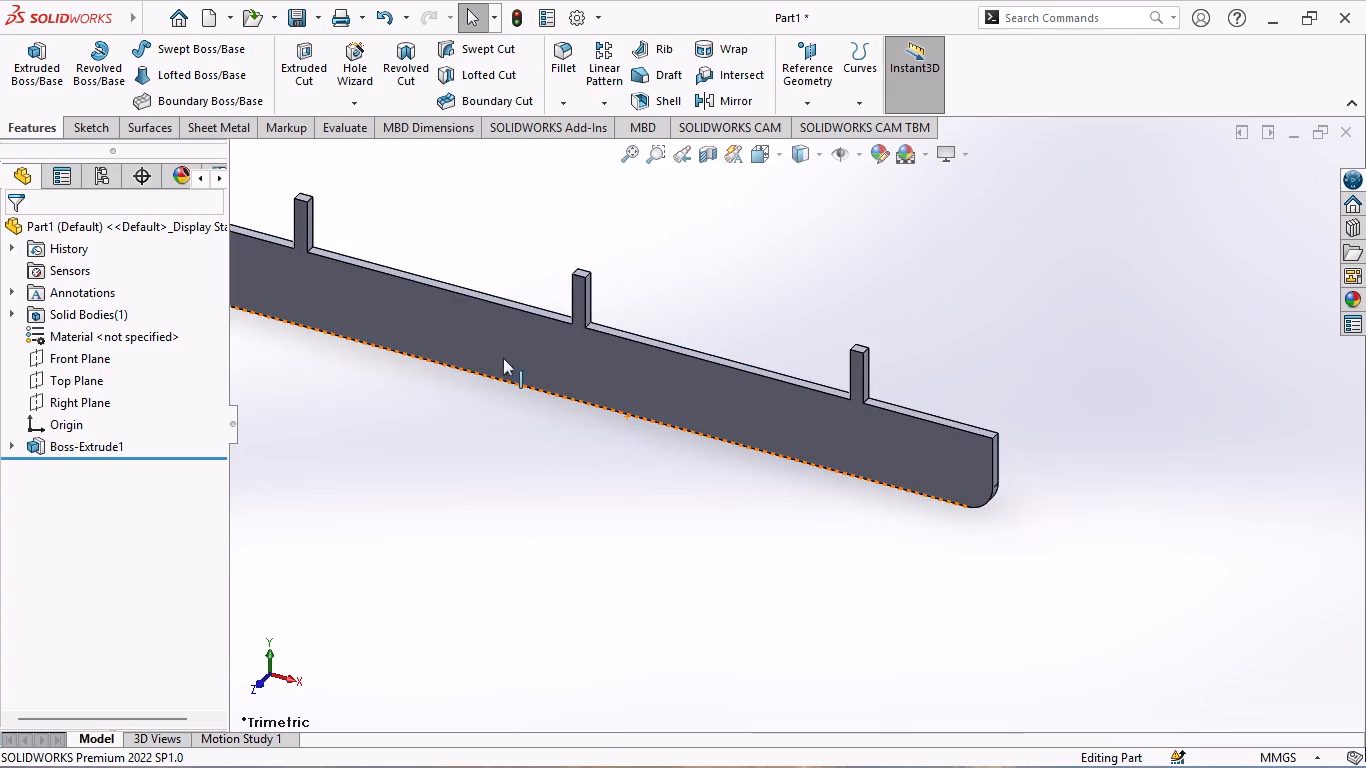
scroll(439, 311, "up", 1)
scroll(439, 311, "down", 1)
scroll(519, 322, "up", 1)
scroll(1072, 512, "up", 2)
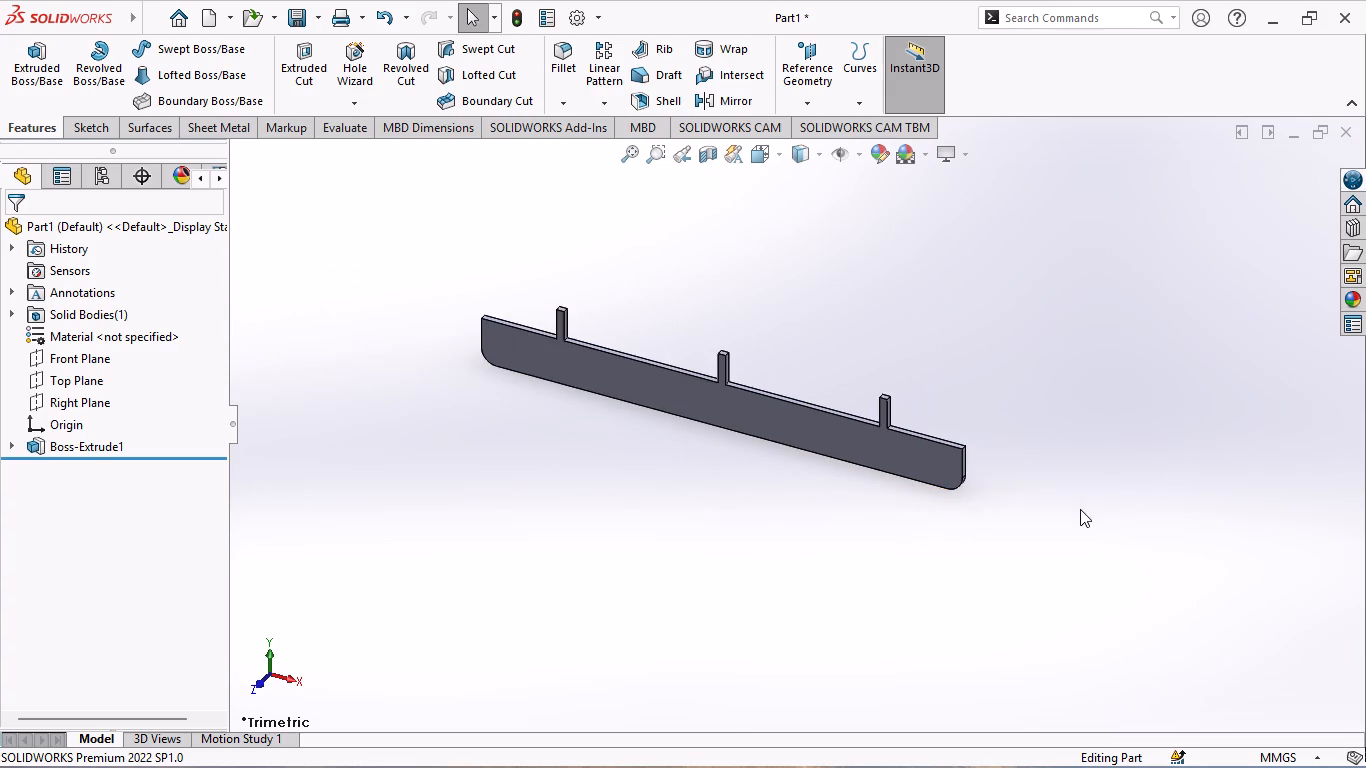
middle_click_drag(1018, 511, 783, 455)
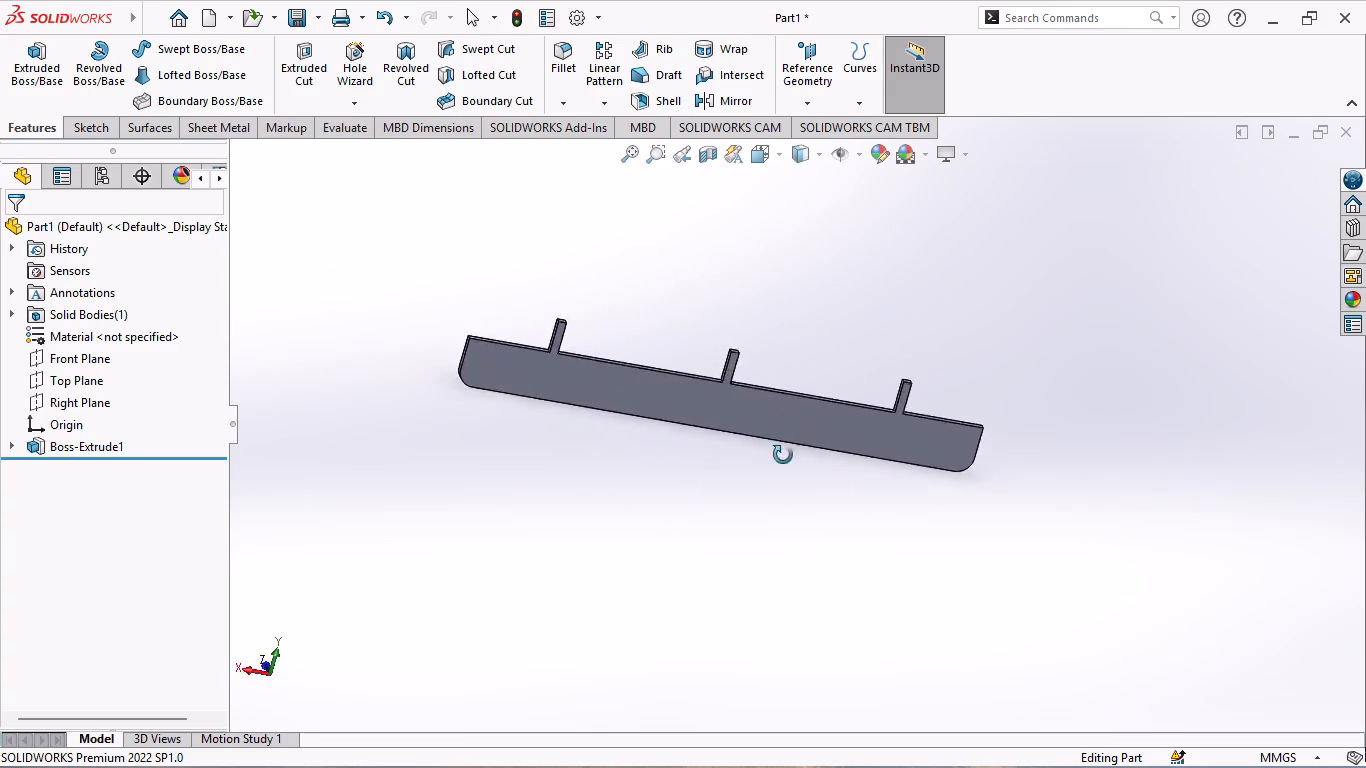
middle_click_drag(783, 455, 958, 476)
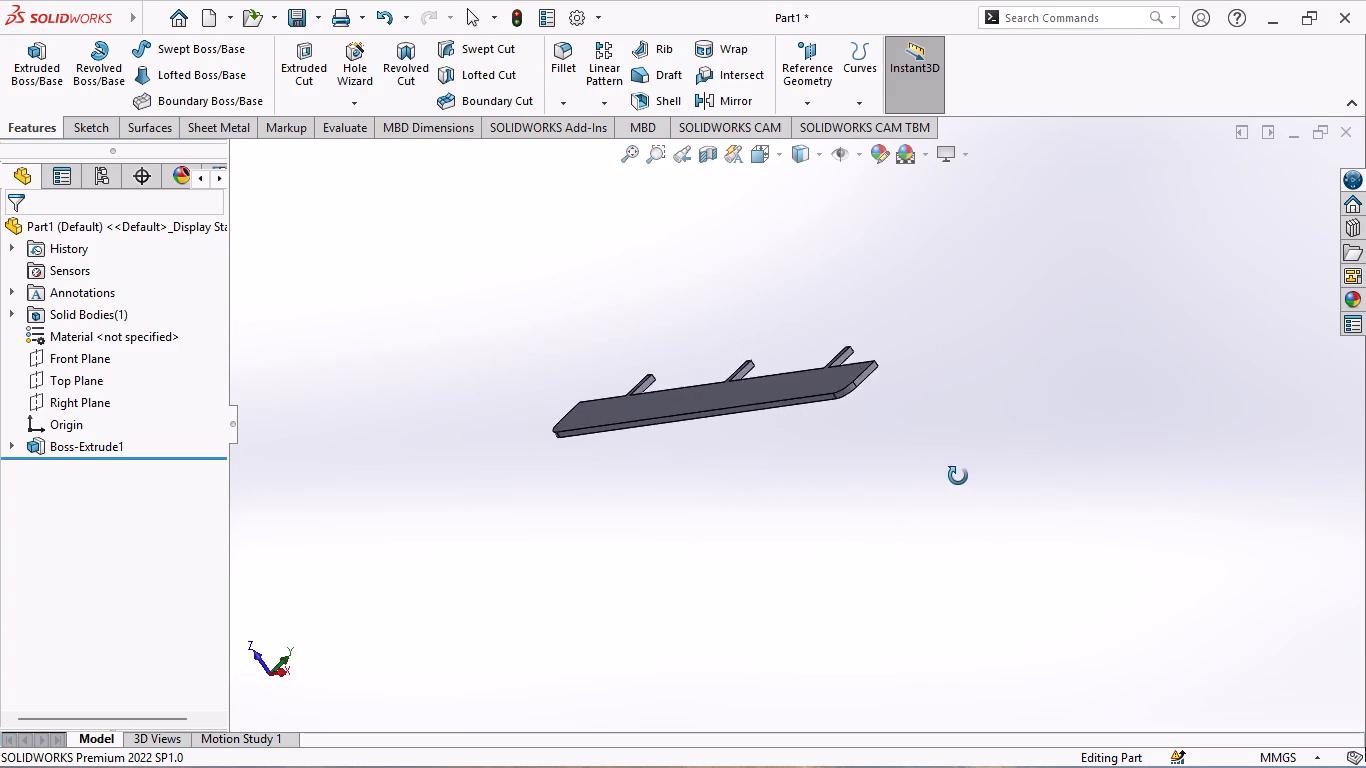
middle_click_drag(958, 476, 987, 432)
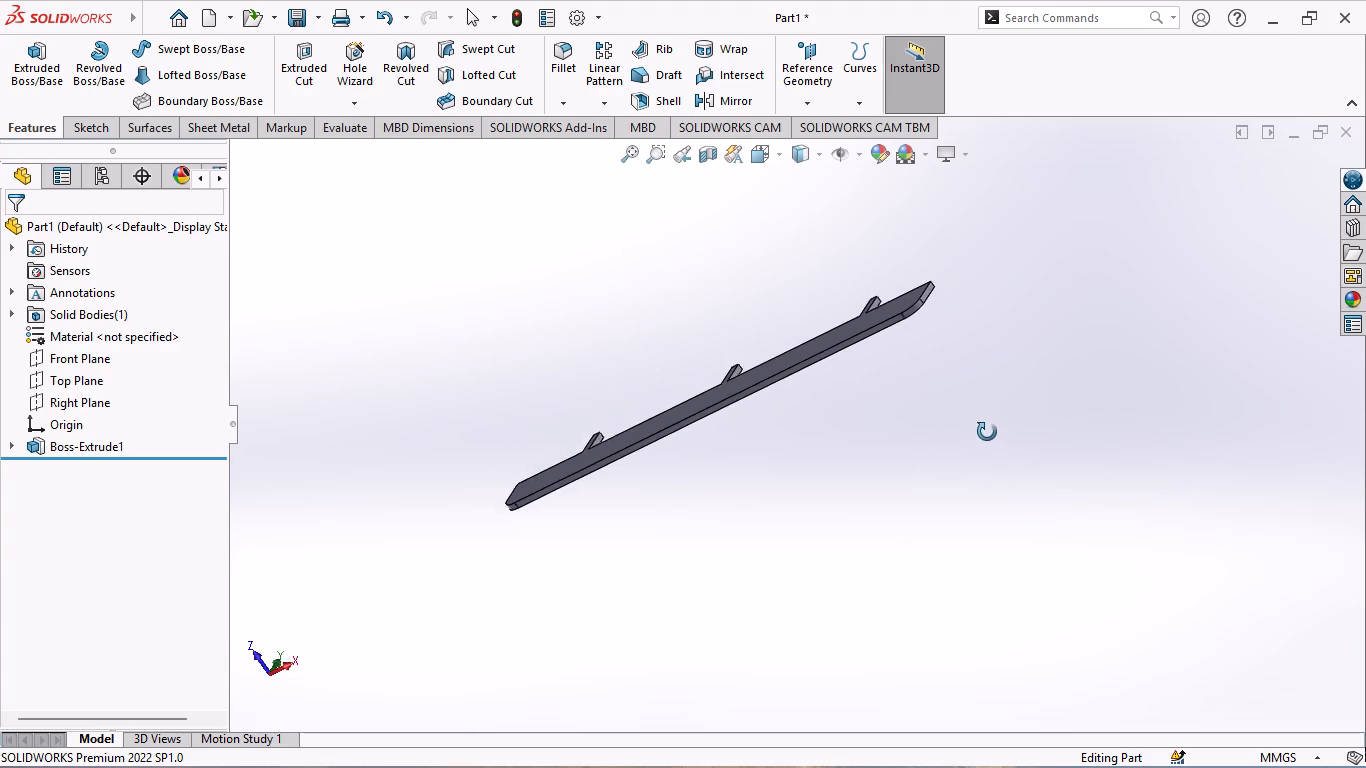
middle_click_drag(987, 432, 1006, 299)
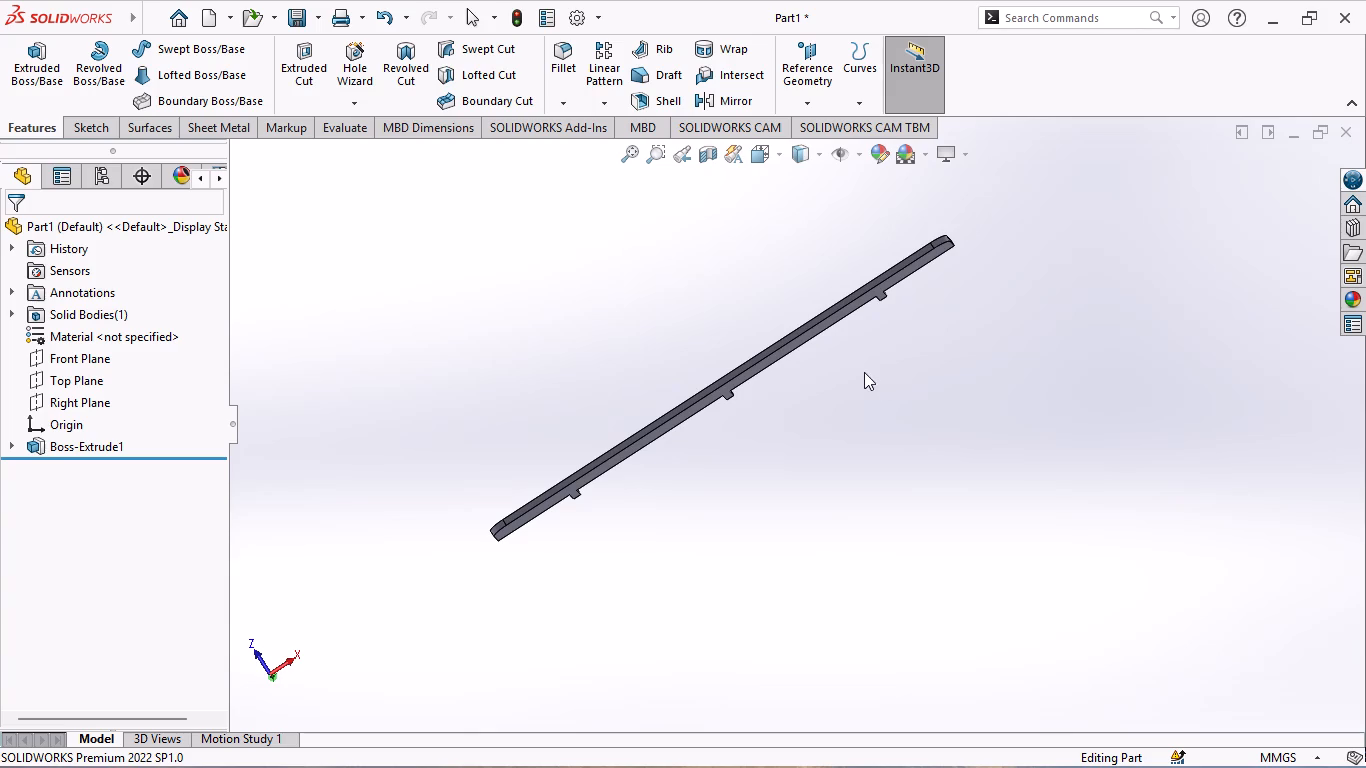
middle_click_drag(749, 286, 730, 505)
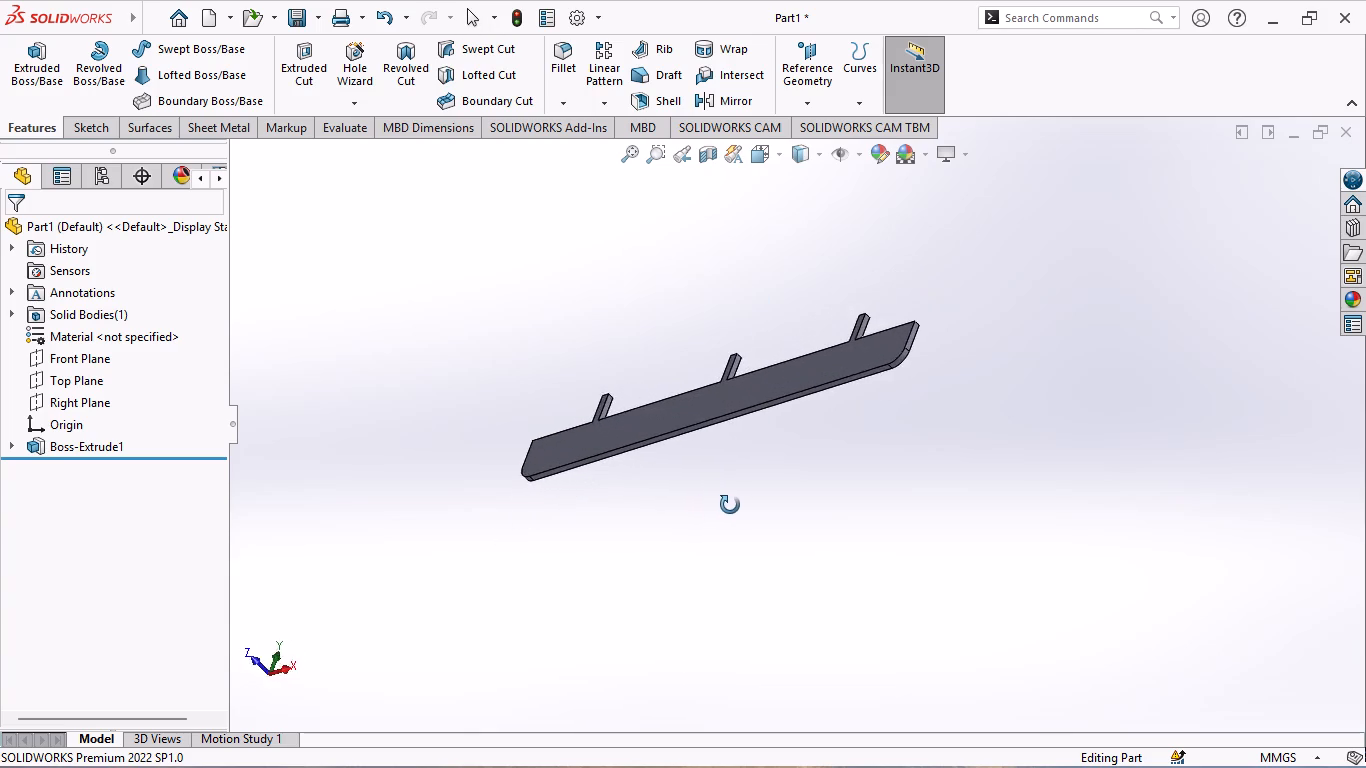
middle_click_drag(730, 505, 662, 391)
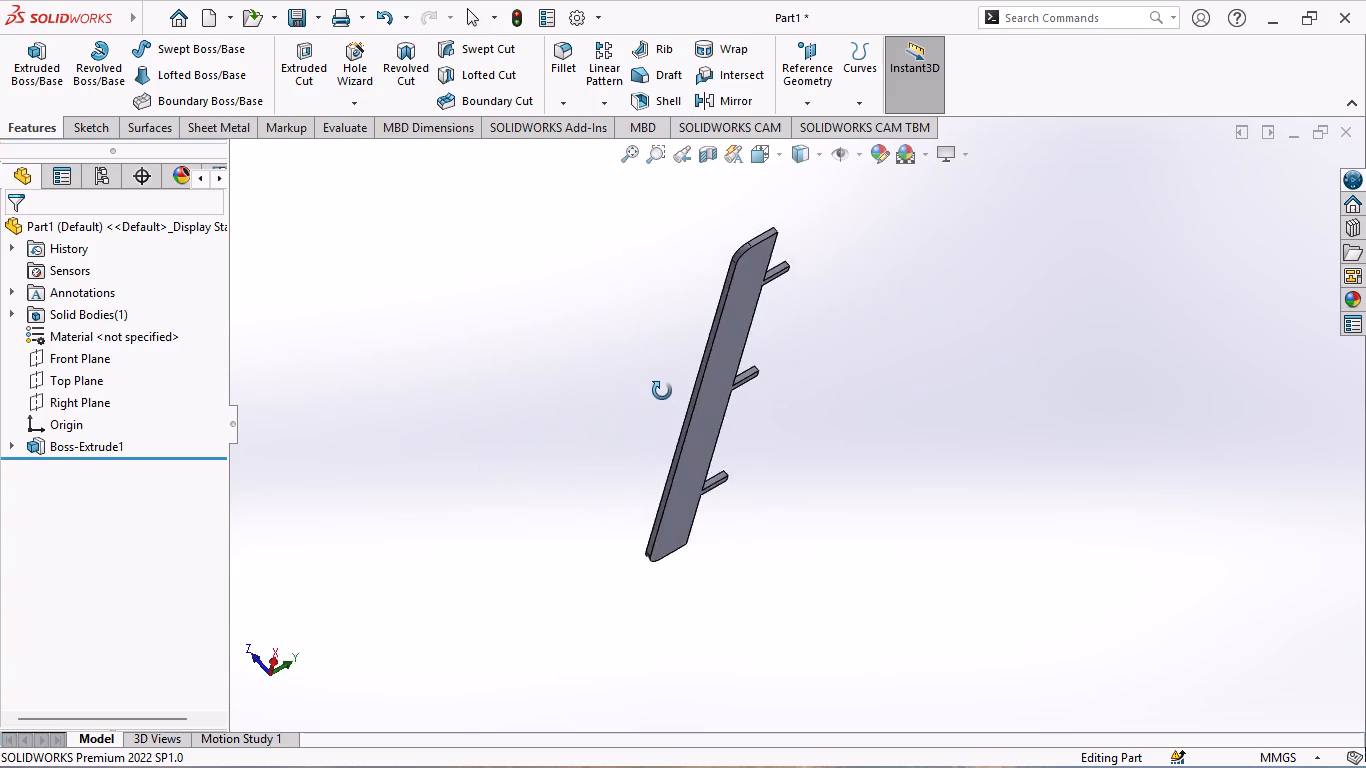
middle_click_drag(662, 391, 843, 540)
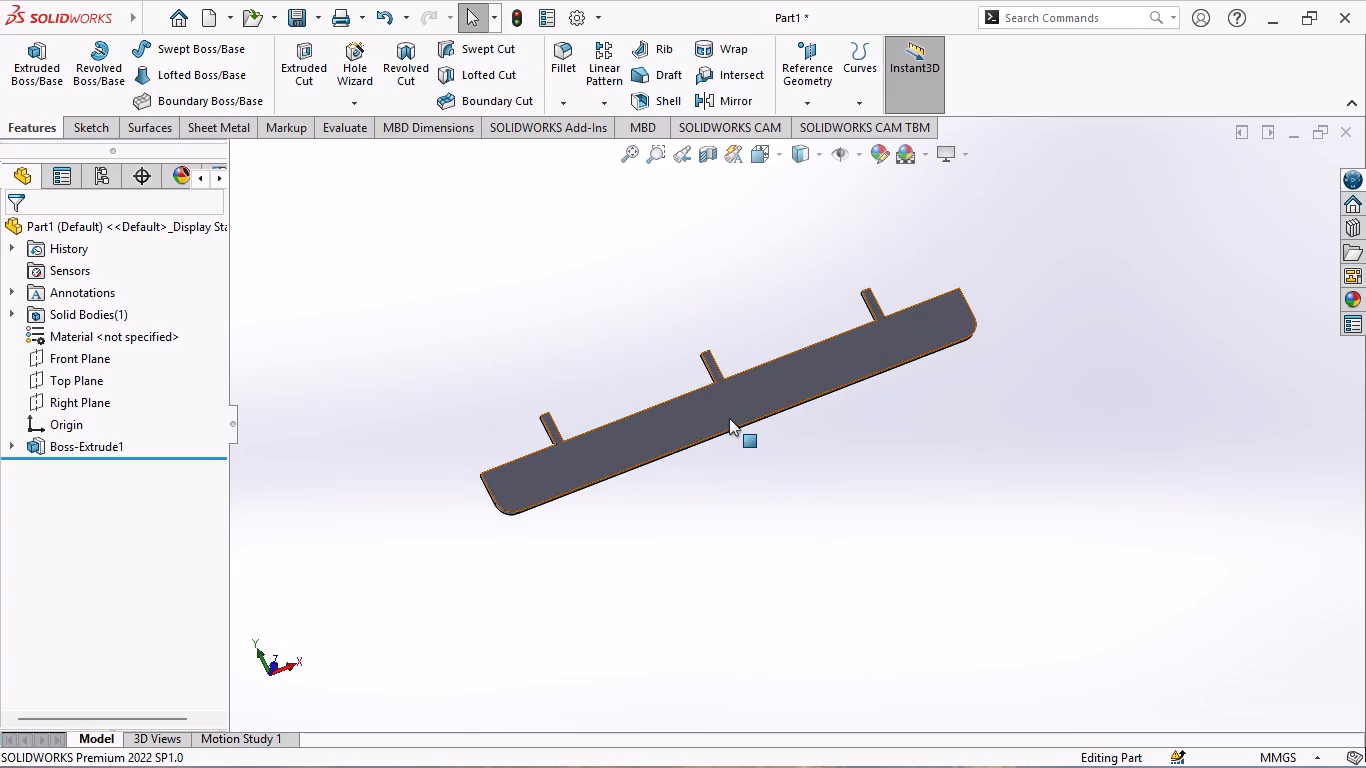
Orient the part to the Front view and start a new sketch on its large front face.
left_click(777, 155)
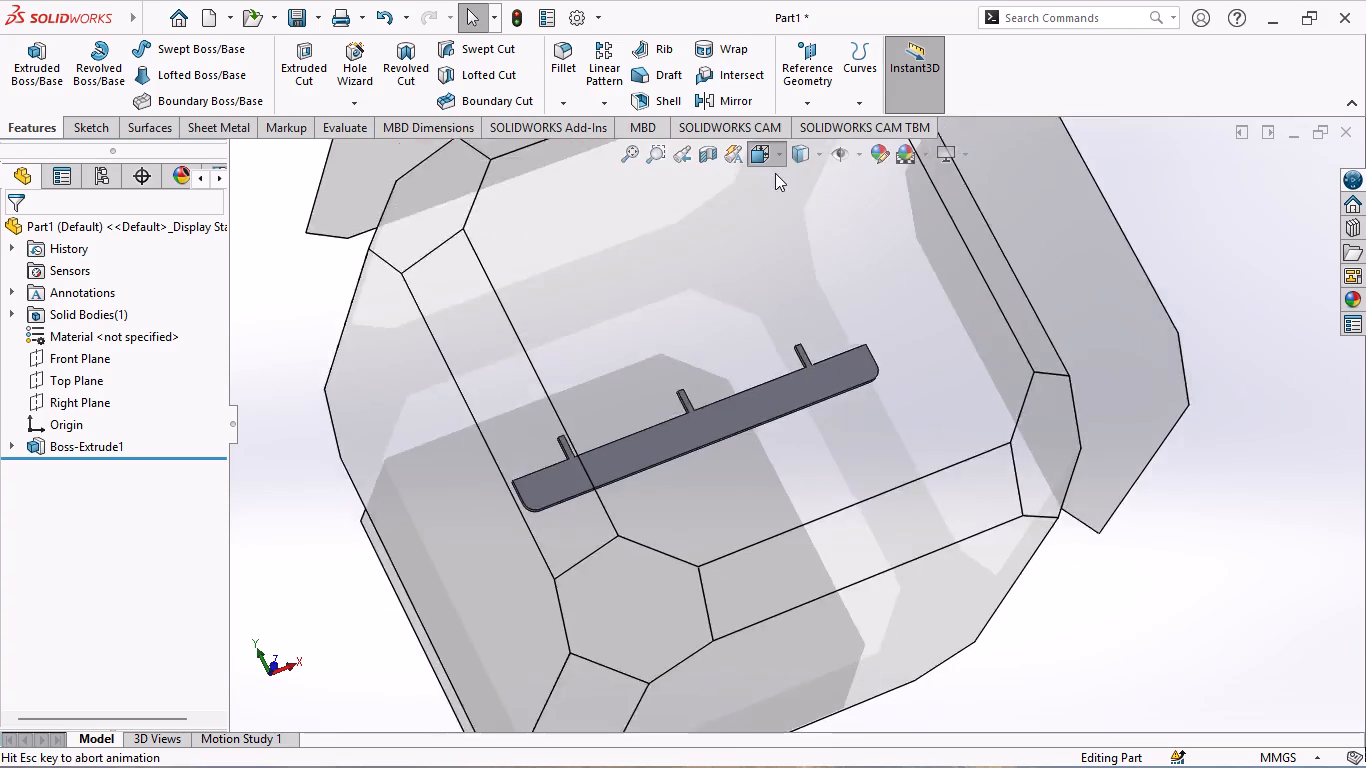
left_click(790, 234)
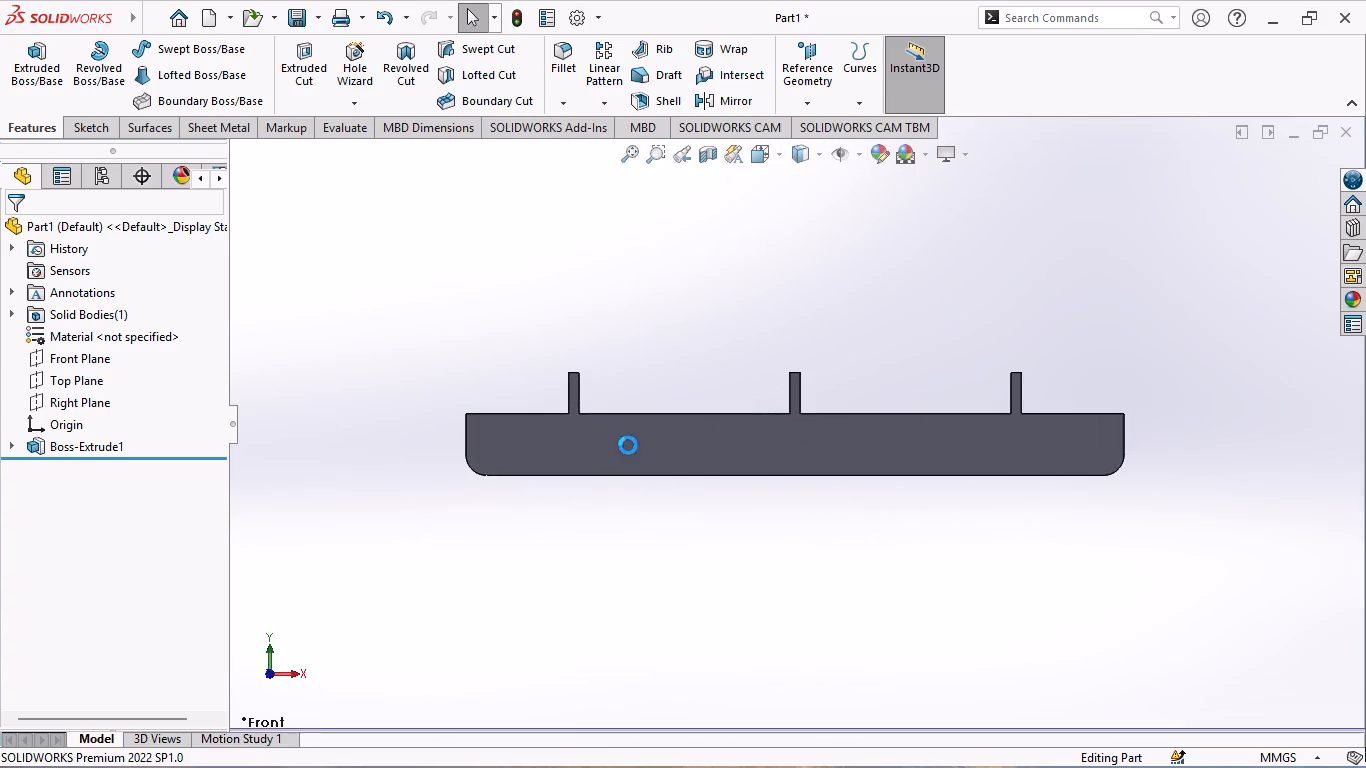
scroll(502, 436, "down", 3)
scroll(621, 422, "down", 5)
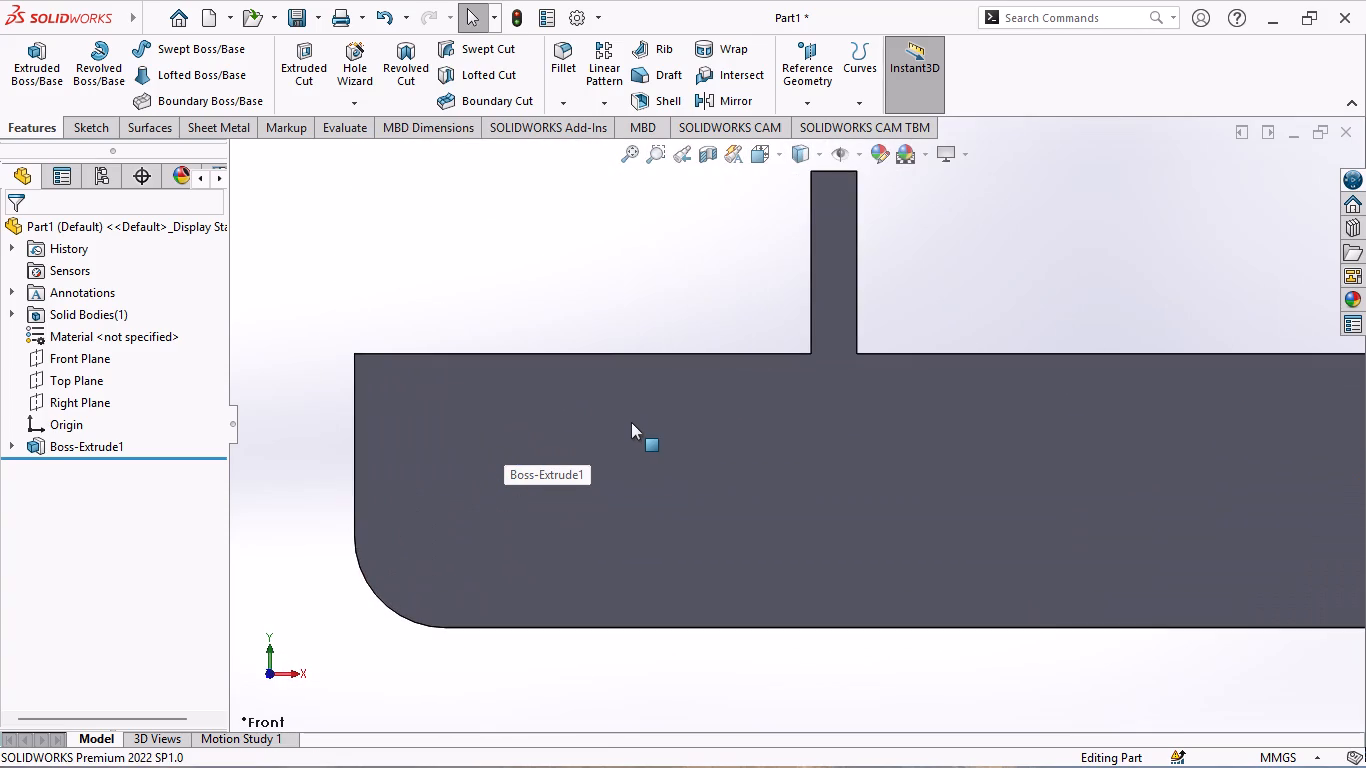
left_click(458, 426)
left_click(550, 368)
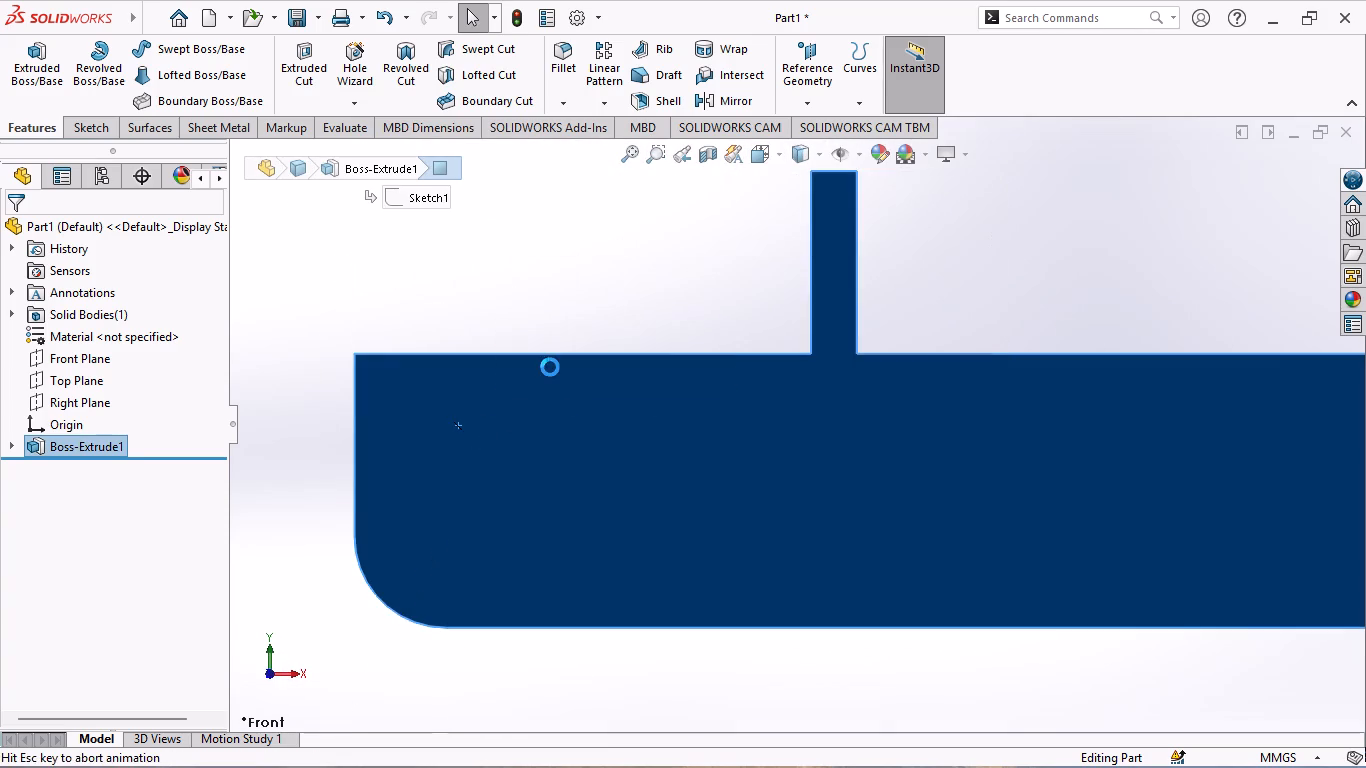
Sketch a circle of about 12.6 mm radius on the front face near the body's upper-left corner.
scroll(504, 424, "down", 3)
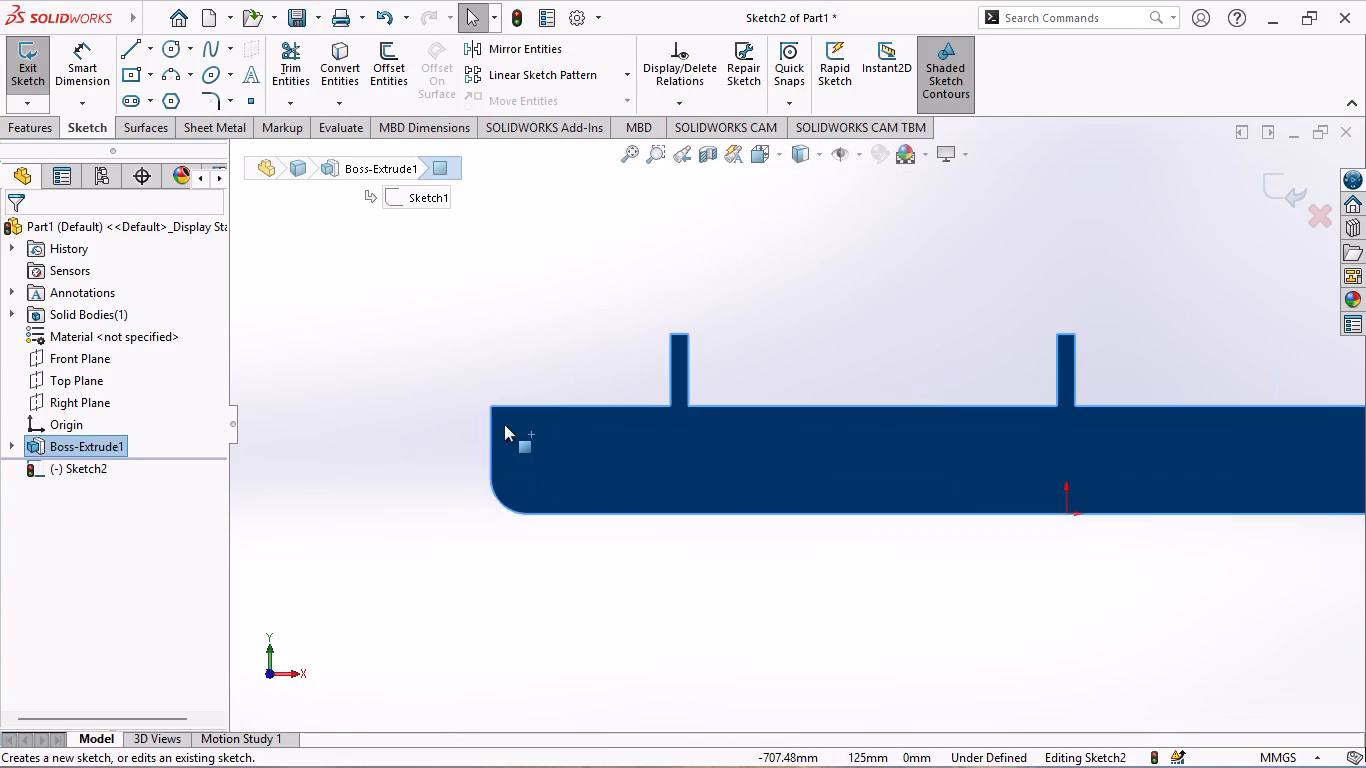
scroll(596, 424, "down", 6)
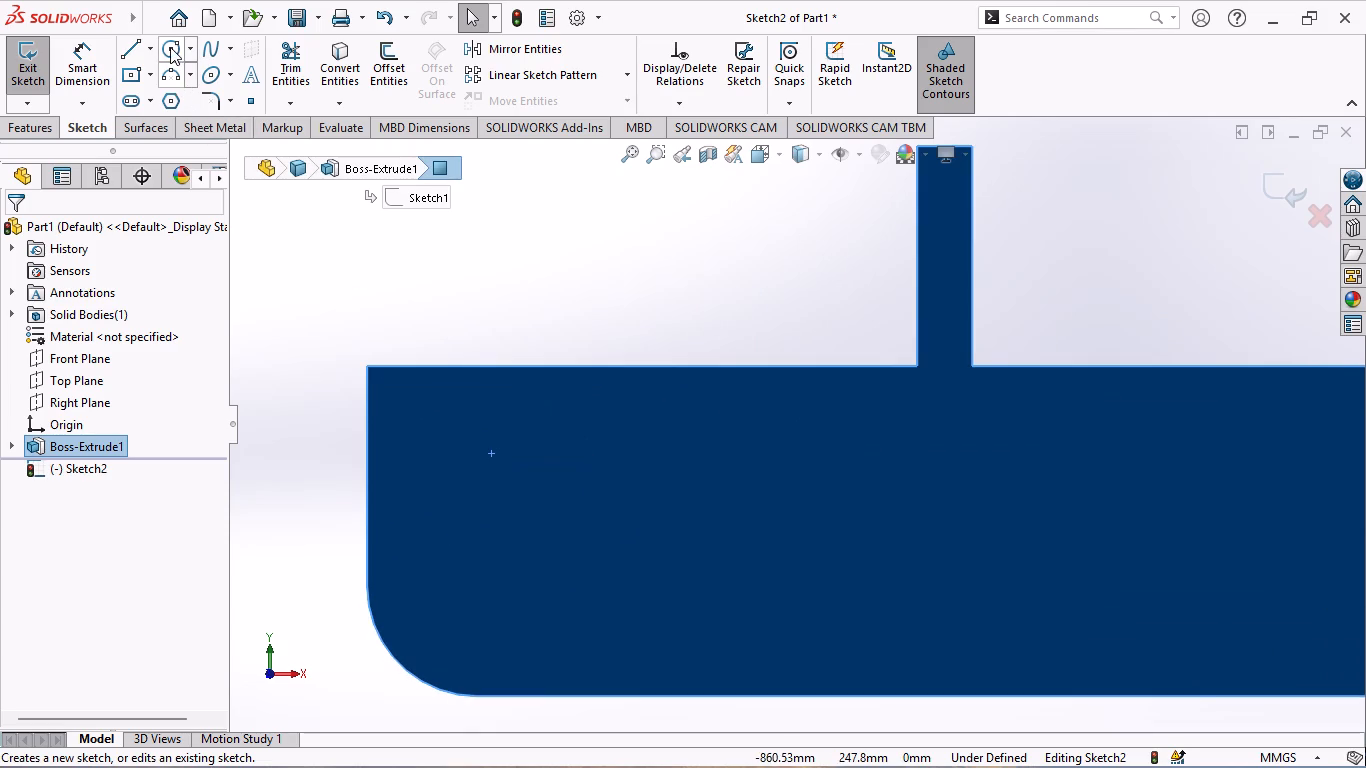
left_click(169, 46)
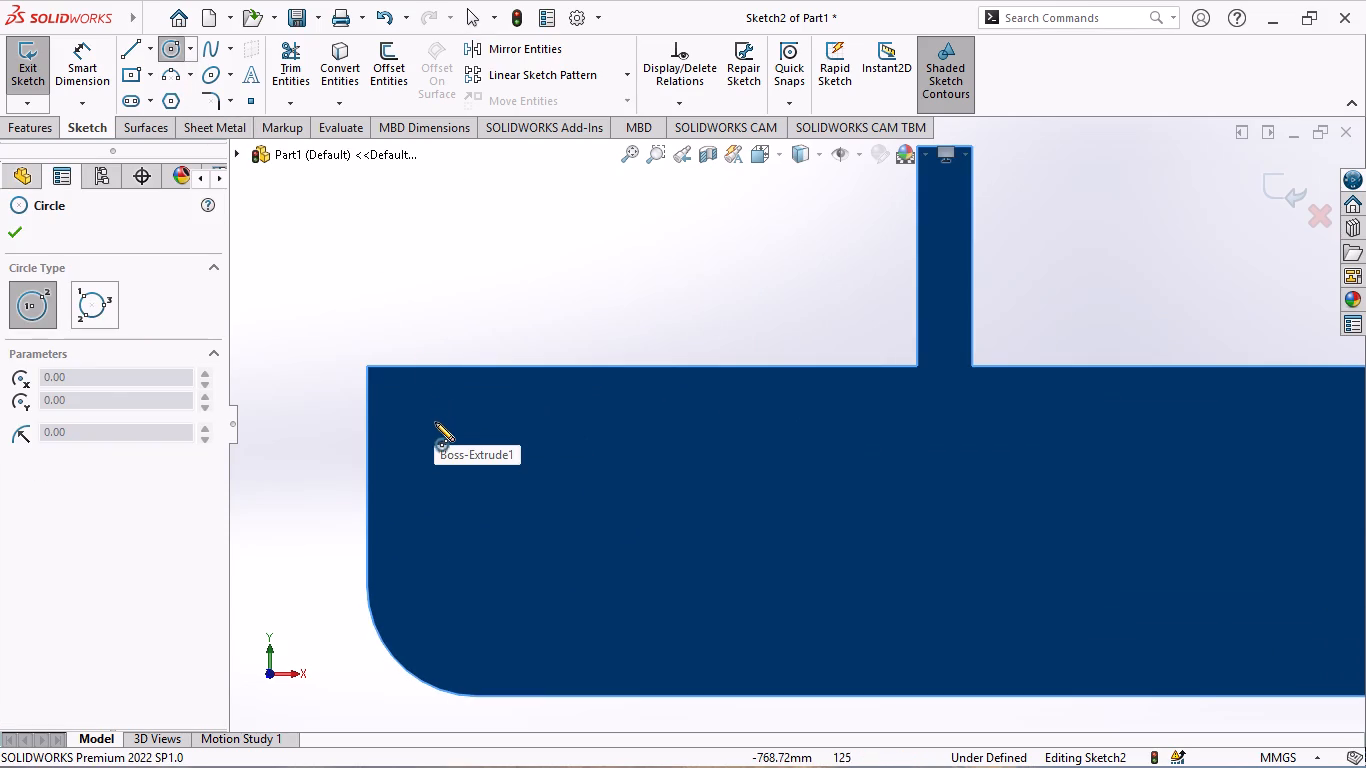
left_click(432, 422)
left_click(450, 443)
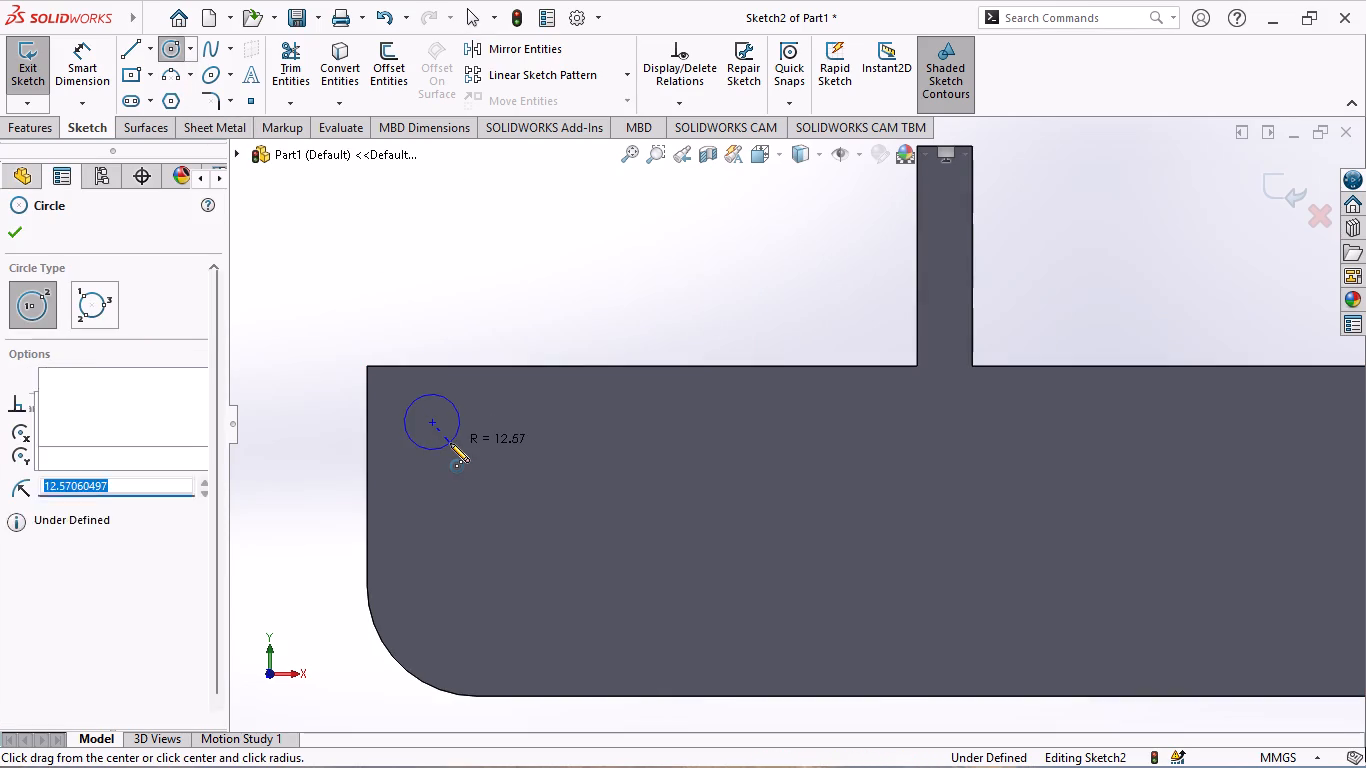
Dimension the circle's diameter on the front face as 8 mm.
key("Escape")
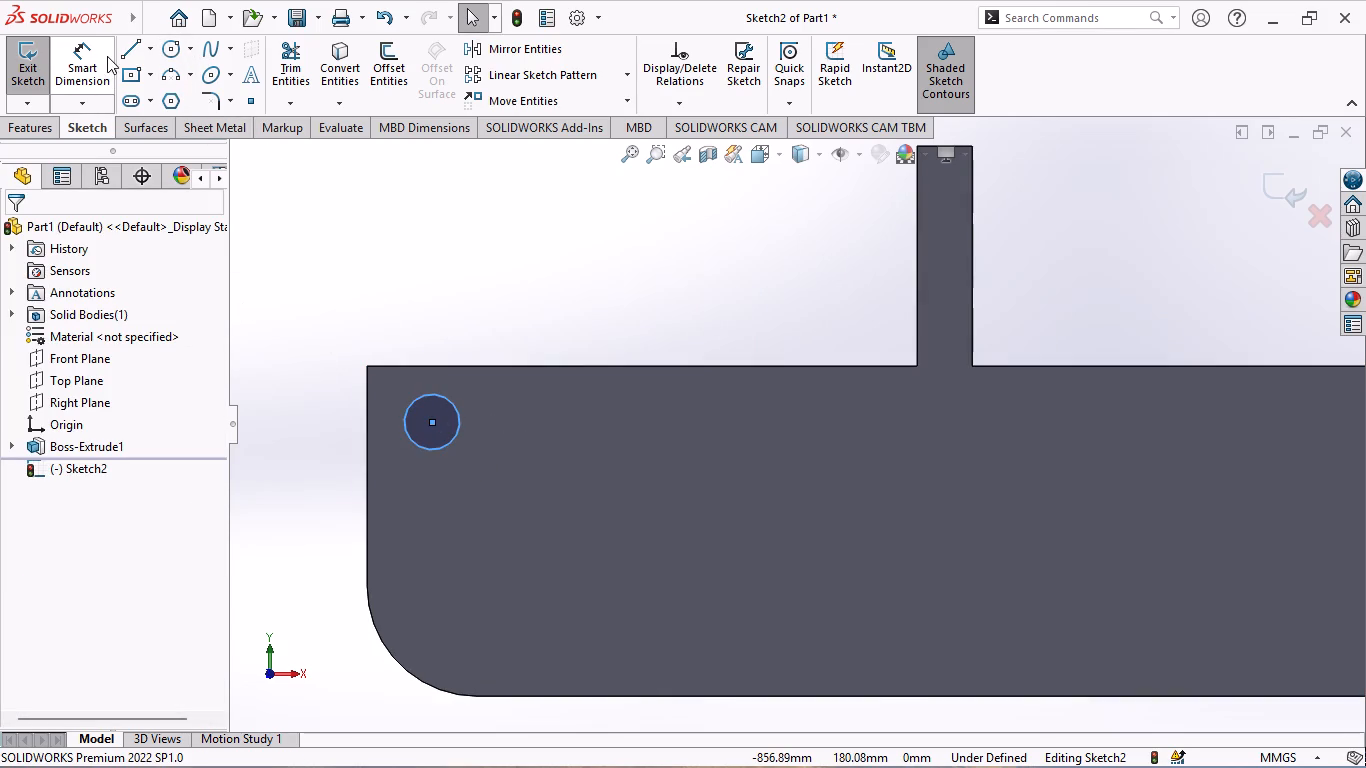
left_click(72, 68)
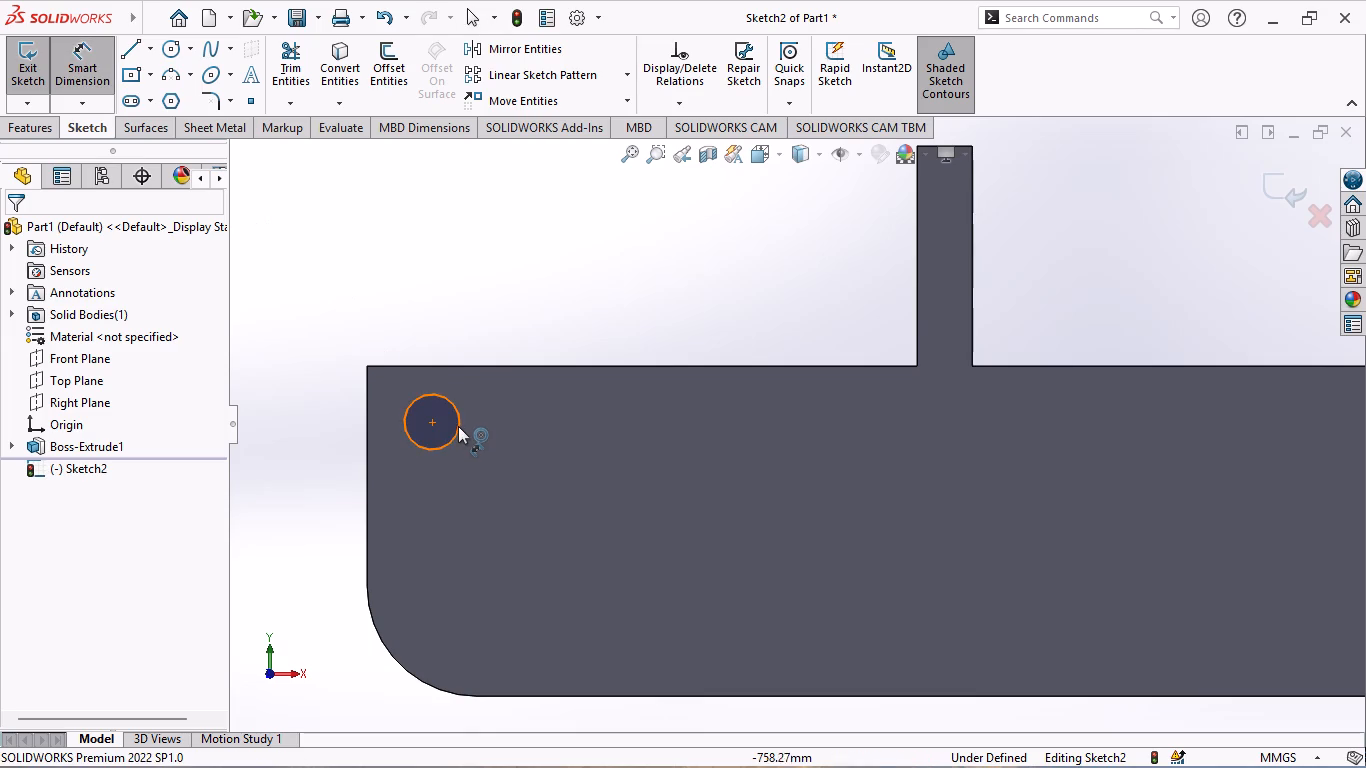
left_click(453, 435)
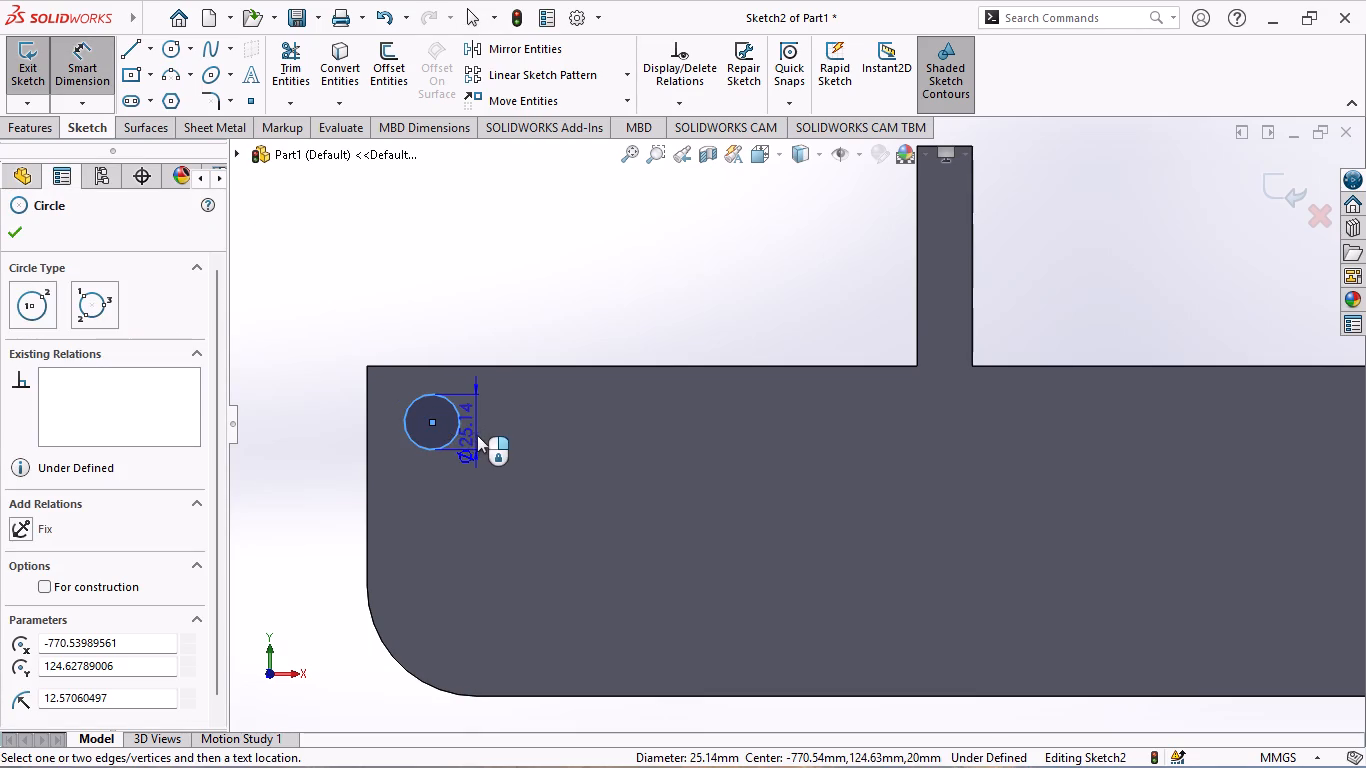
left_click(493, 444)
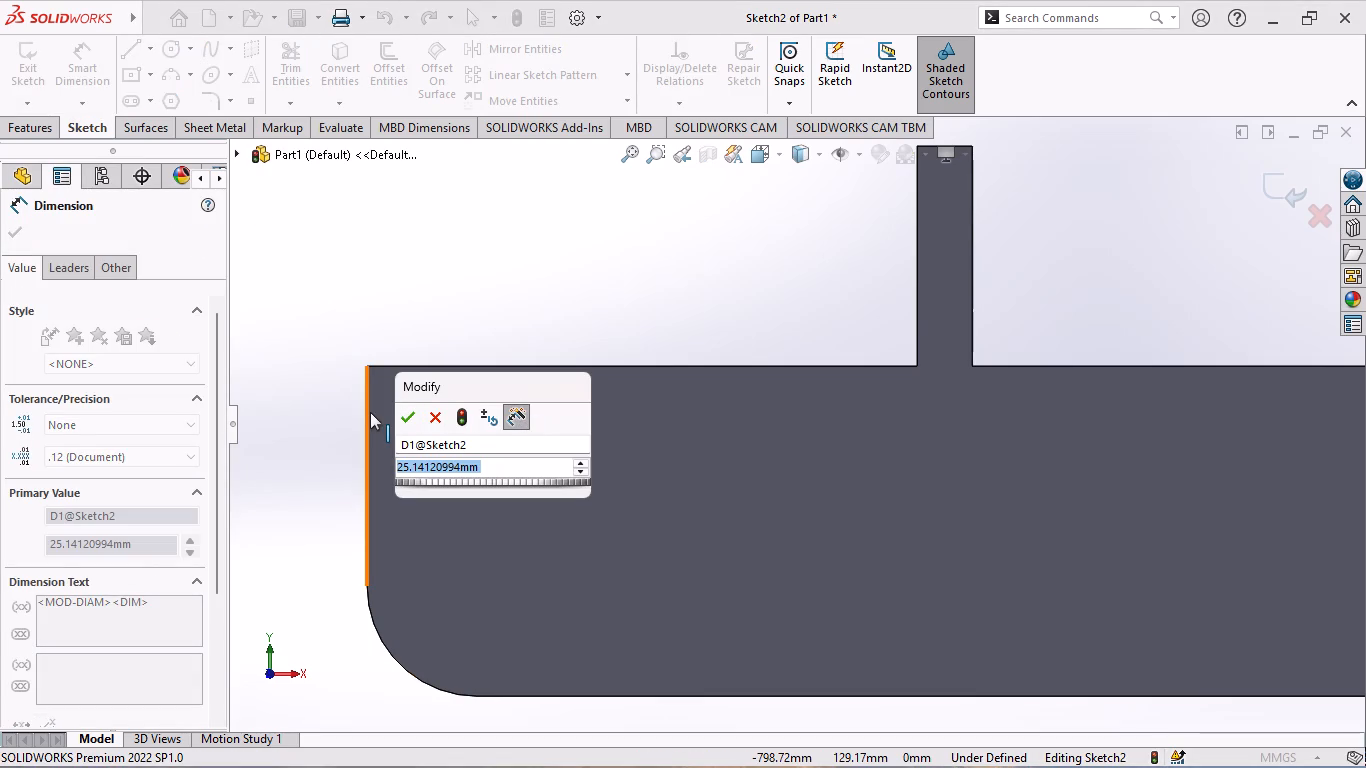
key("8")
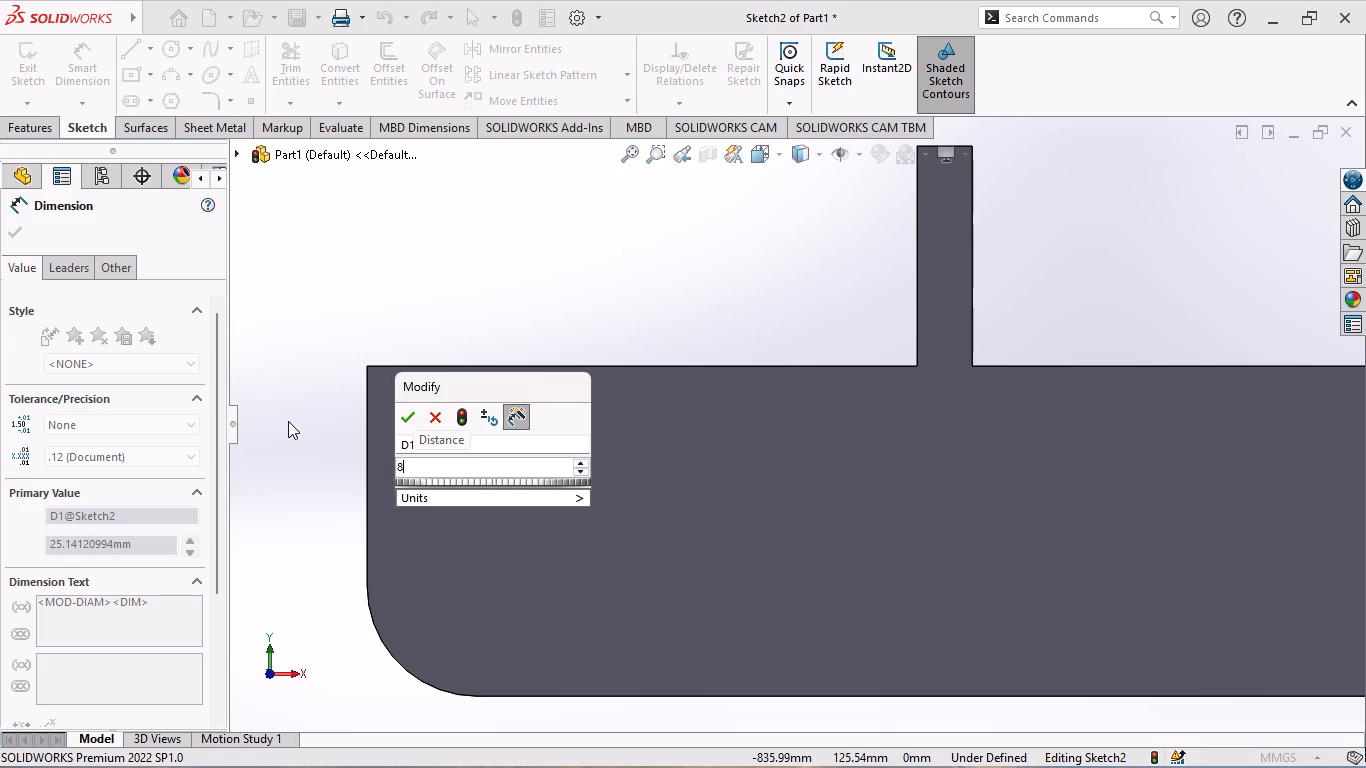
key("Return")
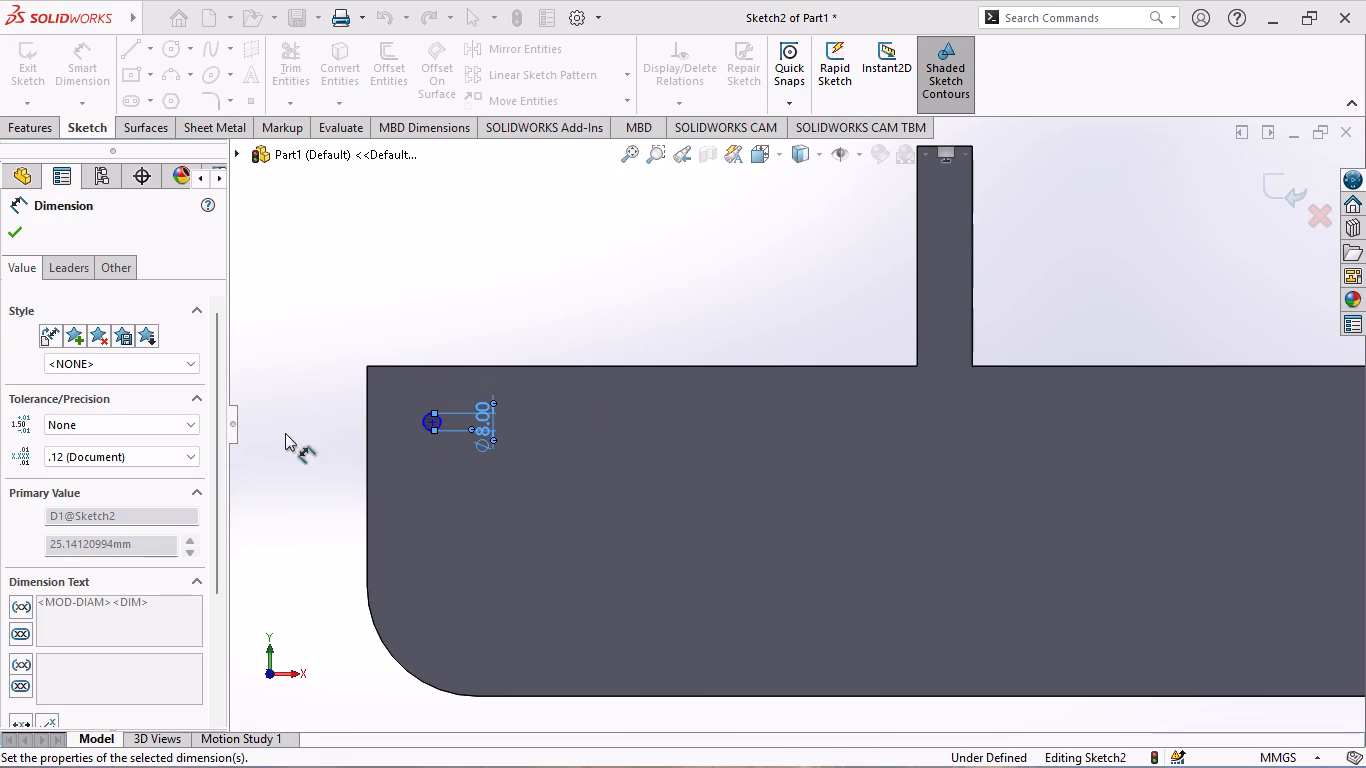
Dimension the circle's centre 20 mm below the body's top edge.
scroll(470, 407, "down", 2)
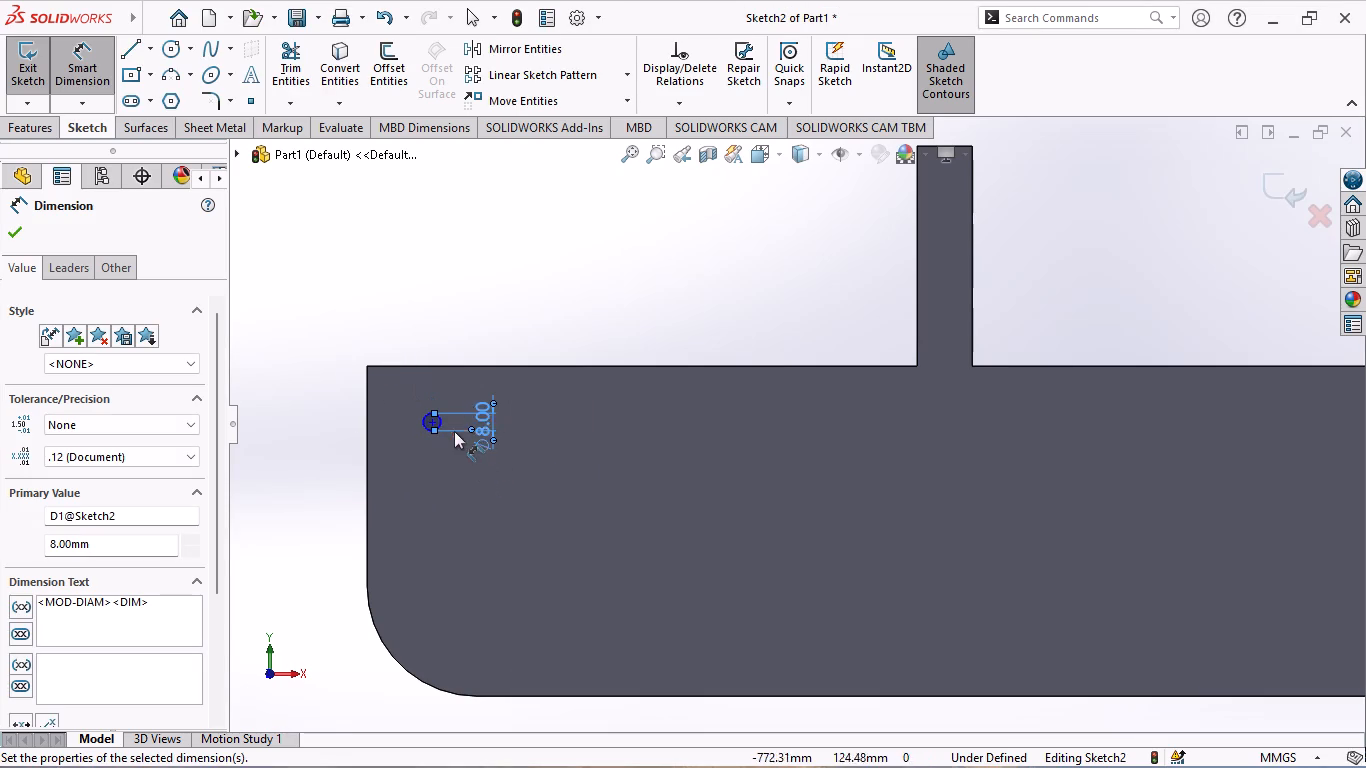
scroll(454, 431, "down", 4)
left_click(531, 420)
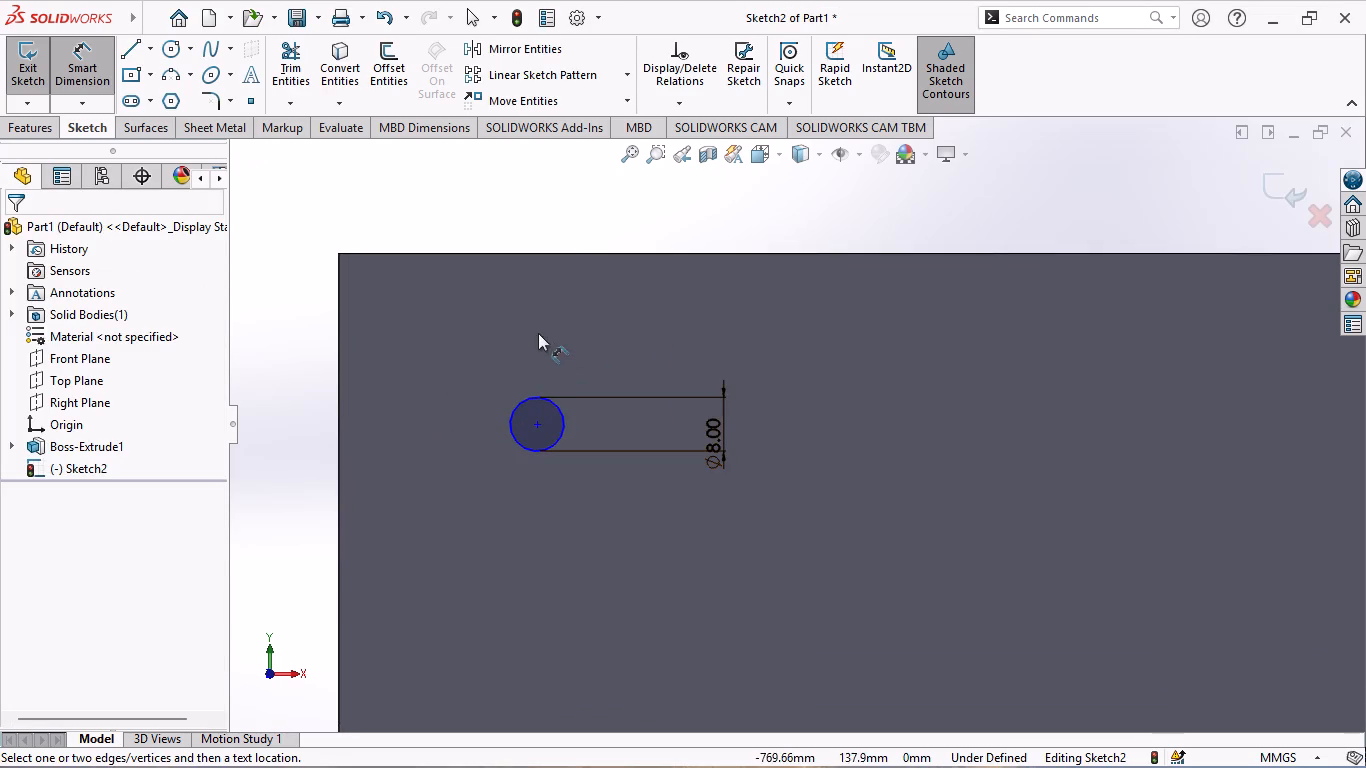
left_click(534, 425)
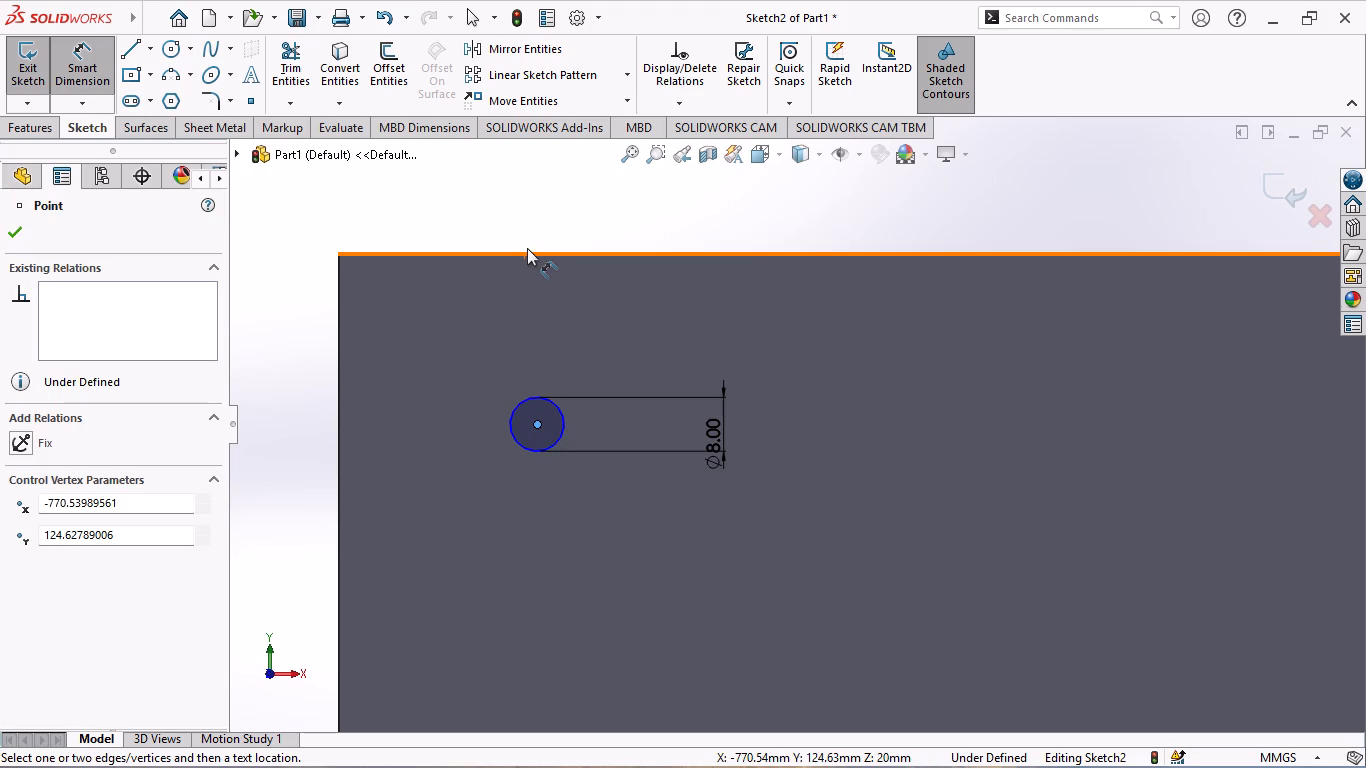
left_click(528, 253)
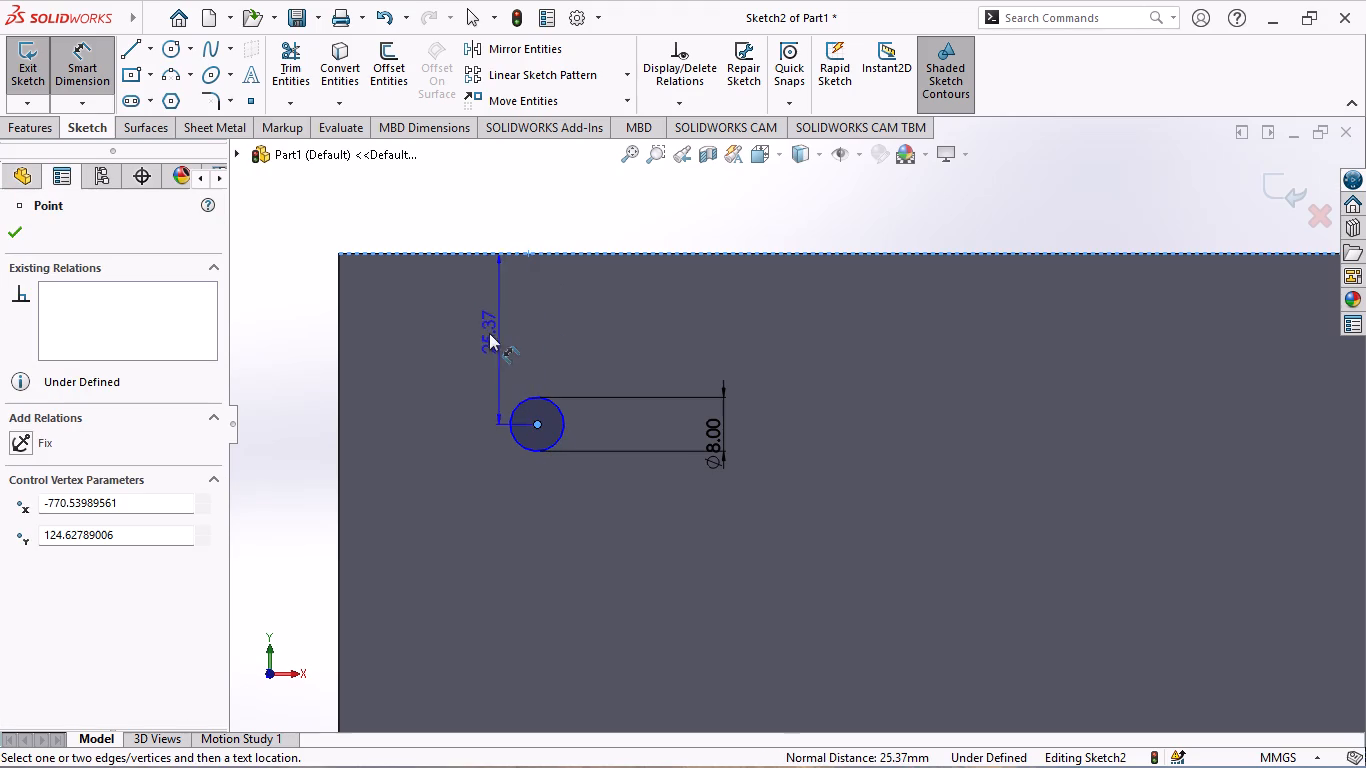
left_click(535, 307)
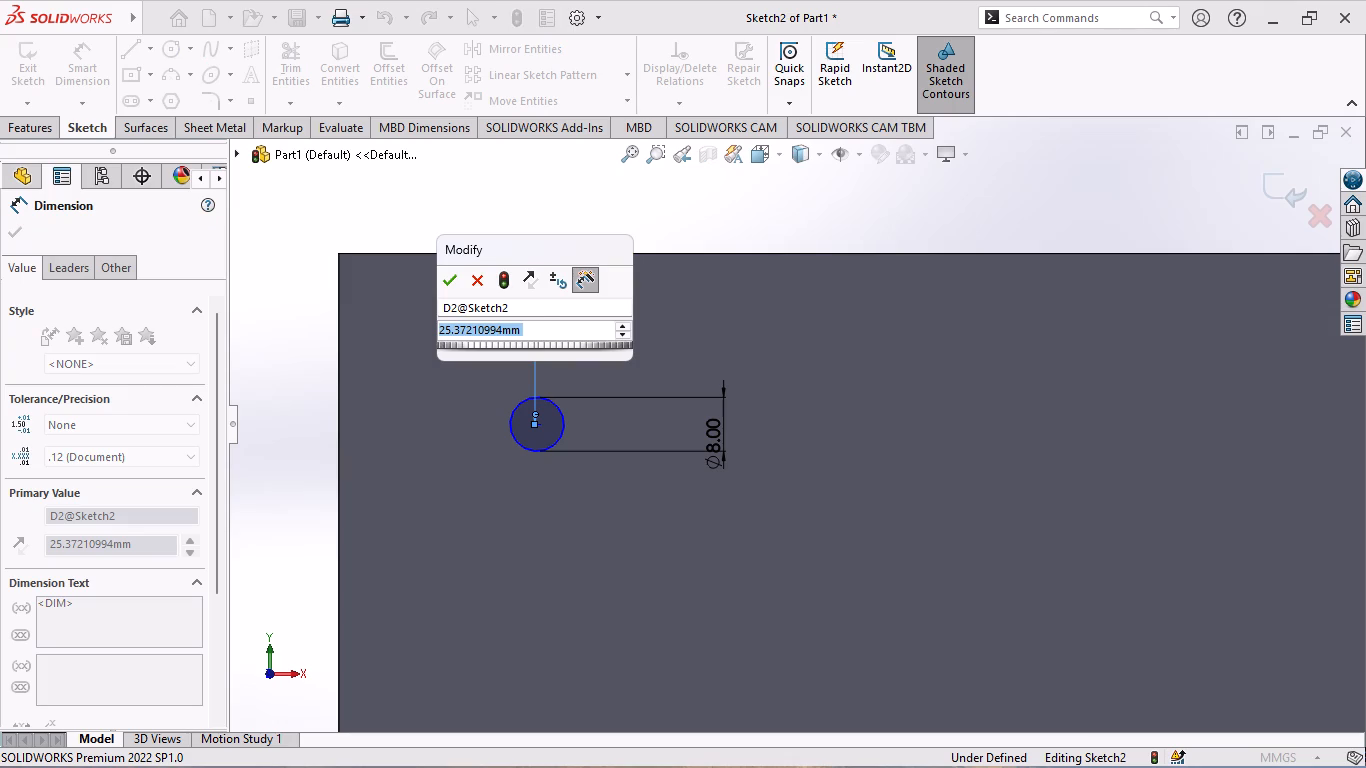
key("2")
key("0")
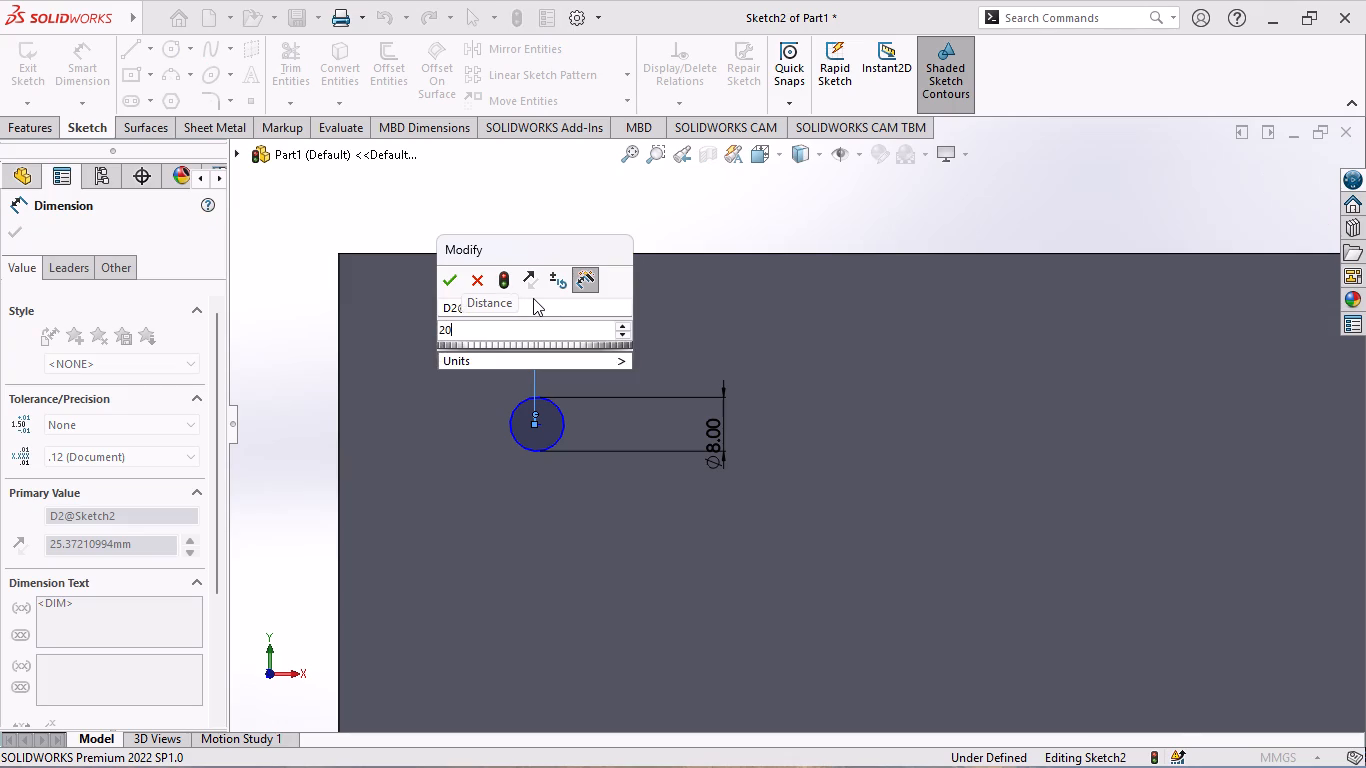
key("Return")
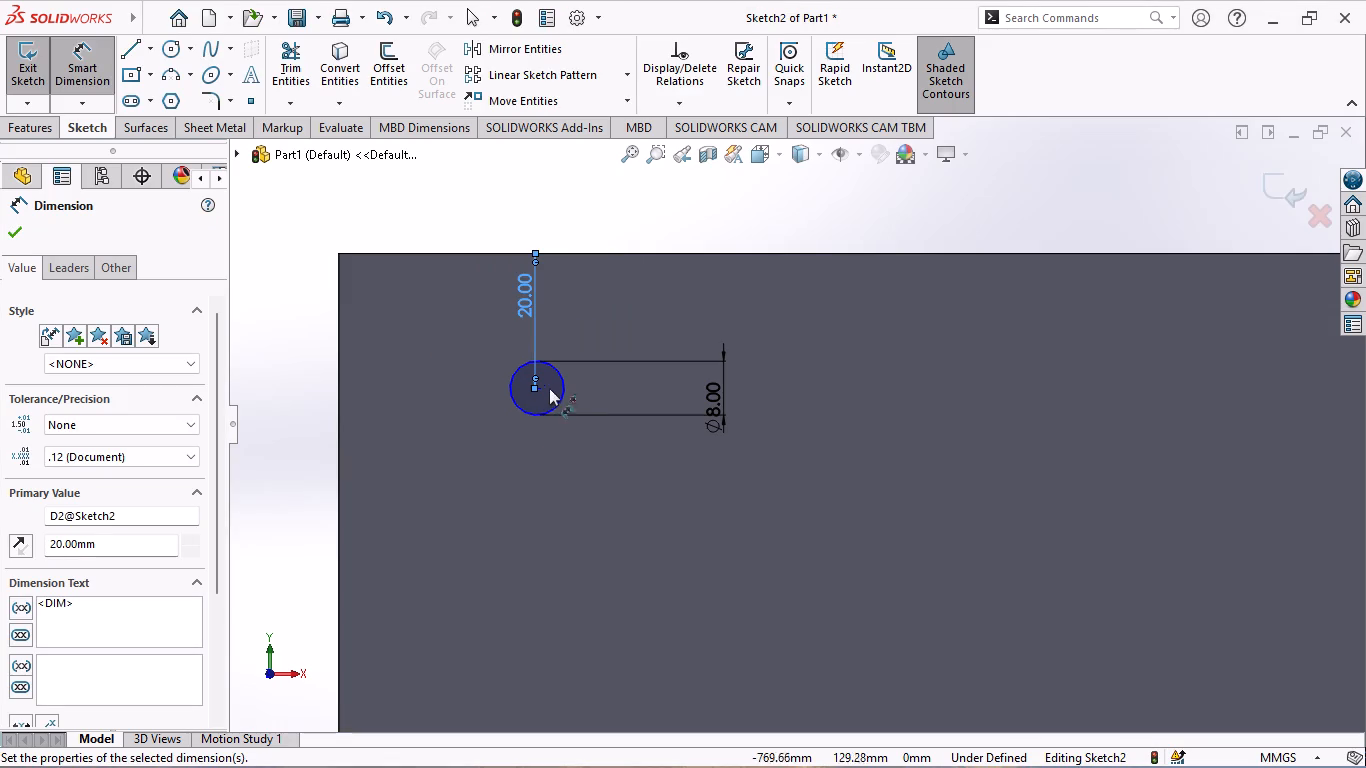
Dimension the circle's centre 20 mm from the body's left vertical edge.
scroll(554, 384, "down", 3)
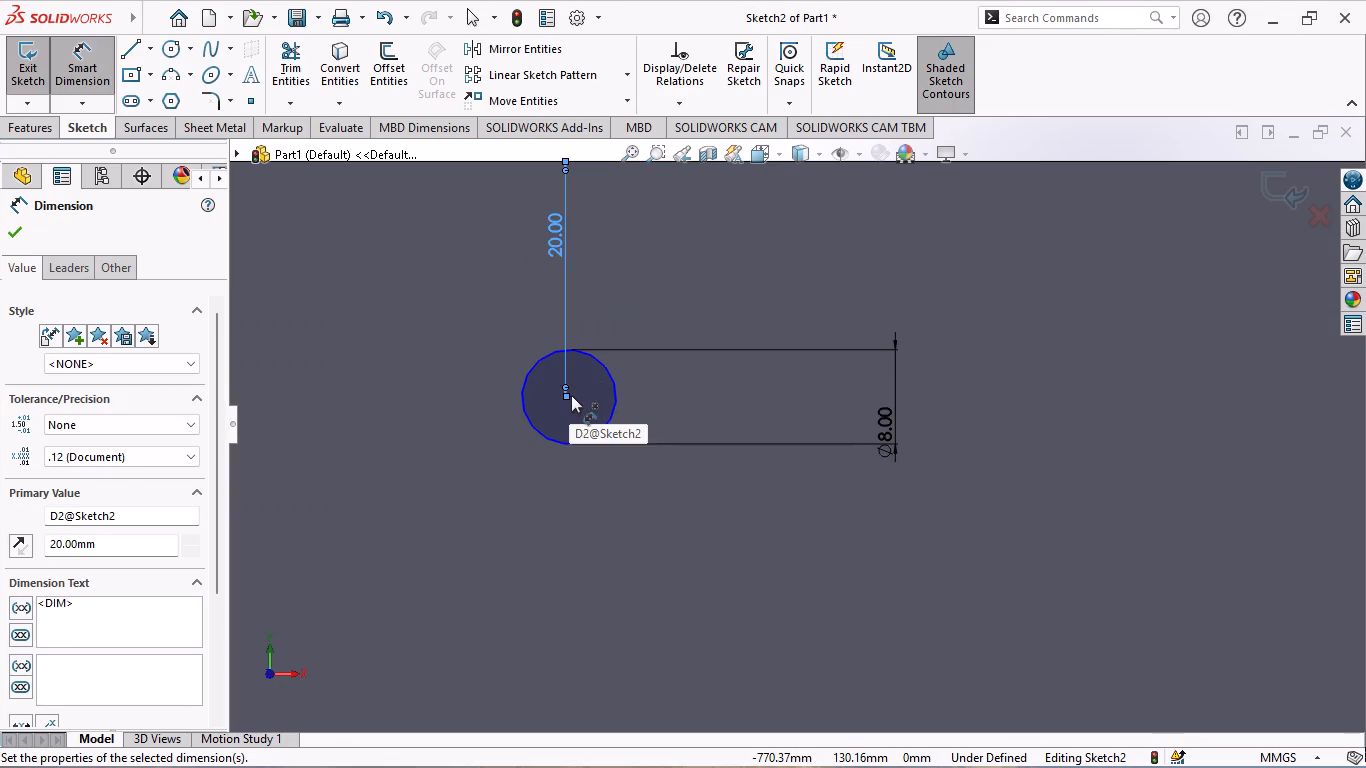
left_click(571, 395)
scroll(249, 399, "up", 2)
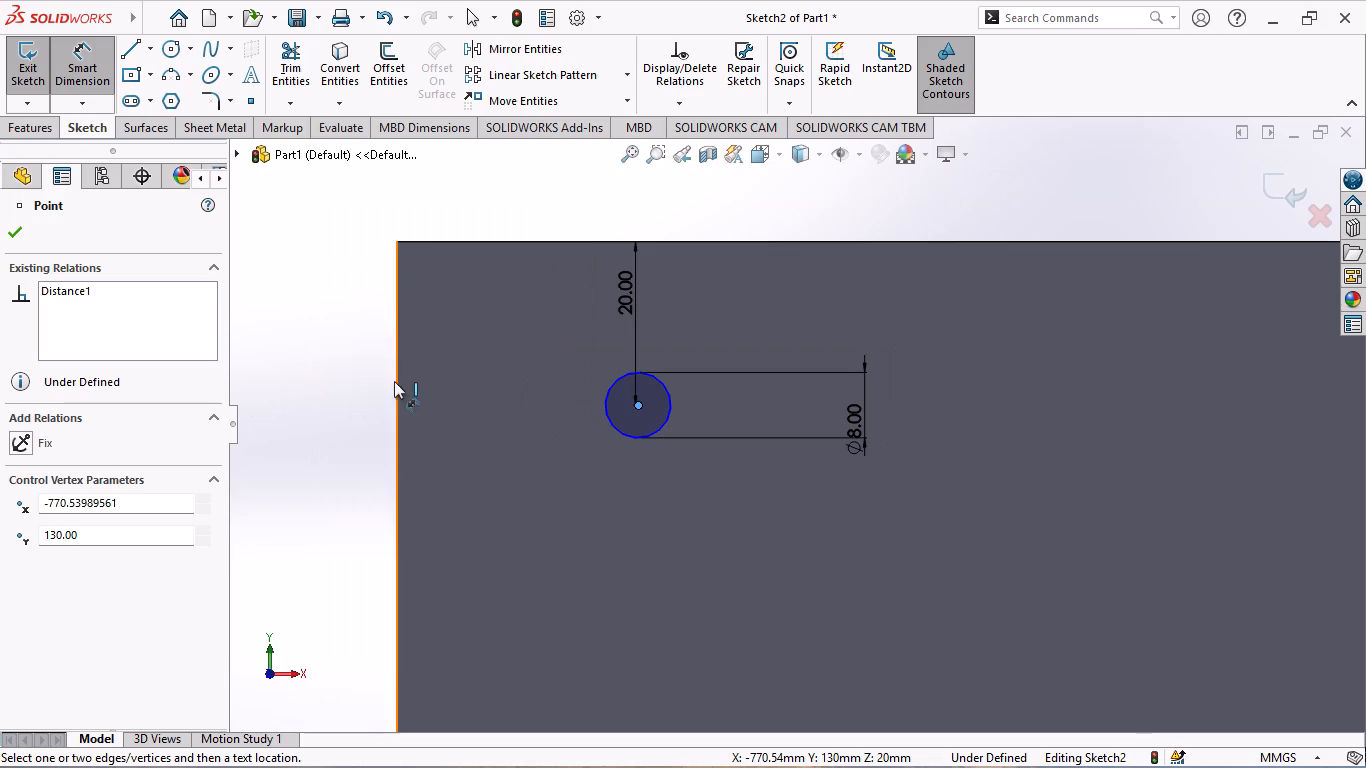
left_click(396, 393)
left_click(460, 414)
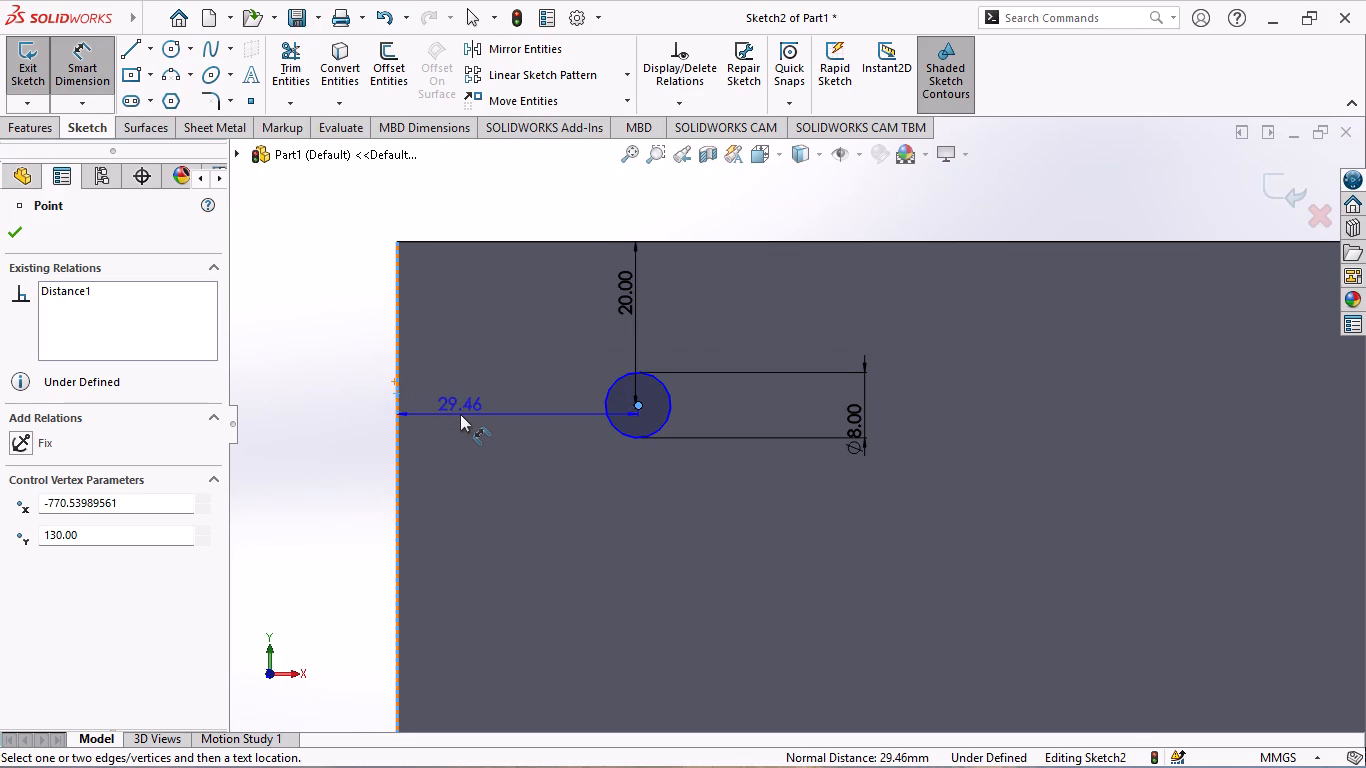
key("2")
key("0")
key("Return")
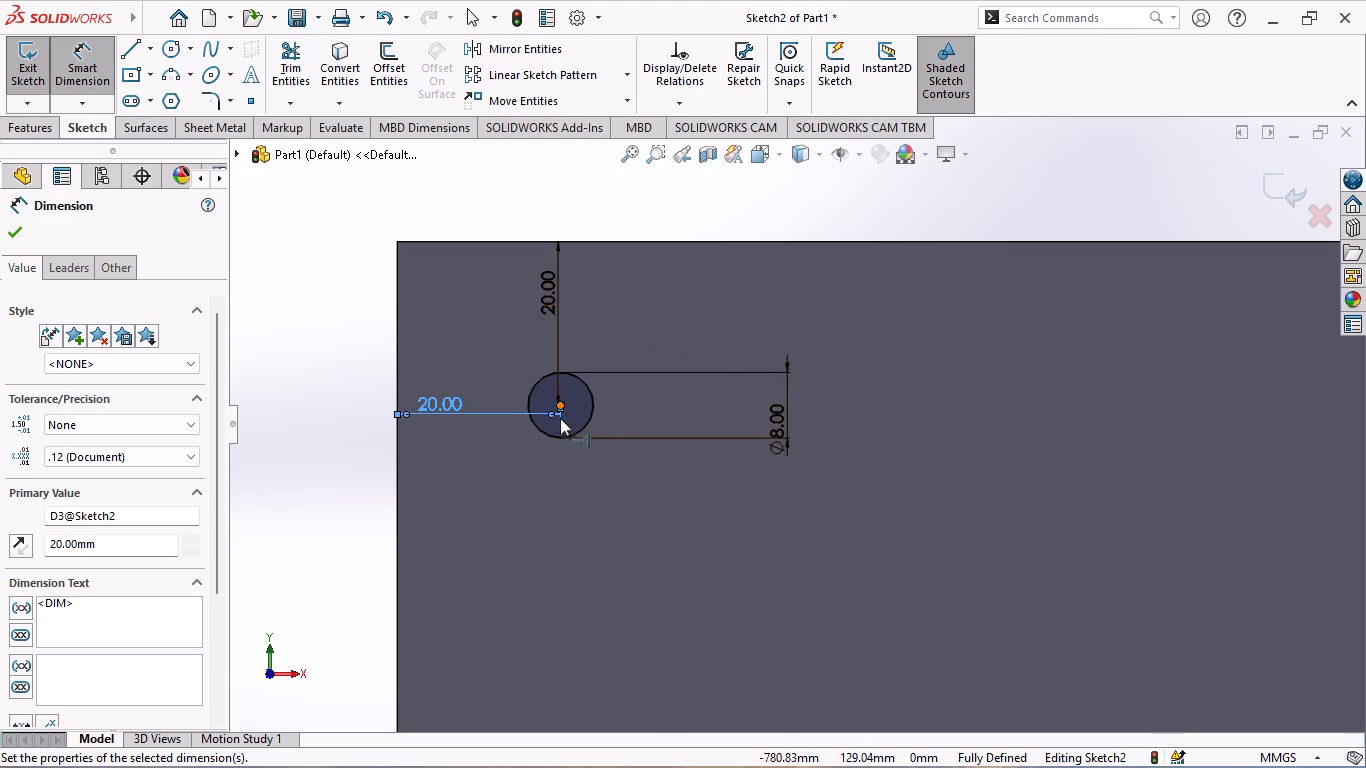
Set the circle's diameter to 10 mm.
double_click(772, 417)
type("10")
key("Return")
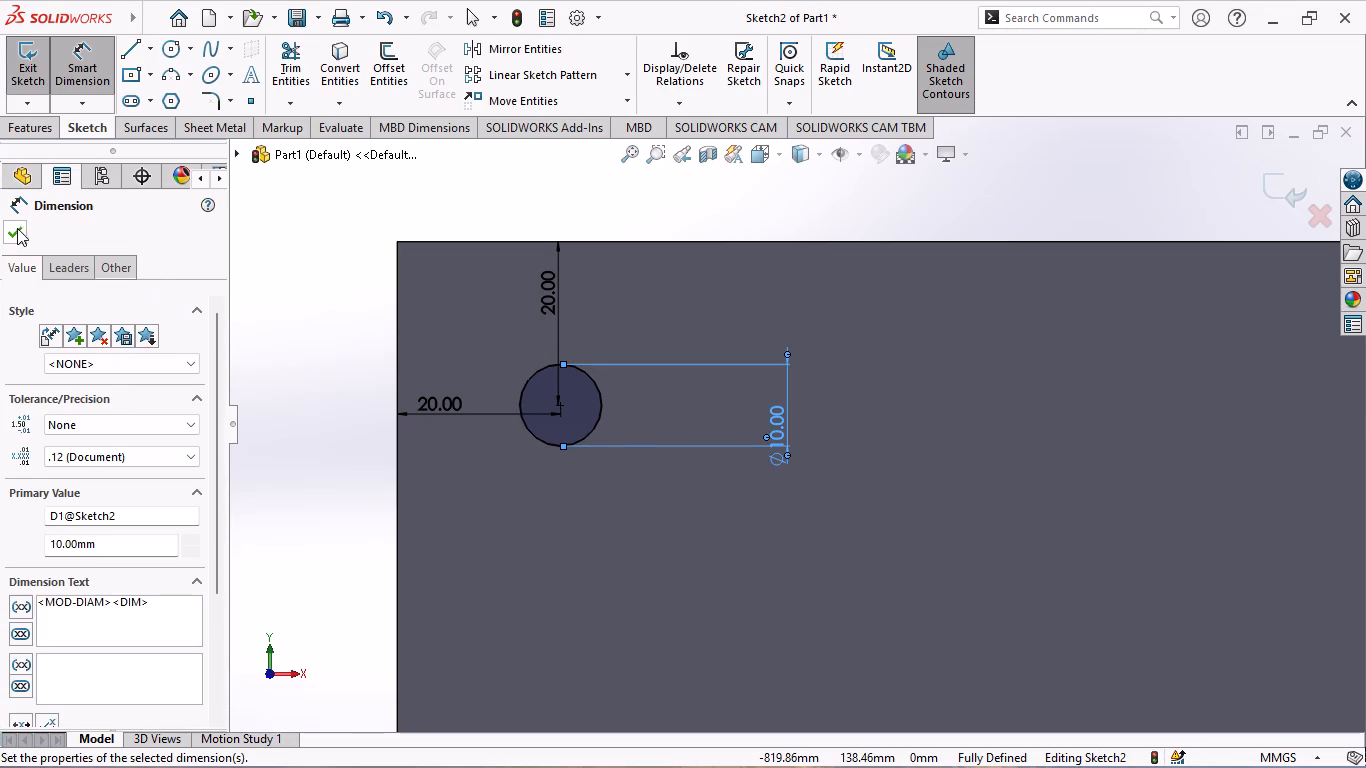
left_click(15, 228)
Examine the front face along its full length, including the three tabs, the far end and the dimensioned corner circle.
scroll(649, 402, "up", 3)
scroll(869, 424, "up", 4)
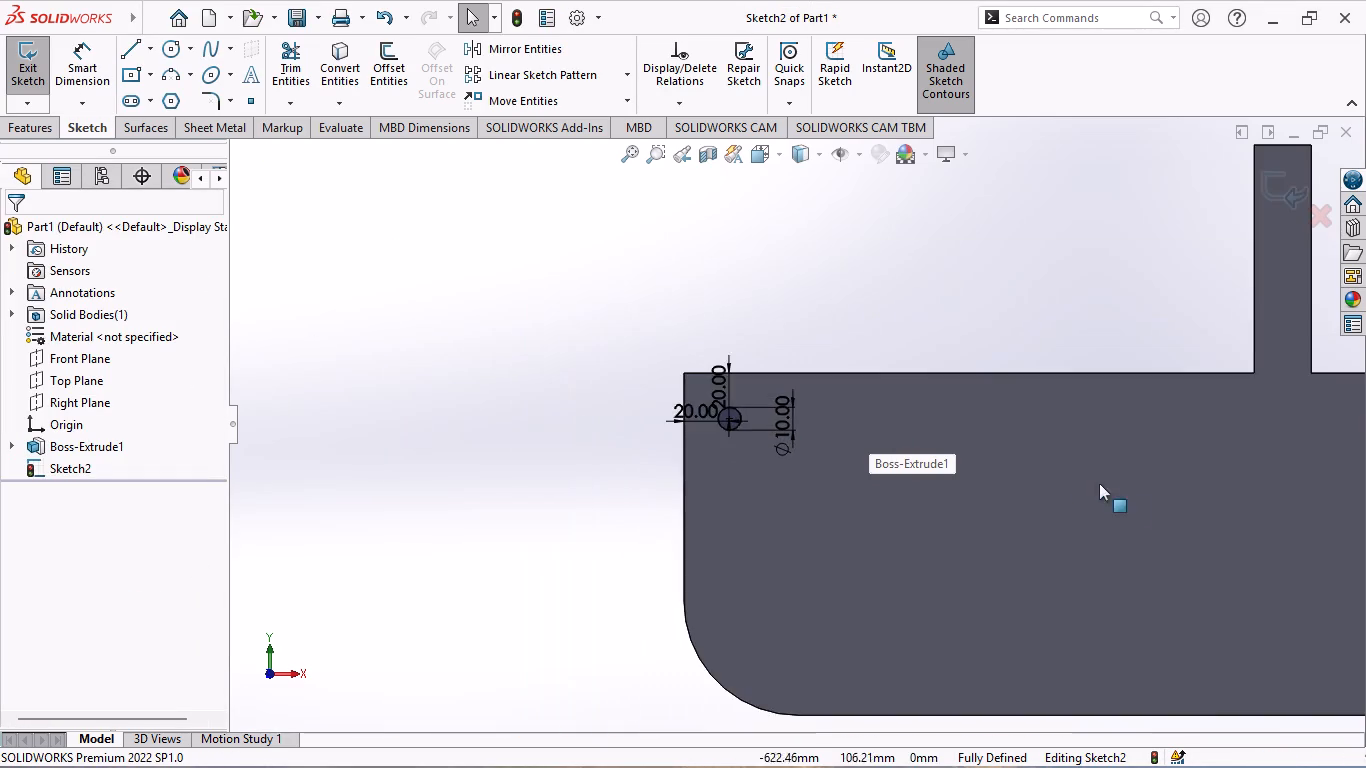
scroll(1099, 483, "up", 2)
scroll(1242, 493, "down", 4)
scroll(1245, 492, "up", 6)
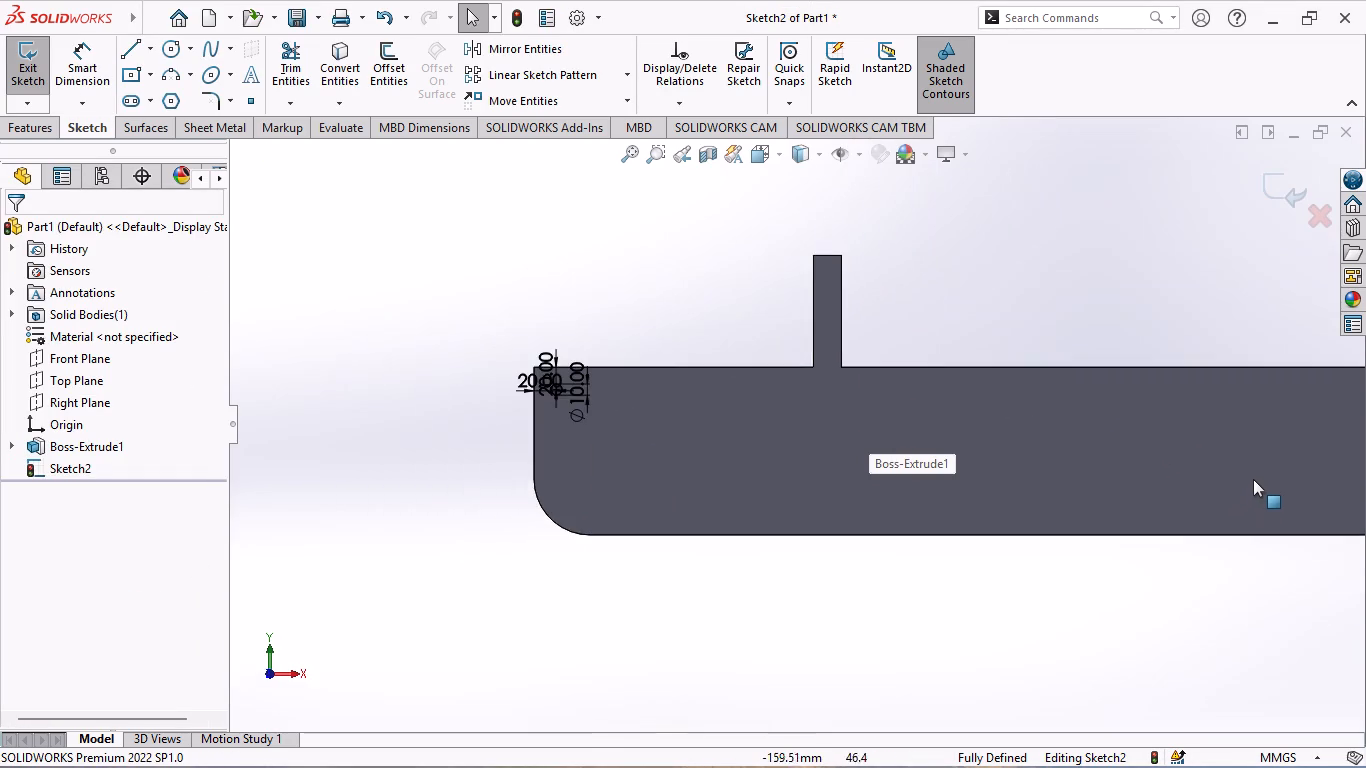
scroll(1241, 467, "down", 3)
scroll(1148, 457, "down", 2)
scroll(1146, 458, "up", 7)
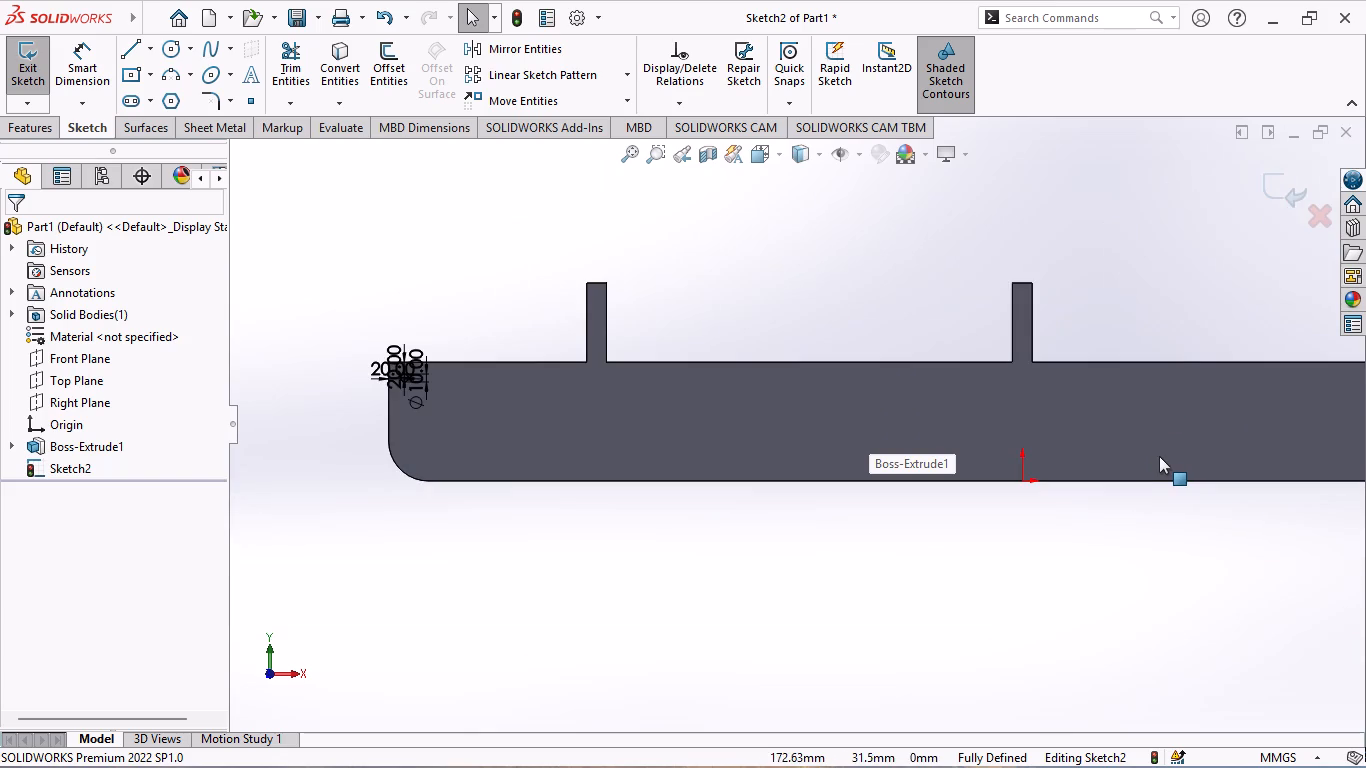
scroll(1169, 457, "up", 3)
scroll(1221, 410, "down", 2)
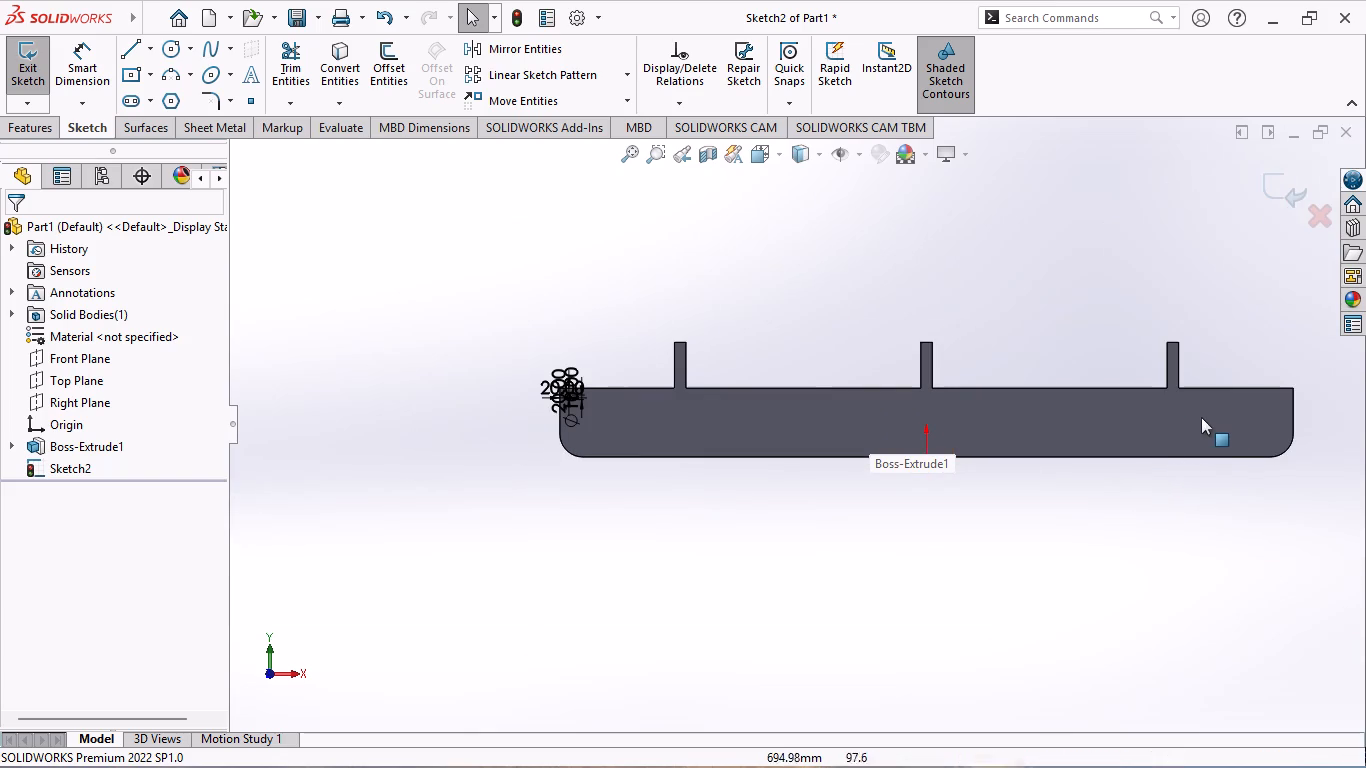
scroll(775, 358, "down", 2)
scroll(861, 403, "down", 2)
scroll(867, 420, "up", 2)
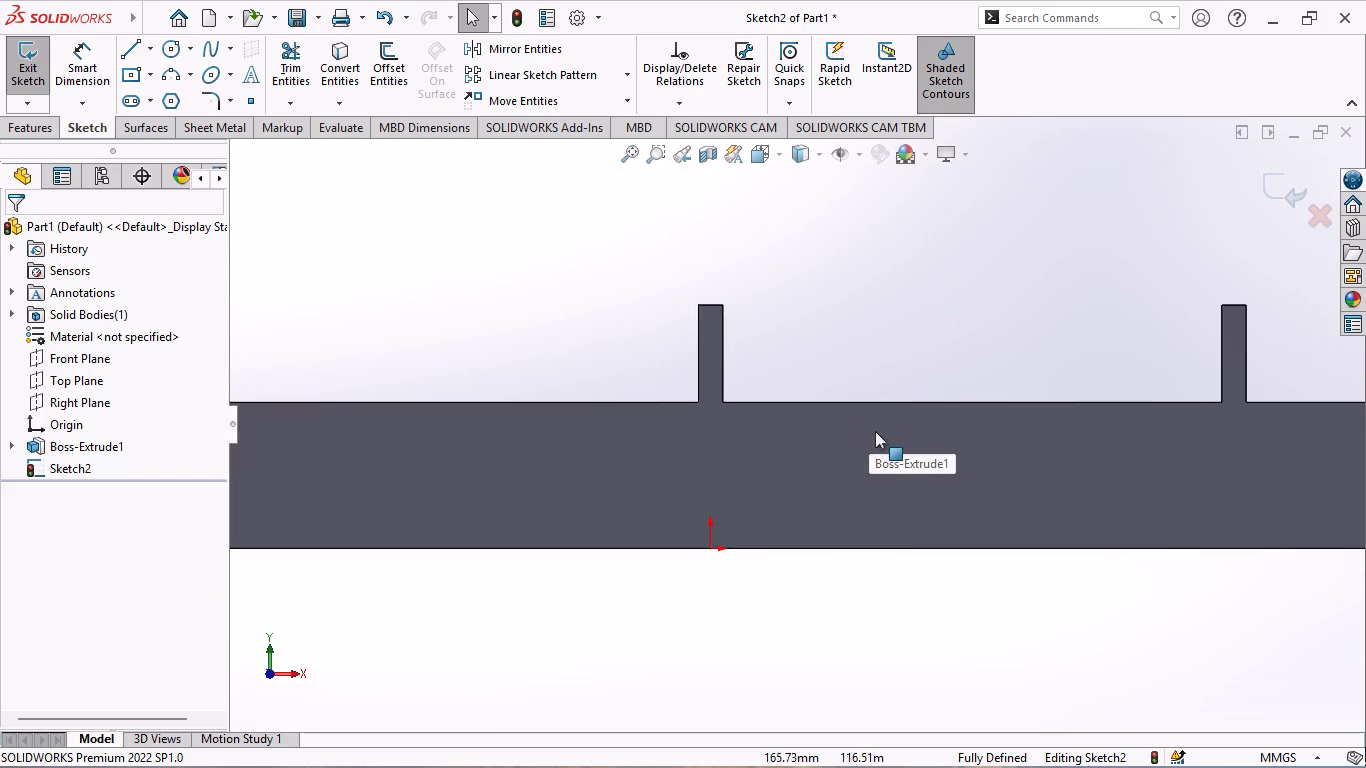
scroll(875, 431, "up", 2)
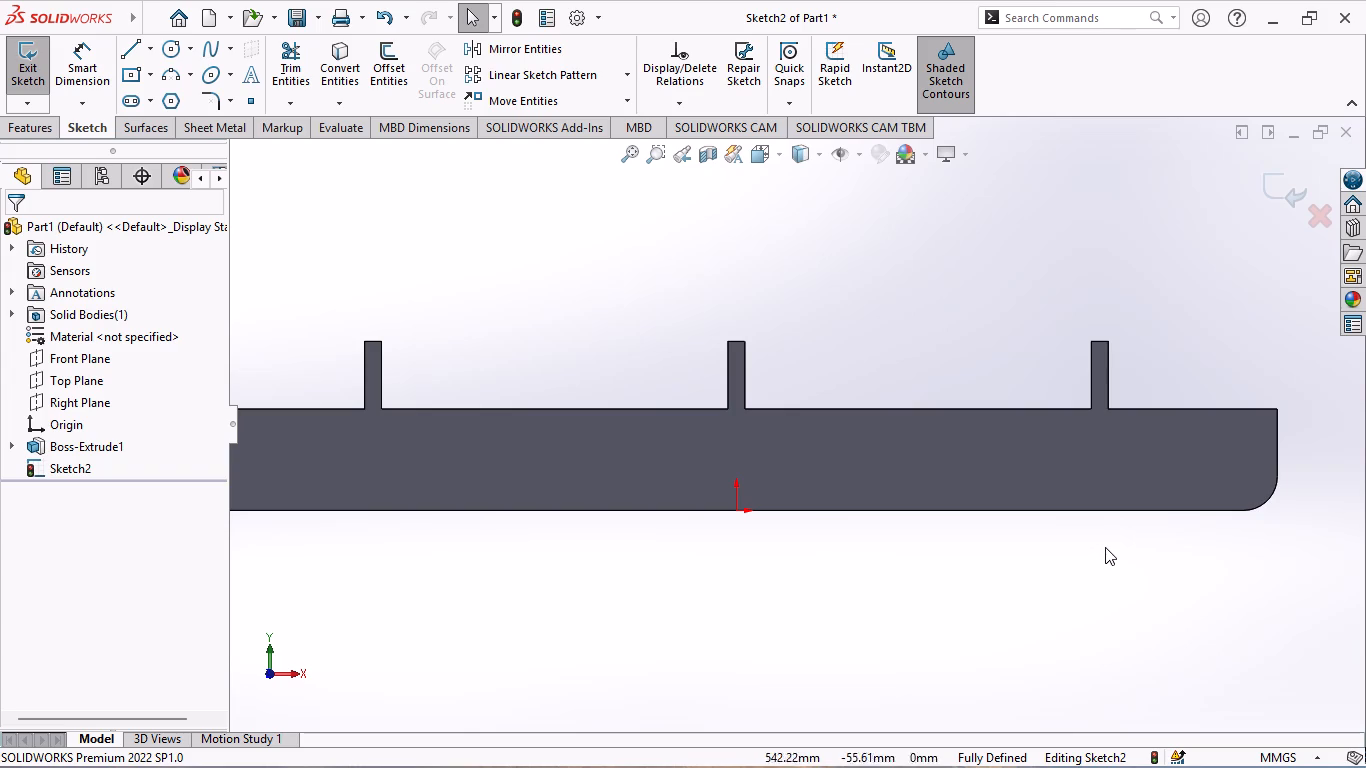
scroll(1118, 548, "down", 1)
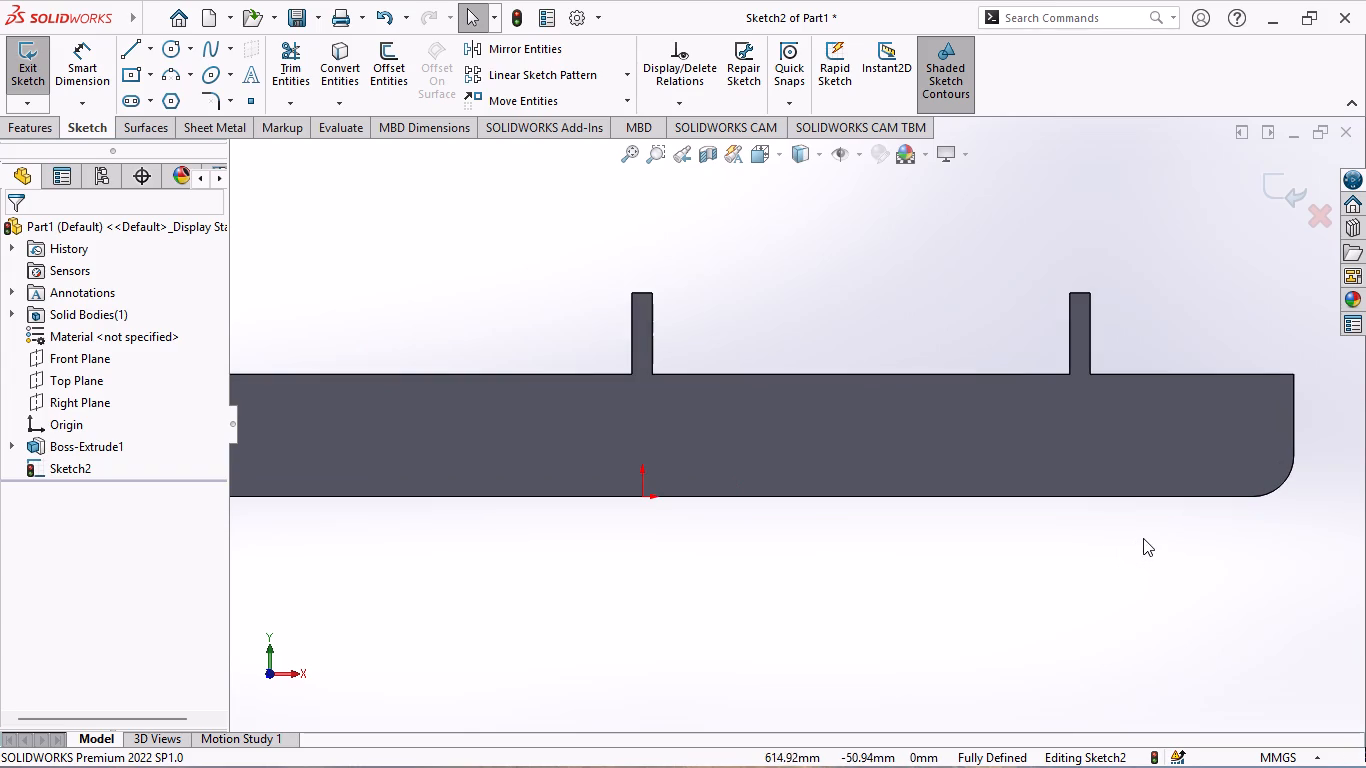
scroll(1130, 531, "up", 1)
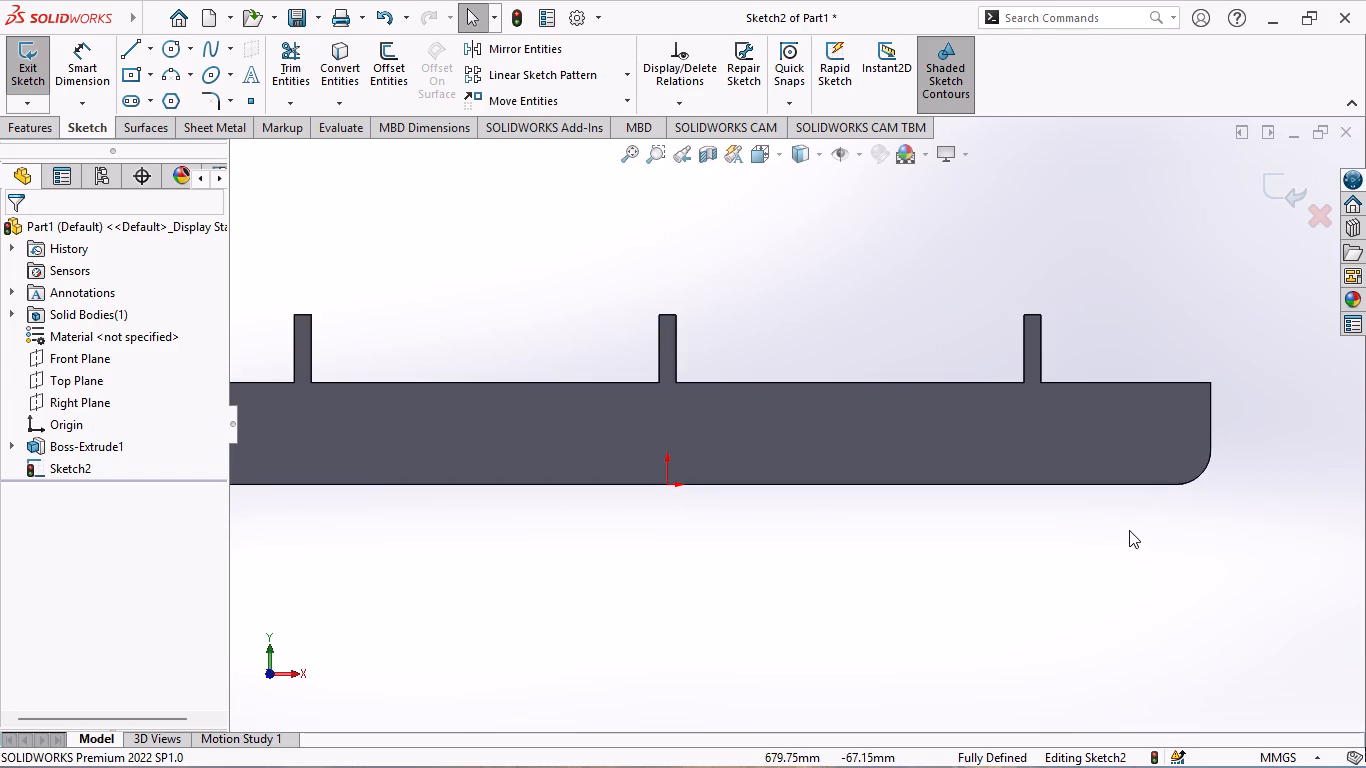
scroll(670, 398, "up", 1)
scroll(397, 434, "up", 1)
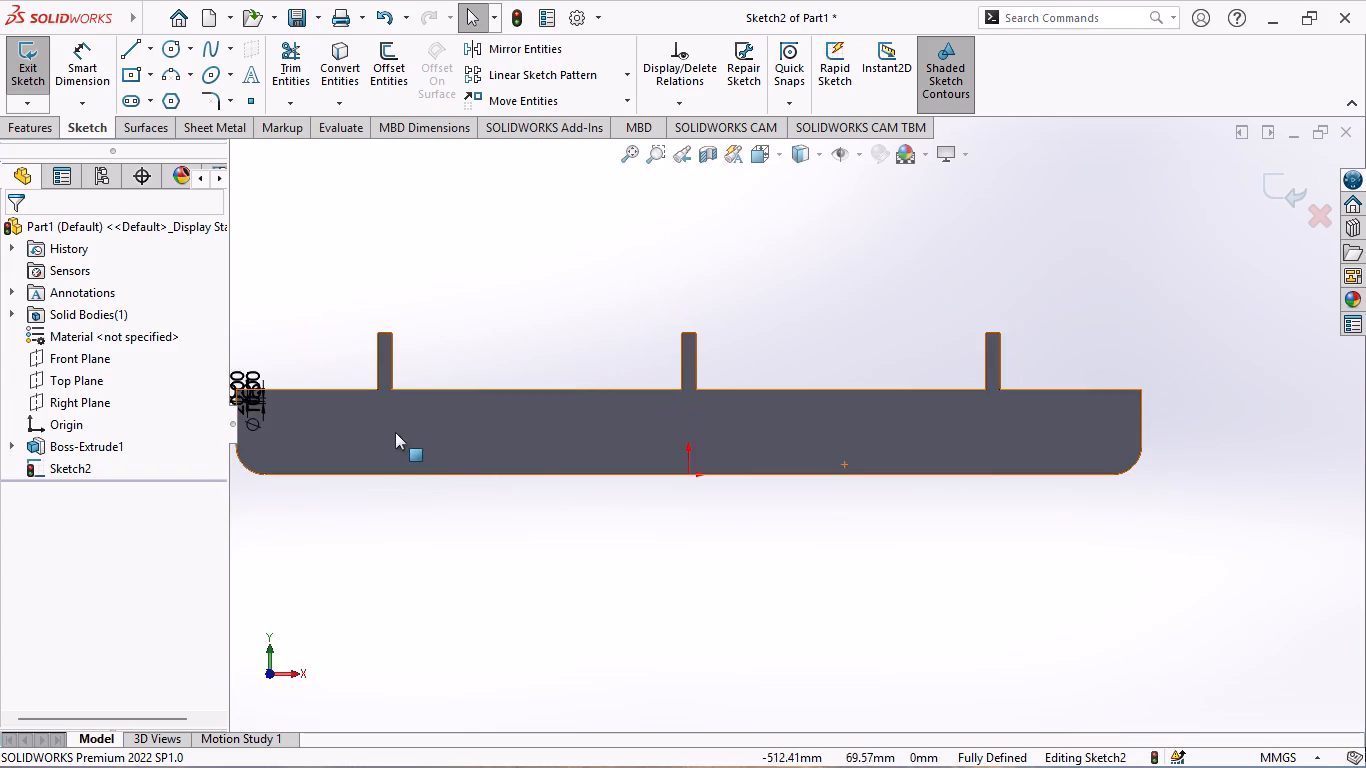
scroll(395, 432, "up", 1)
scroll(471, 421, "down", 10)
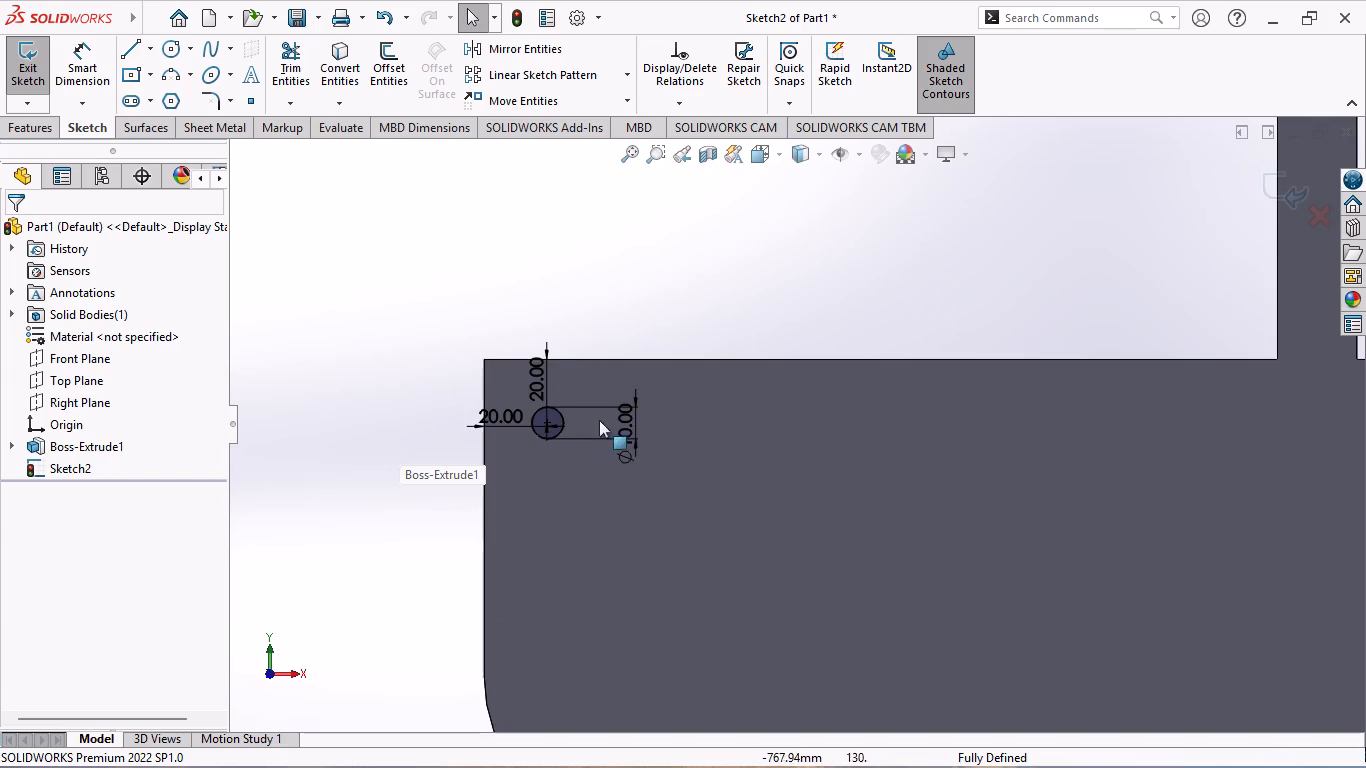
scroll(618, 417, "down", 2)
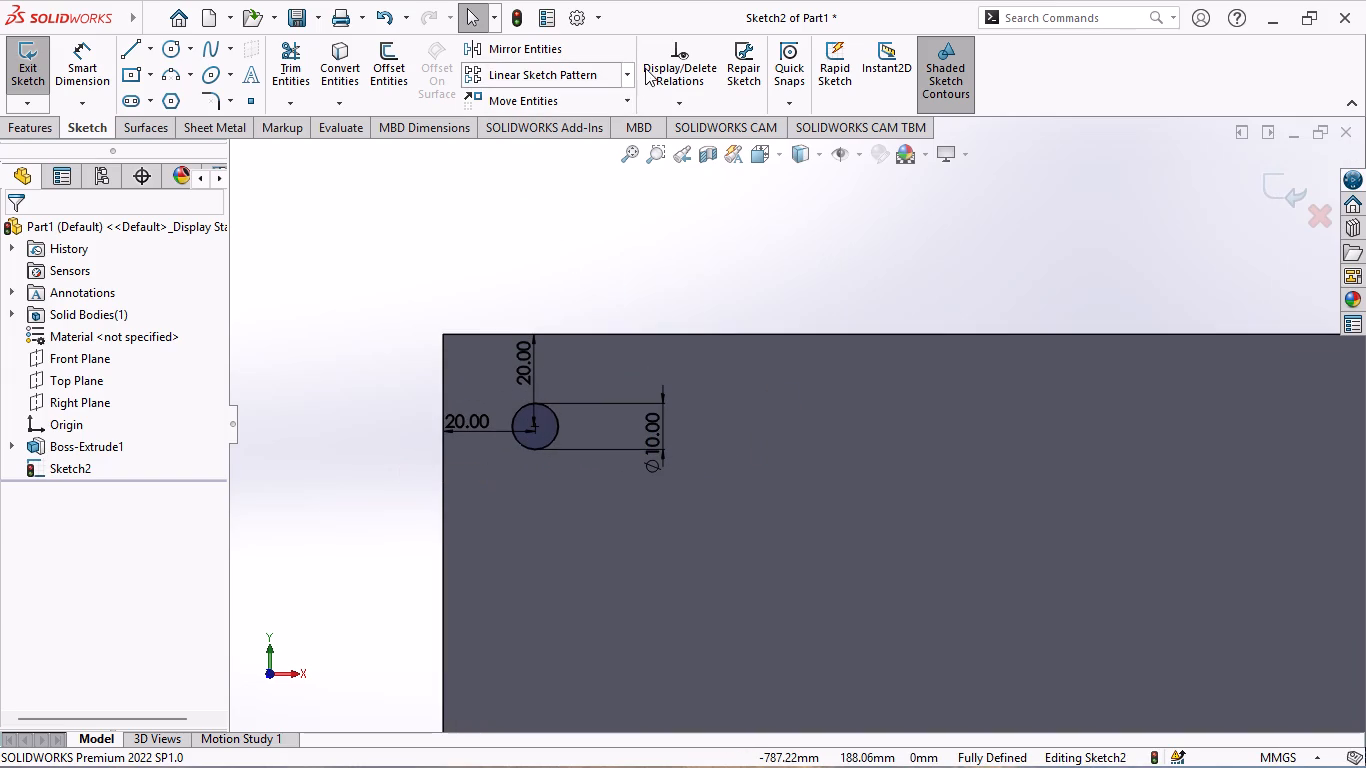
Extrude the 10 mm circle as a 2 mm blind boss on the front face, merged with the body.
left_click(35, 127)
left_click(38, 64)
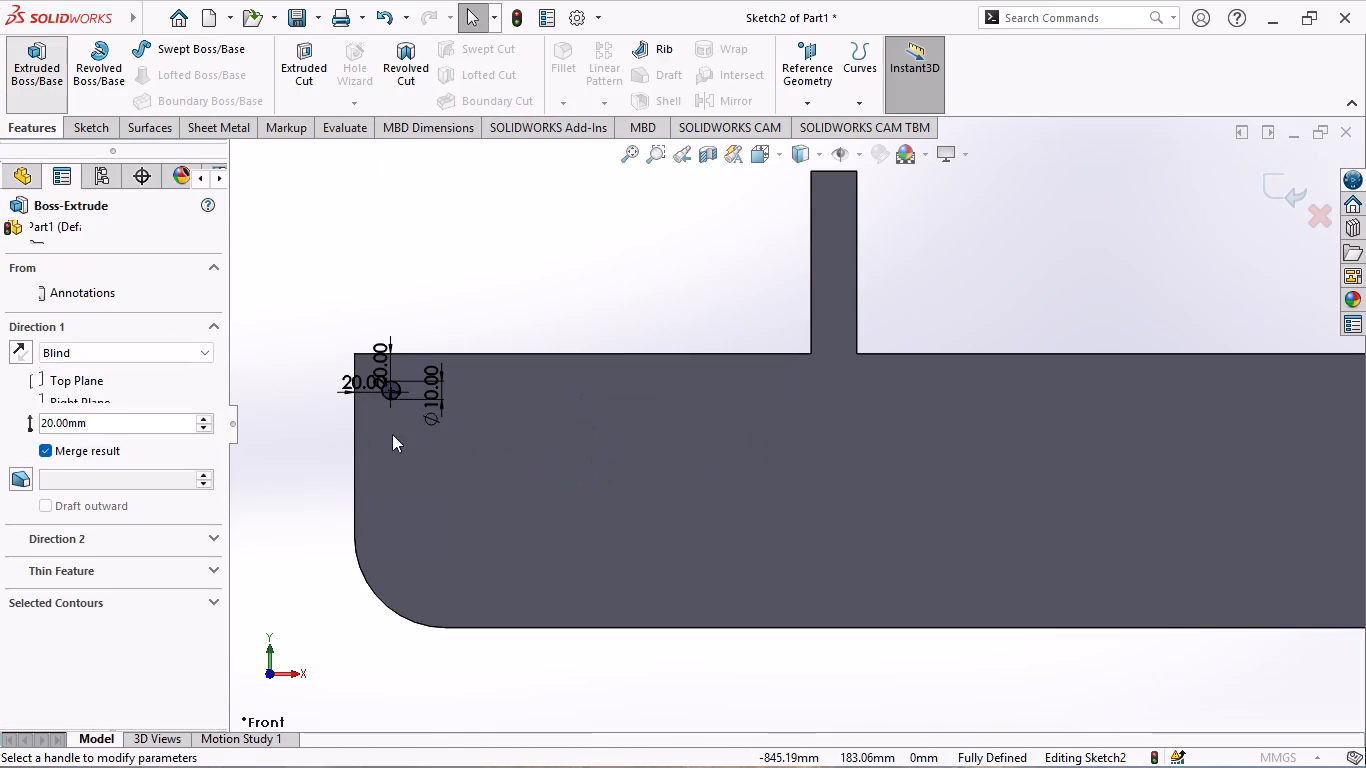
scroll(431, 385, "down", 5)
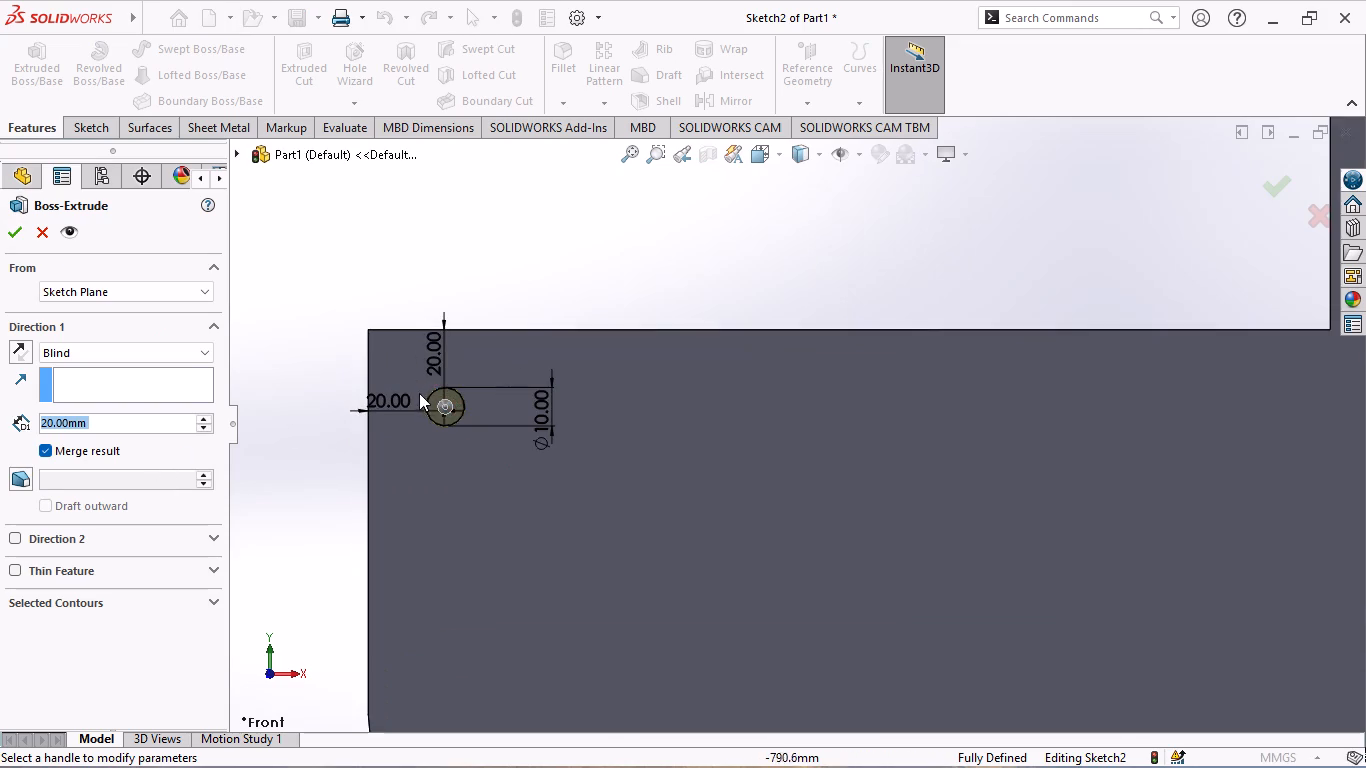
scroll(419, 393, "down", 1)
scroll(583, 443, "up", 3)
middle_click_drag(477, 492, 594, 469)
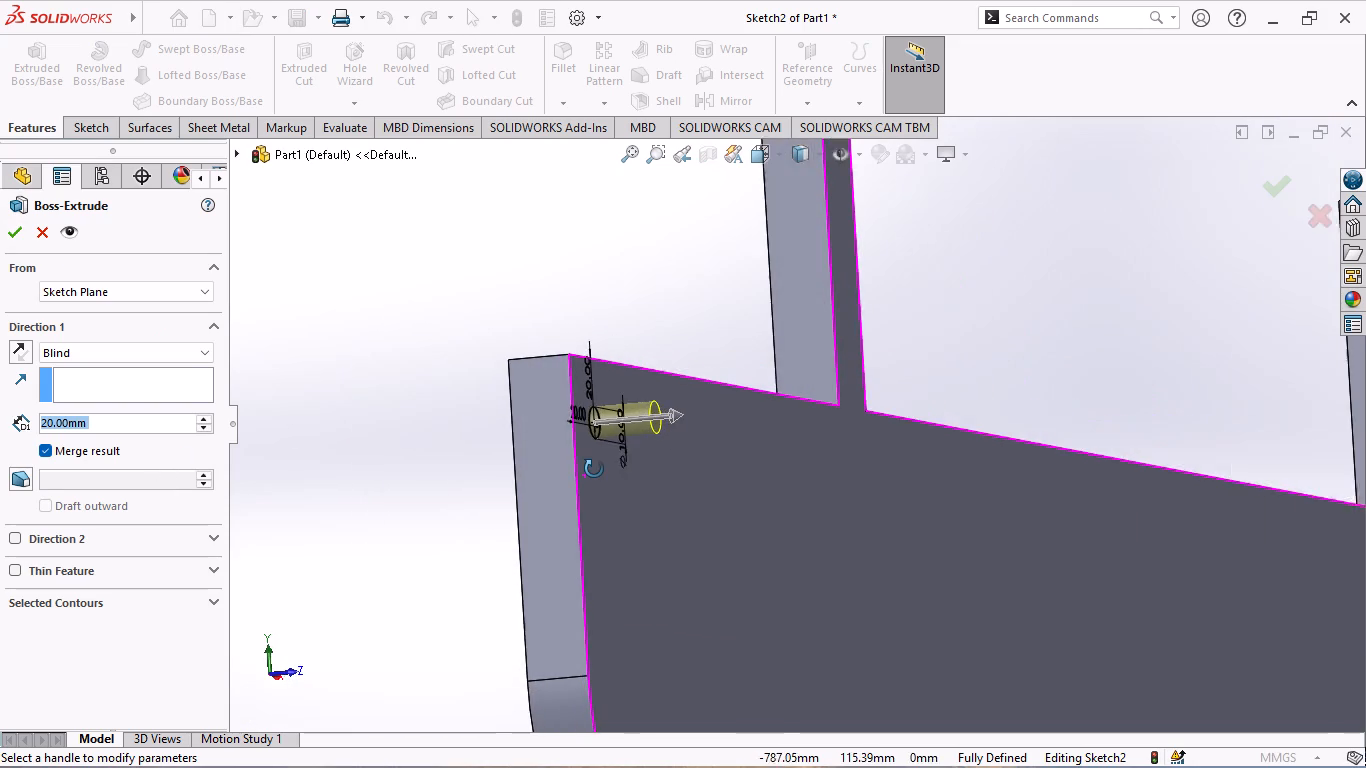
middle_click_drag(594, 469, 583, 468)
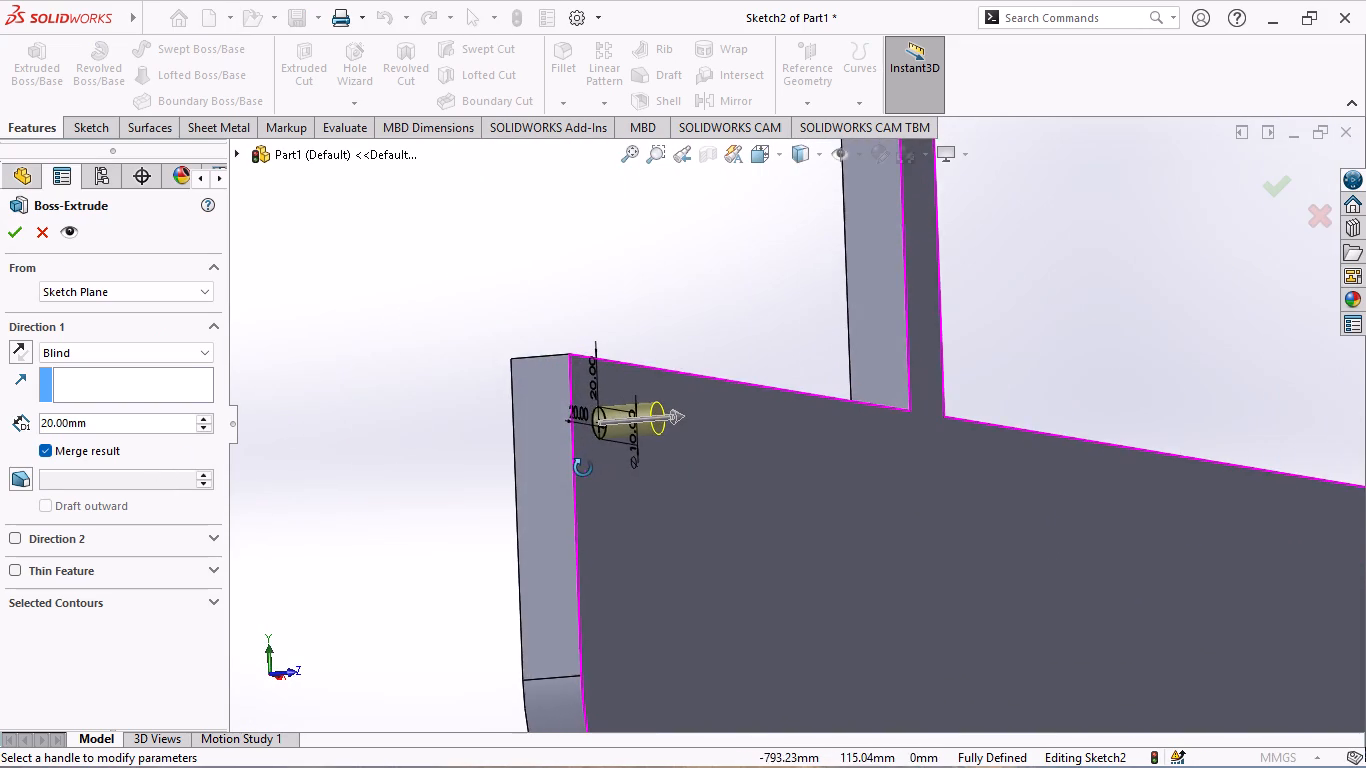
middle_click_drag(583, 468, 554, 489)
scroll(554, 489, "up", 1)
double_click(93, 425)
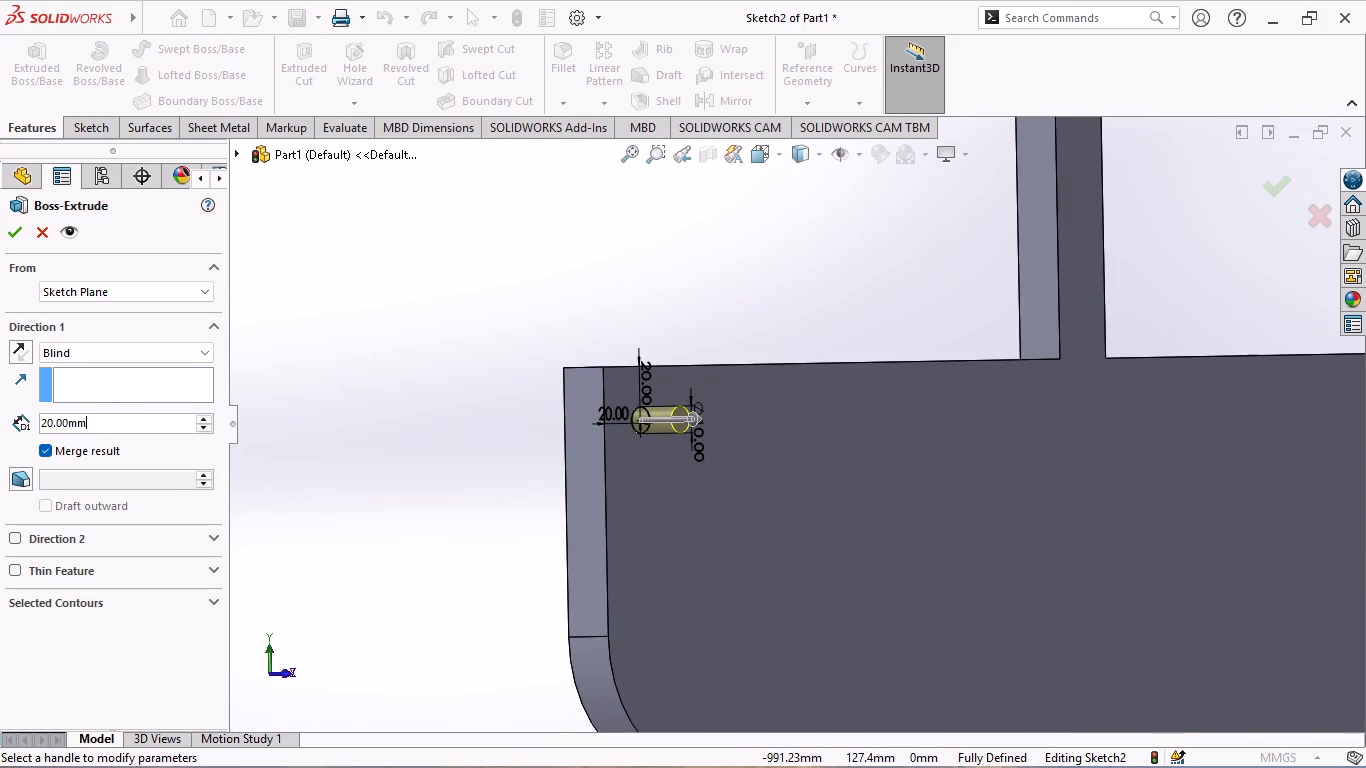
key("2")
key("Return")
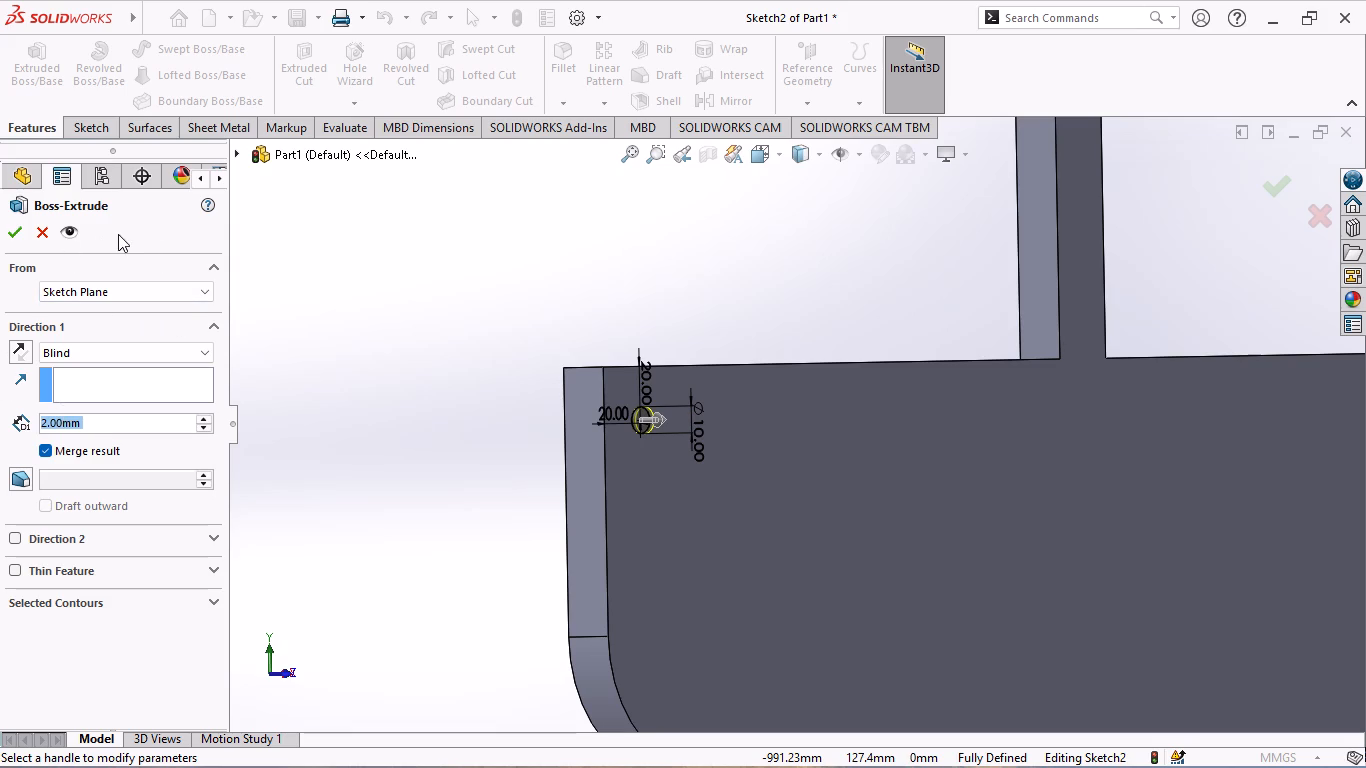
left_click(13, 233)
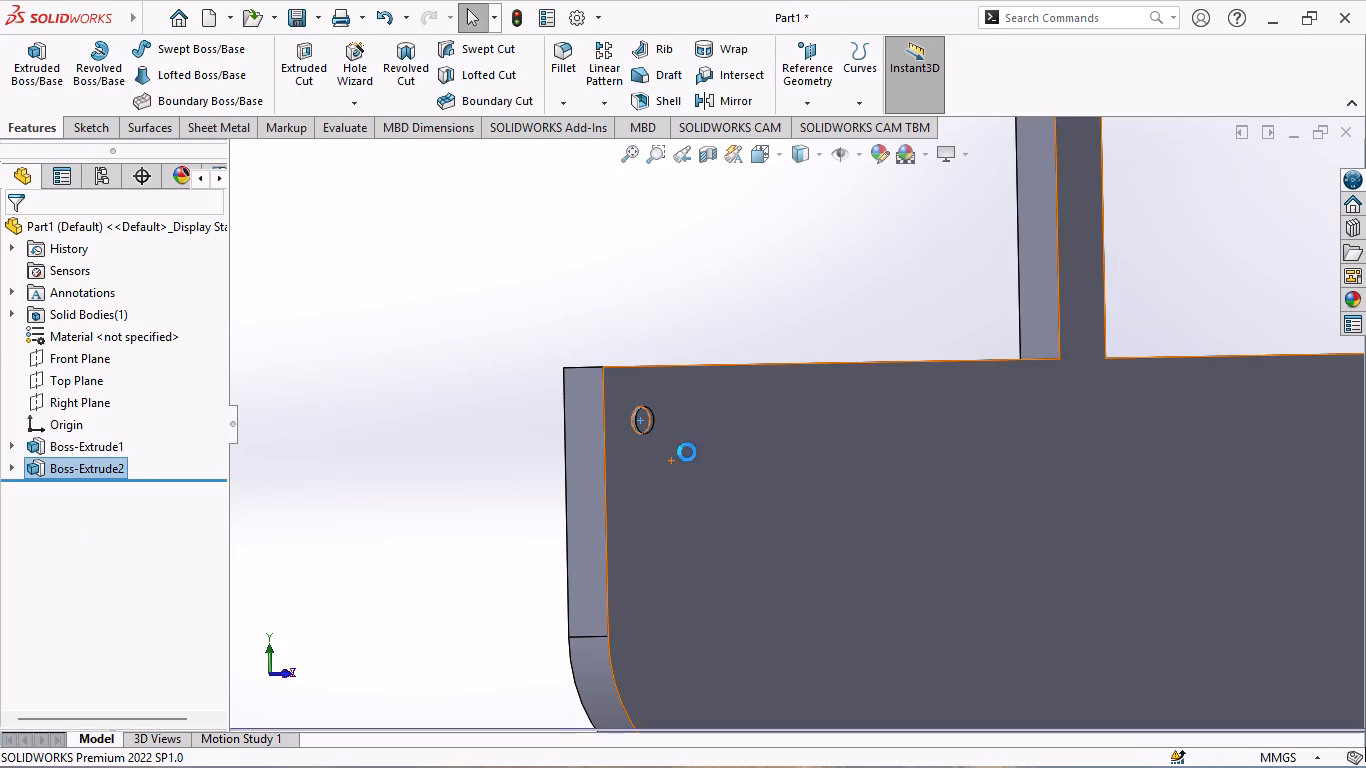
Fillet the circular boss's outer front edge with a symmetric 1 mm radius.
scroll(654, 413, "down", 7)
scroll(723, 407, "up", 2)
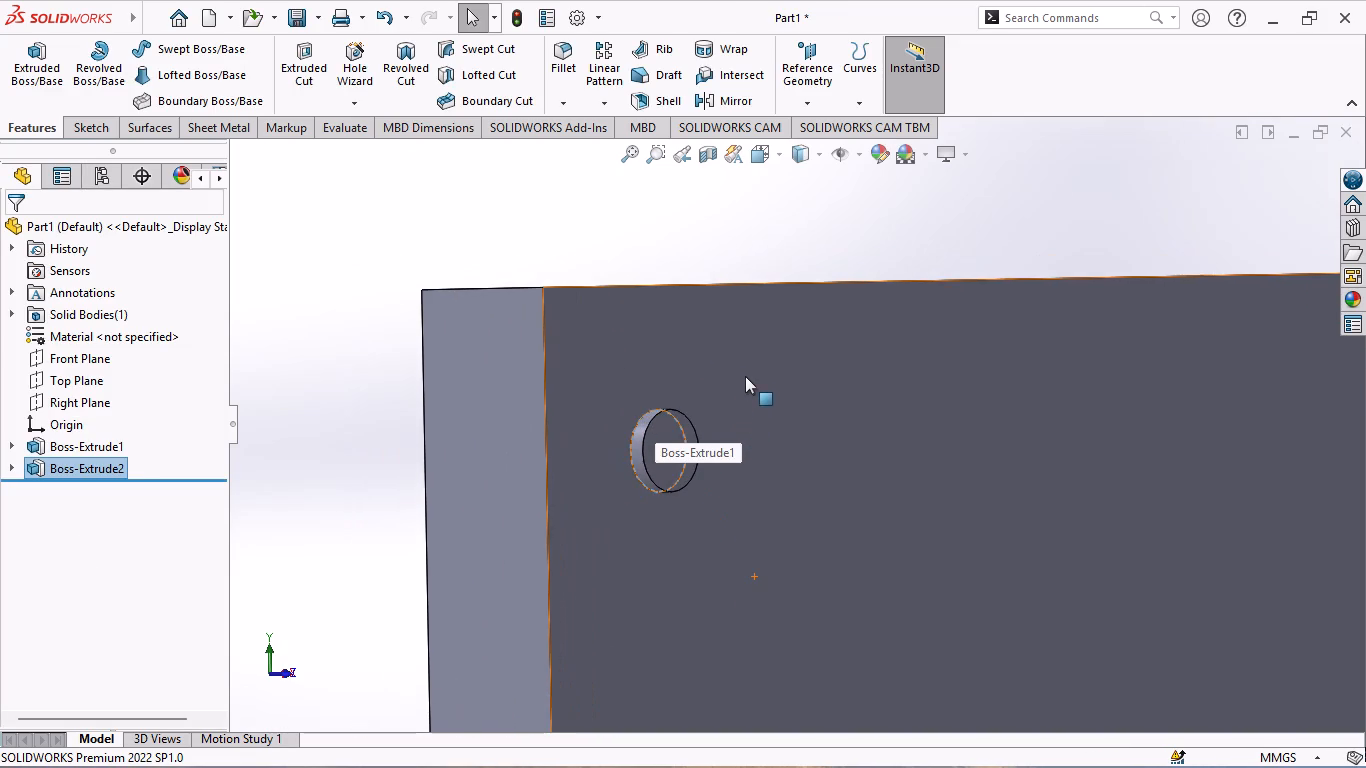
middle_click_drag(870, 245, 825, 237)
left_click(762, 247)
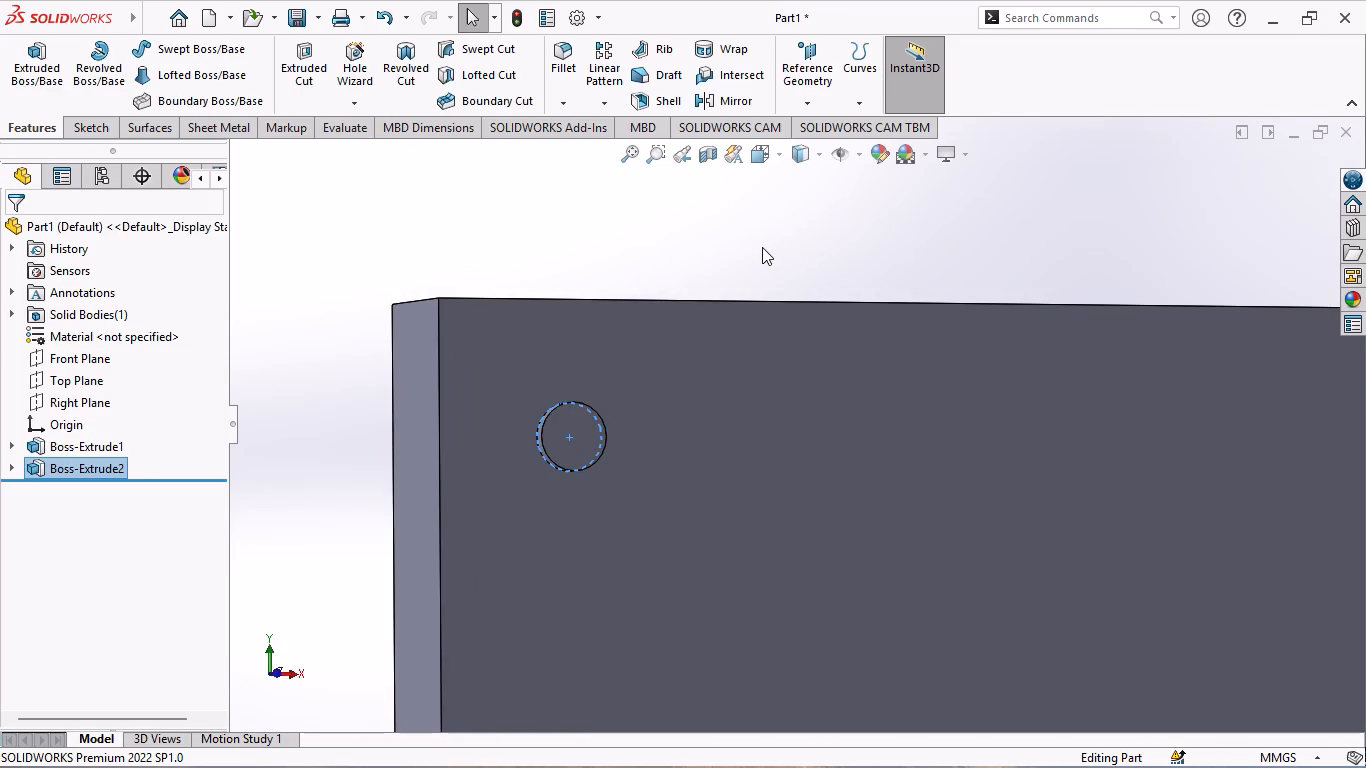
scroll(593, 443, "down", 2)
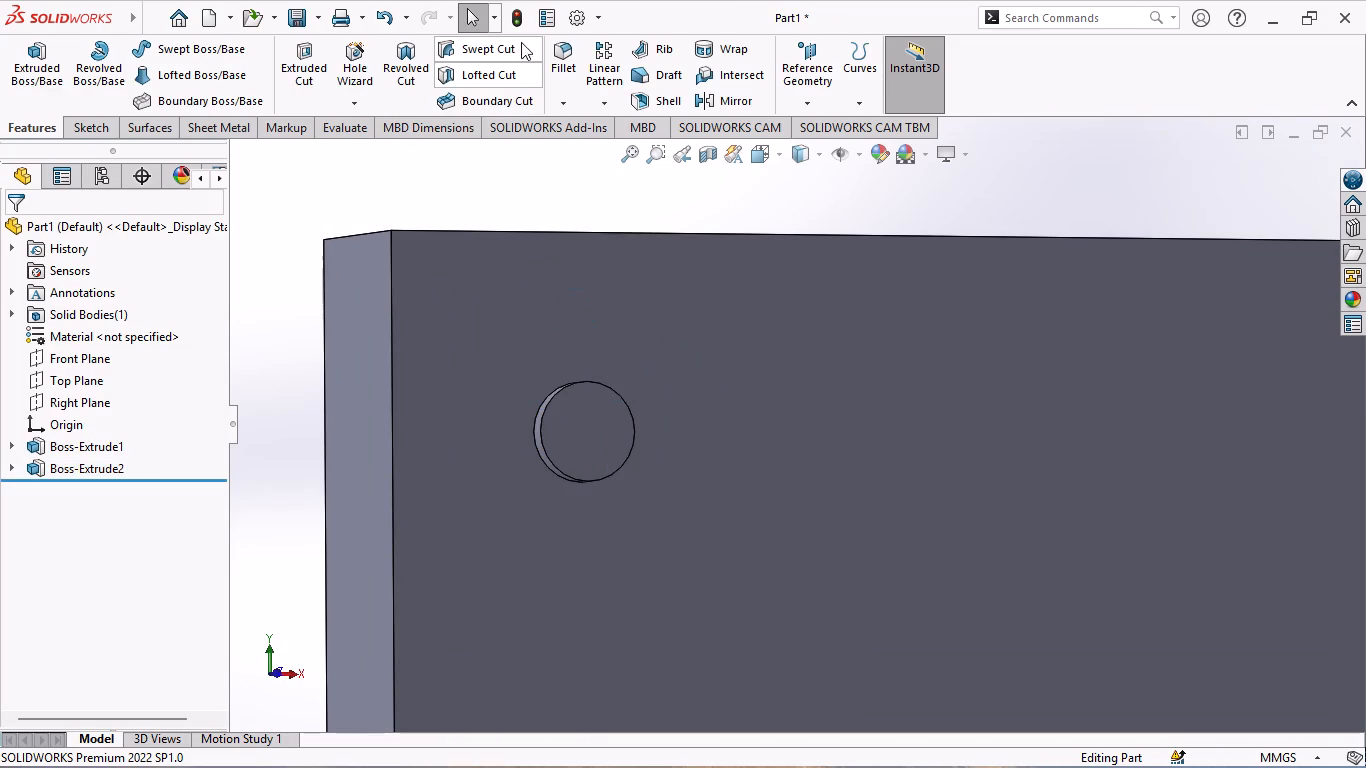
left_click(568, 61)
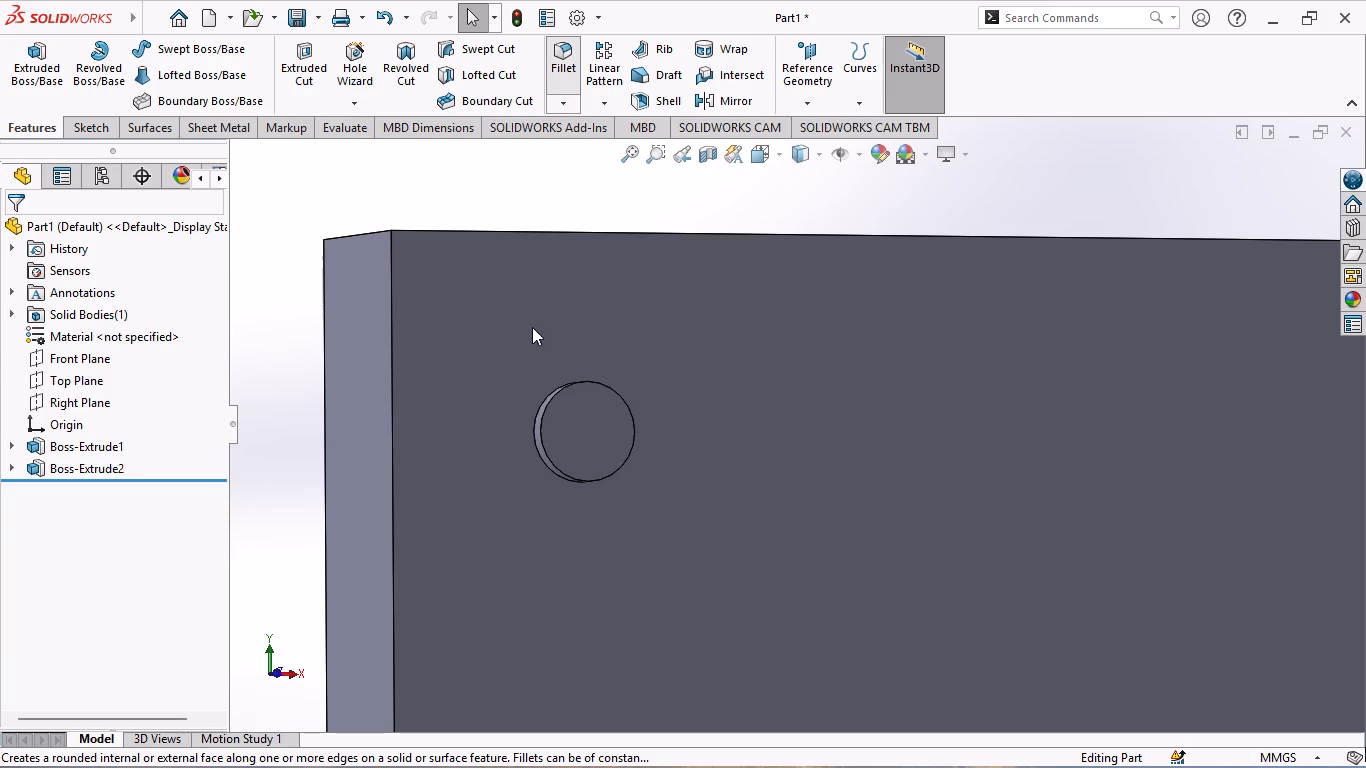
left_click(541, 424)
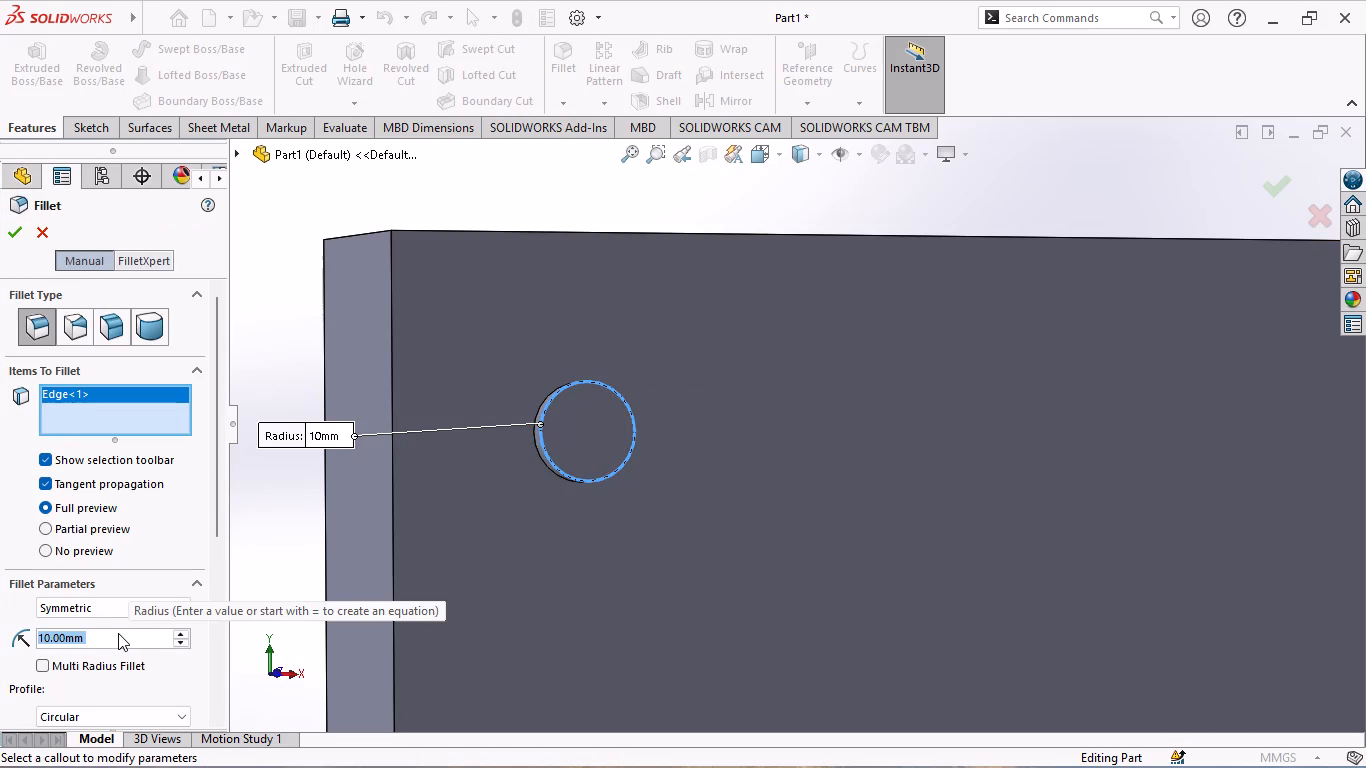
key("2")
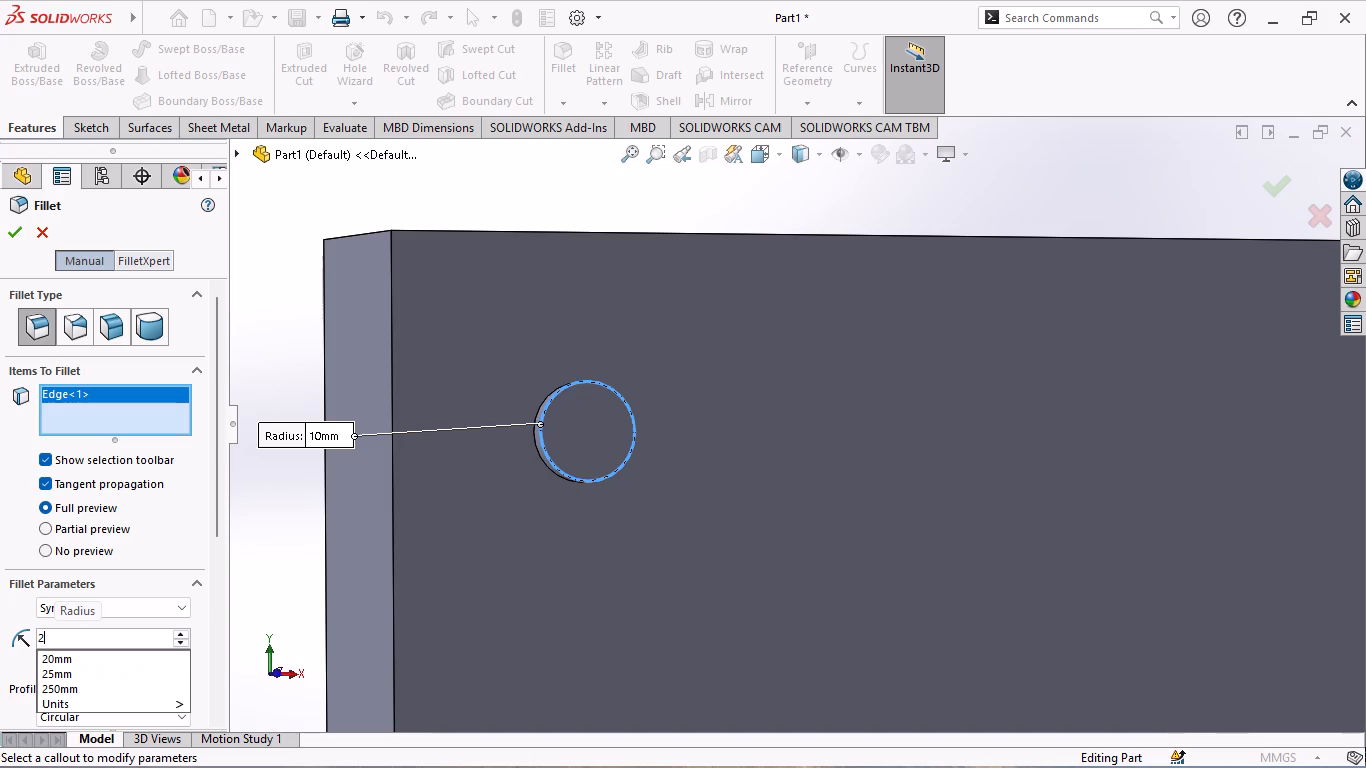
key("Return")
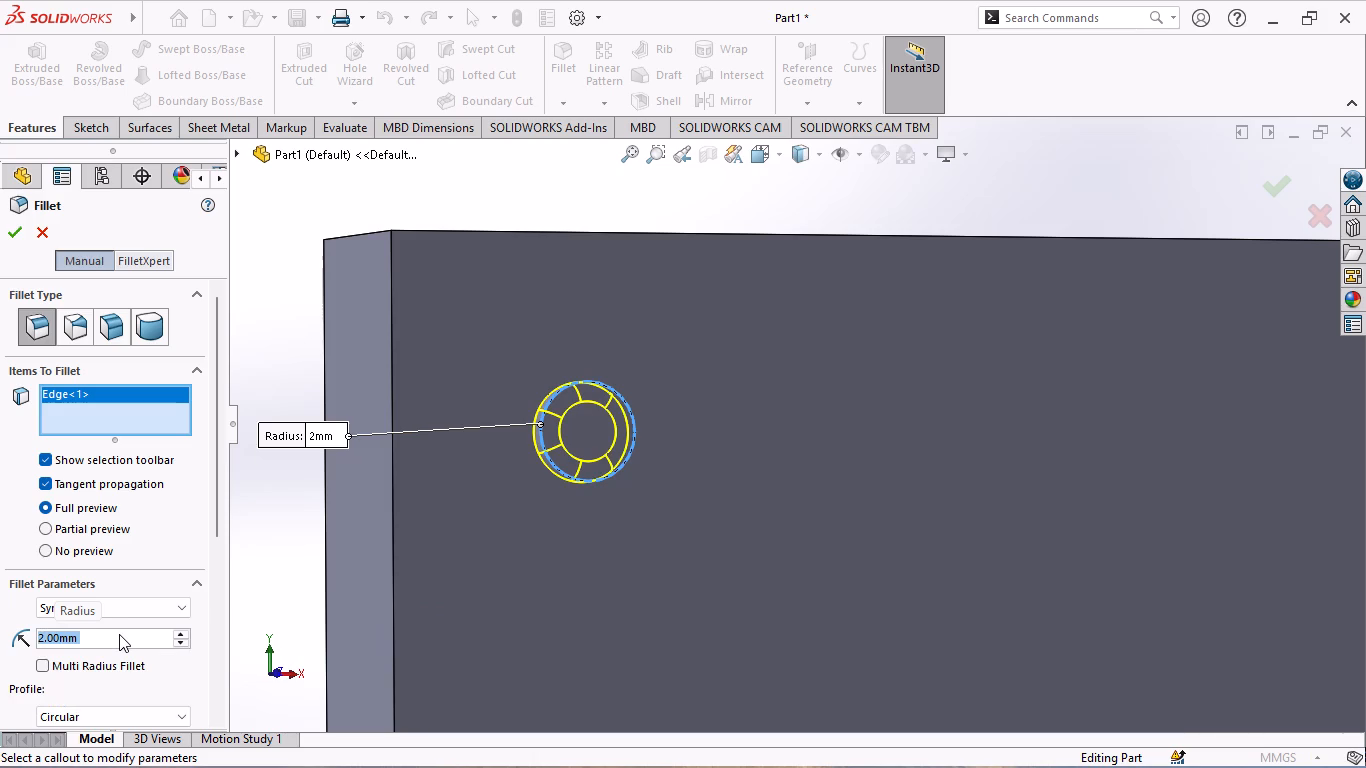
key("1")
key("Return")
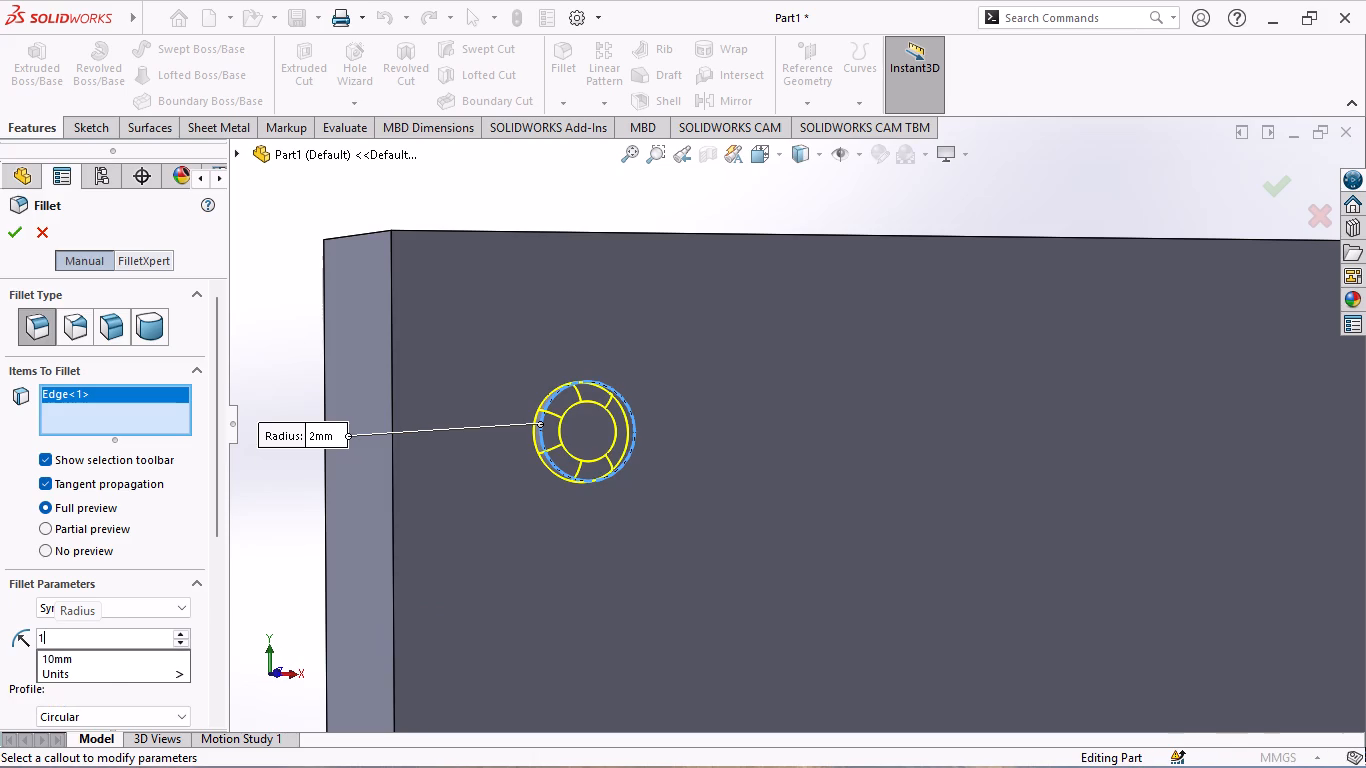
left_click(12, 236)
Examine the filleted boss near the body's upper corner from several angles.
scroll(591, 437, "down", 2)
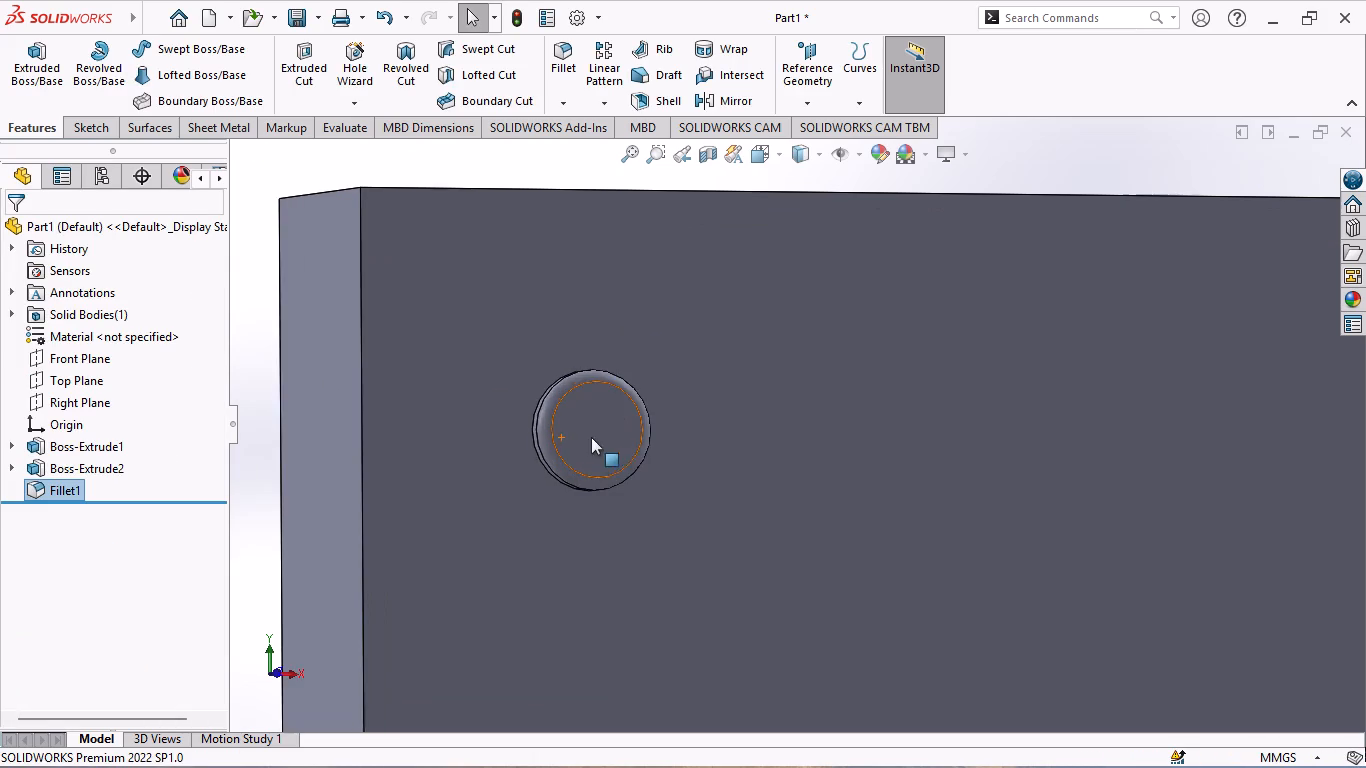
scroll(668, 445, "up", 3)
scroll(861, 225, "up", 1)
middle_click_drag(861, 224, 829, 239)
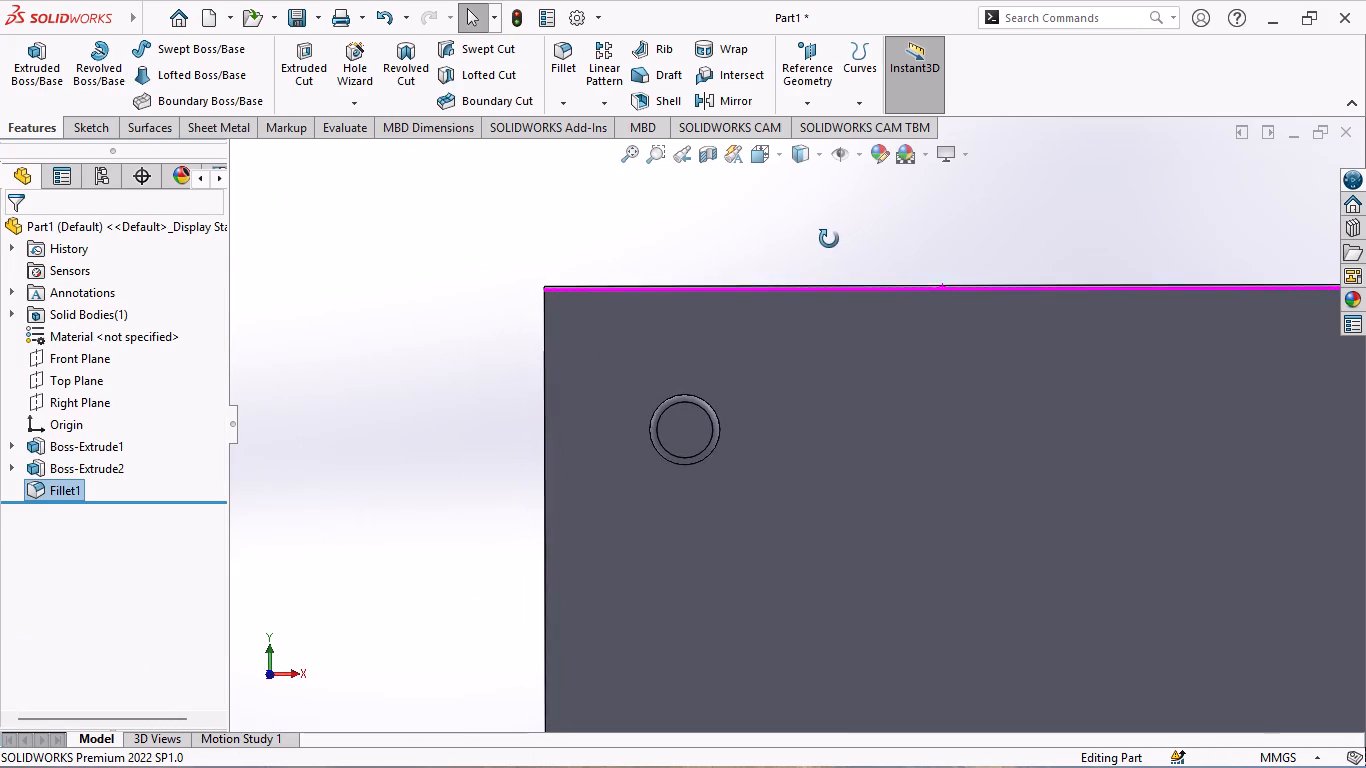
middle_click_drag(829, 239, 894, 217)
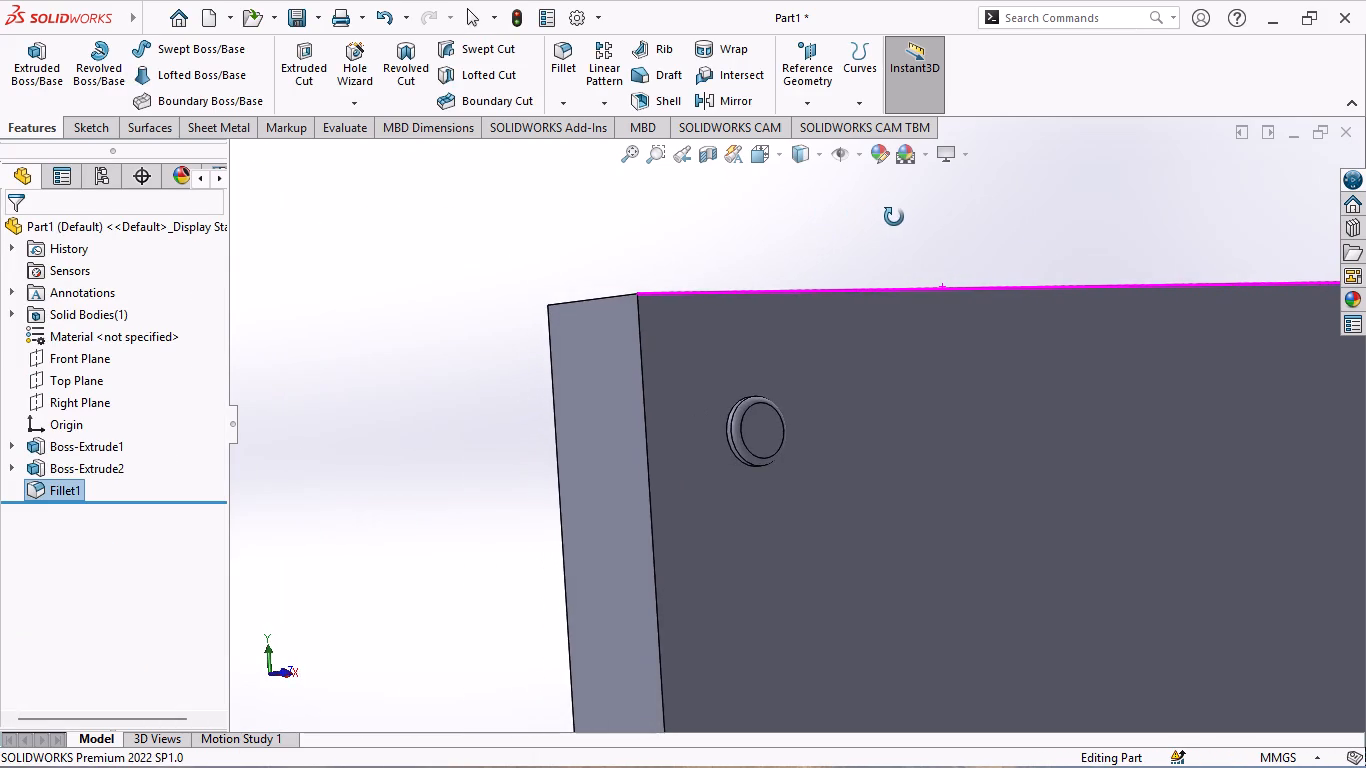
middle_click_drag(894, 217, 888, 229)
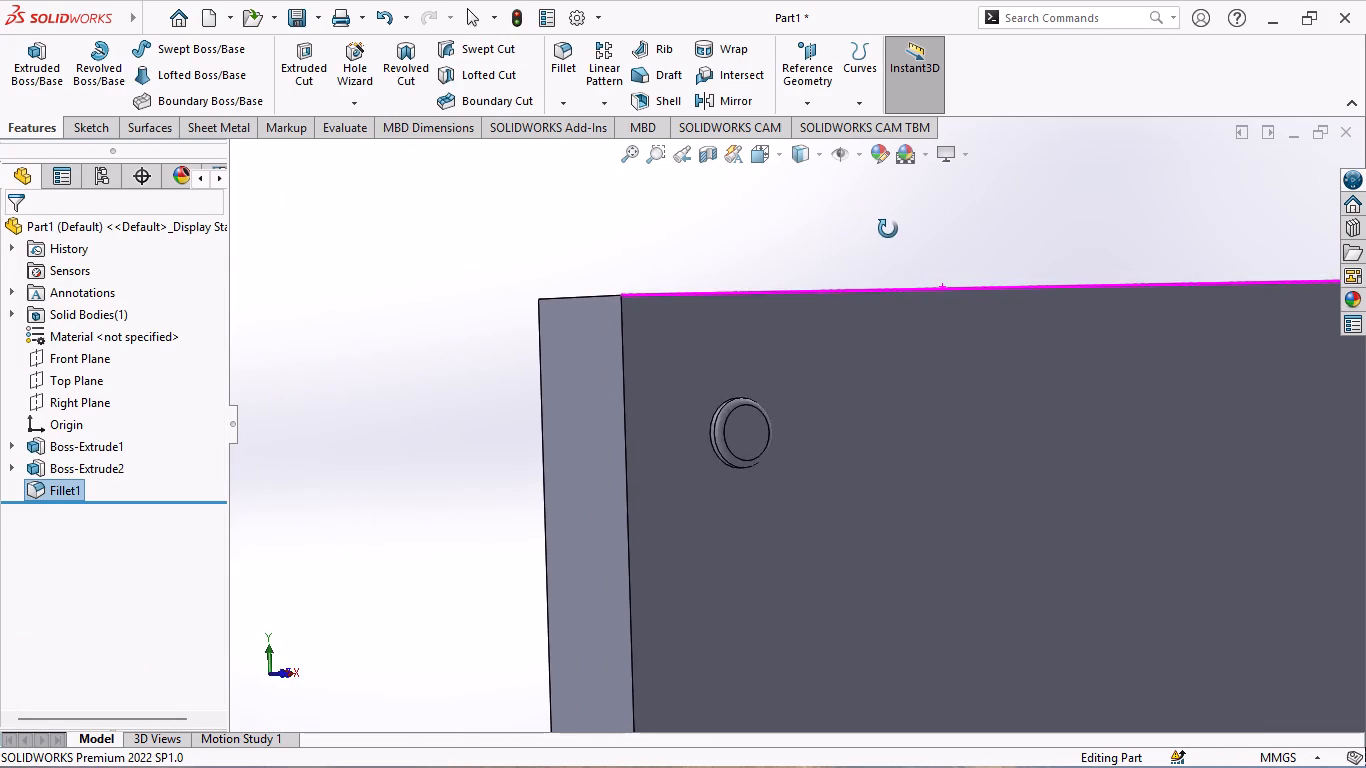
middle_click_drag(888, 229, 827, 255)
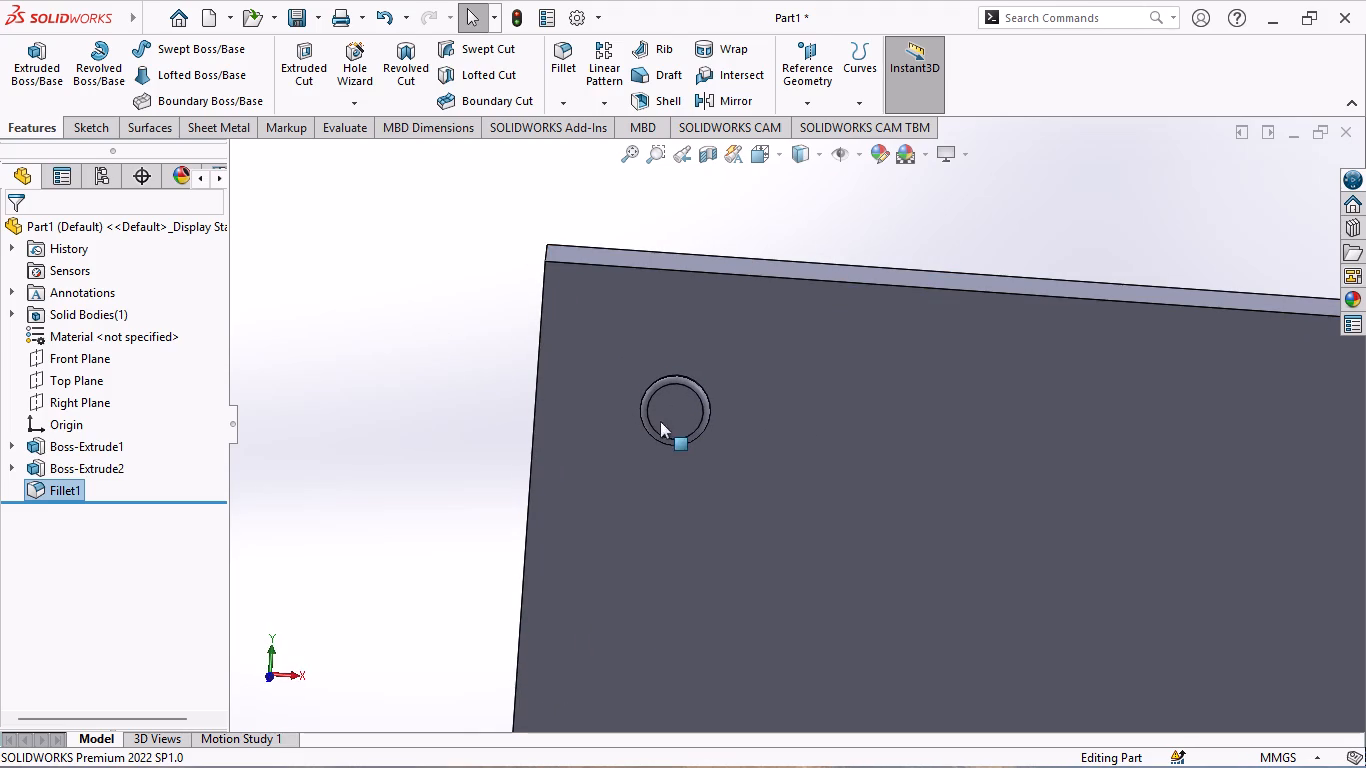
Reopen the boss fillet's definition to review its edge selection and parameters.
left_click(67, 491)
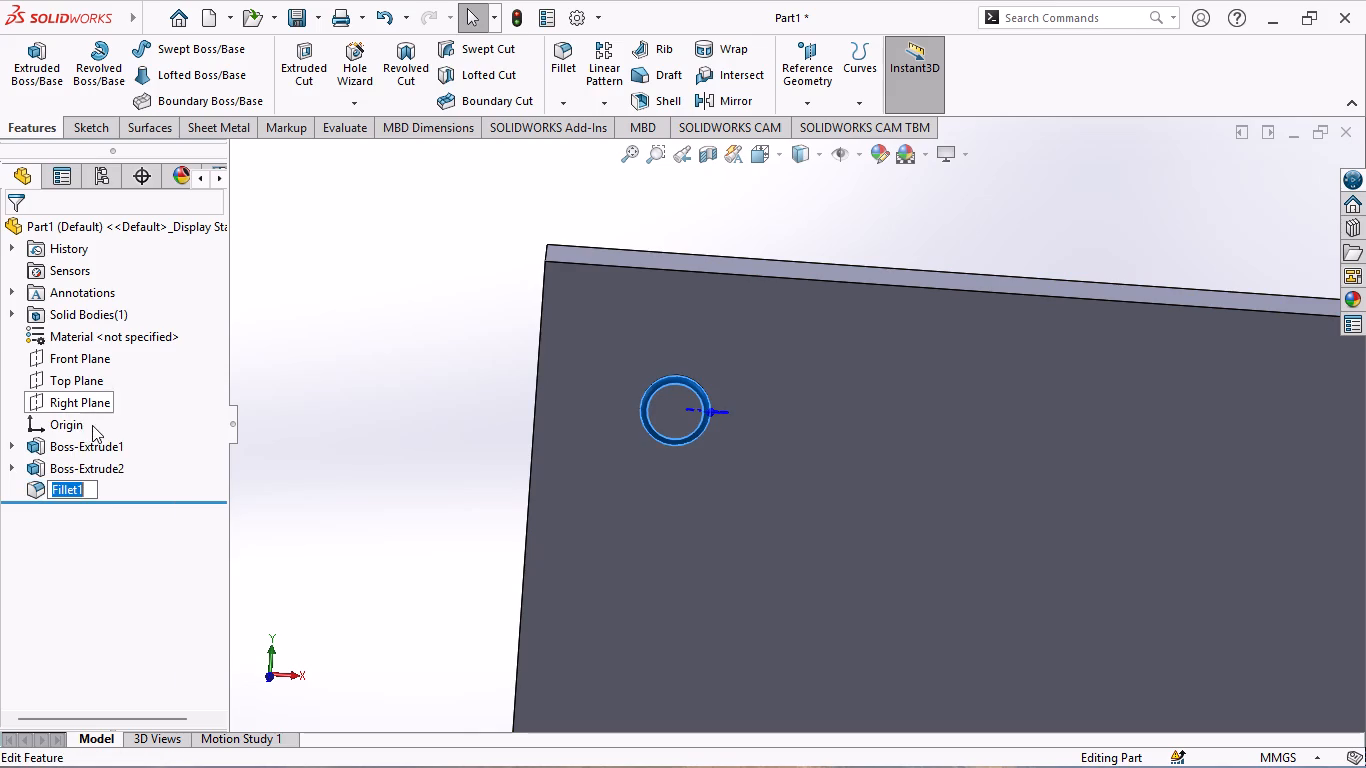
left_click(303, 436)
left_click(59, 483)
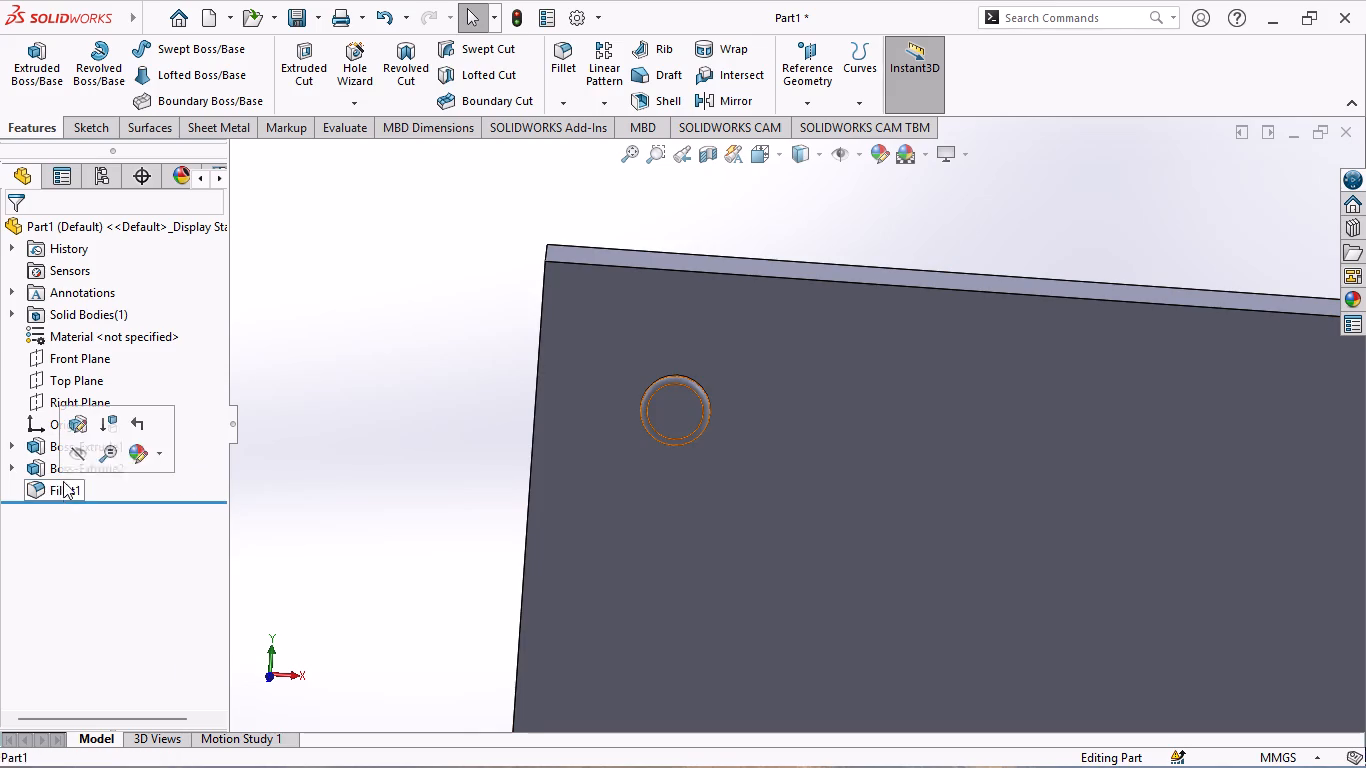
left_click(78, 431)
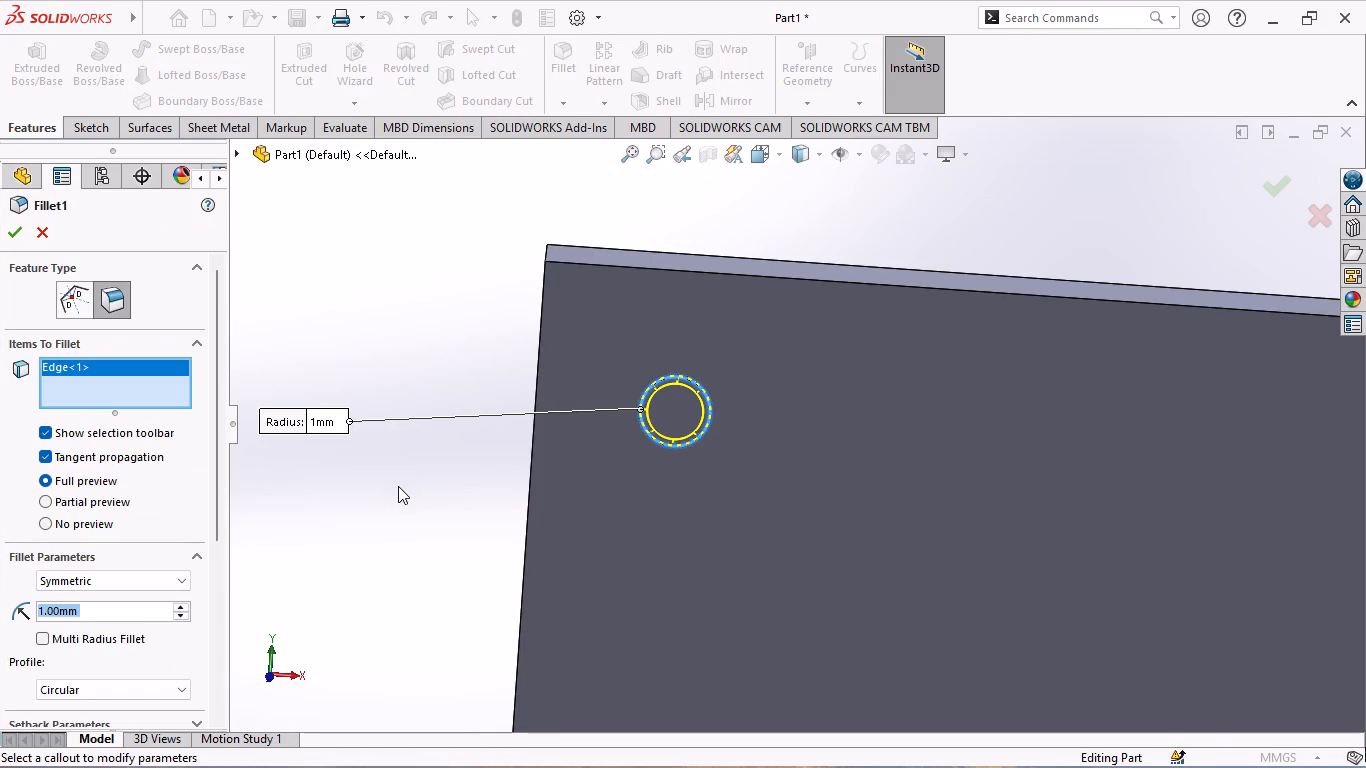
left_click(398, 486)
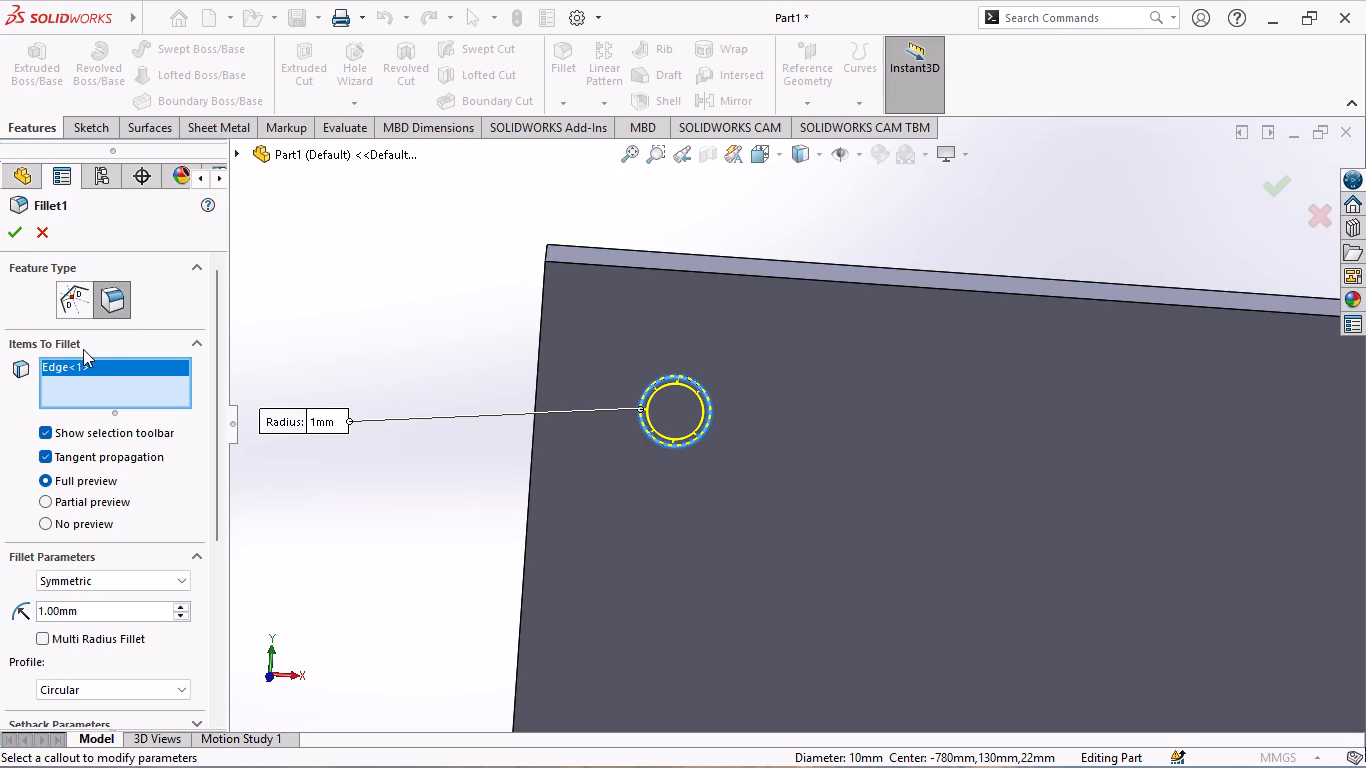
left_click(10, 231)
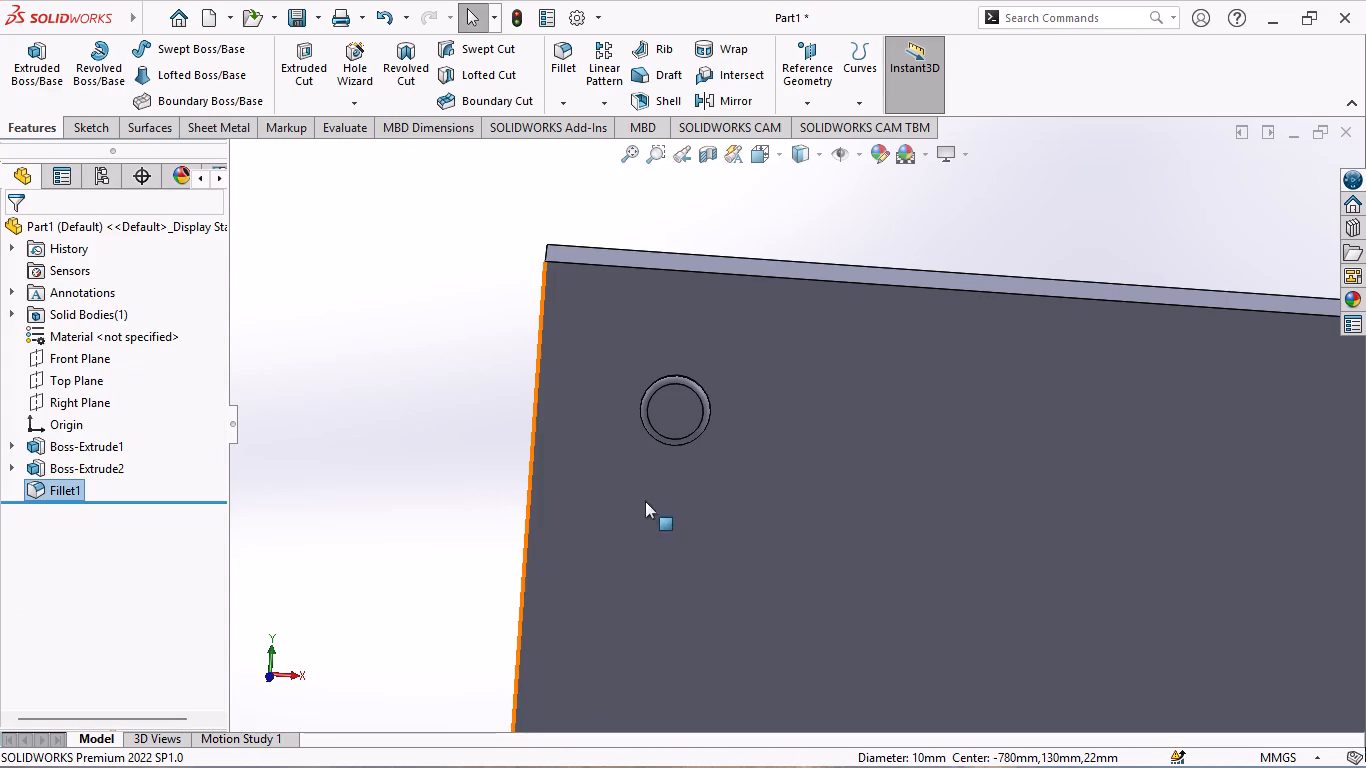
Start a linear pattern in the front view and clear the preselected fillet from the features to pattern.
scroll(784, 526, "up", 2)
scroll(1047, 583, "up", 2)
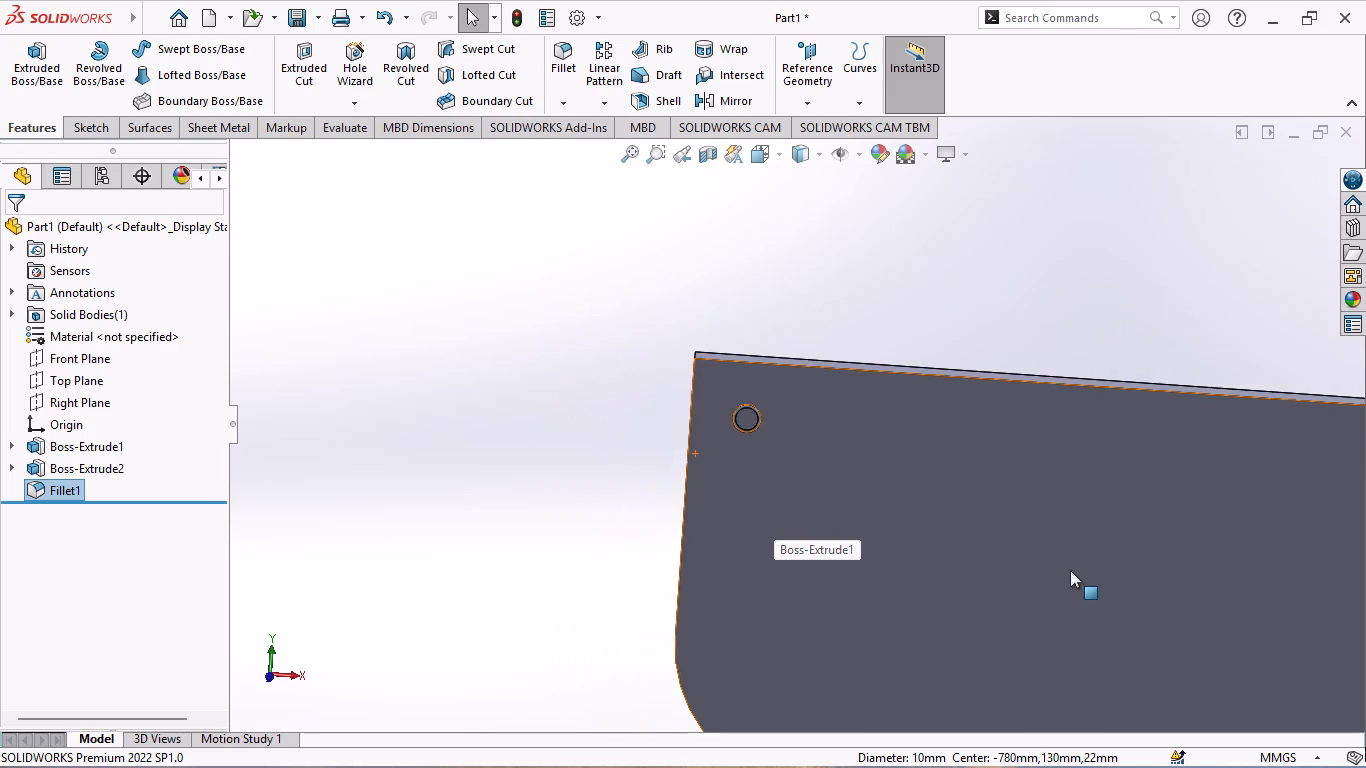
scroll(1070, 570, "up", 3)
scroll(906, 431, "down", 4)
scroll(717, 459, "up", 2)
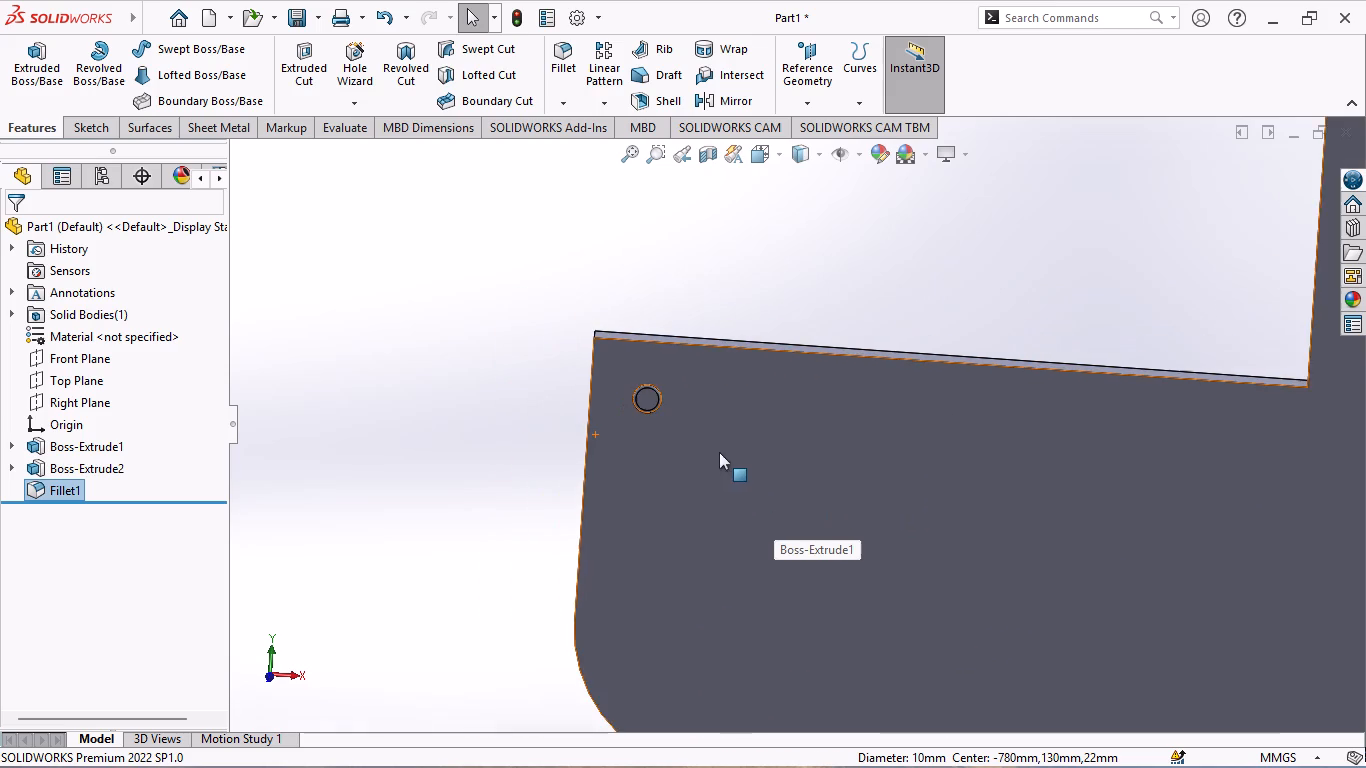
scroll(1039, 543, "up", 2)
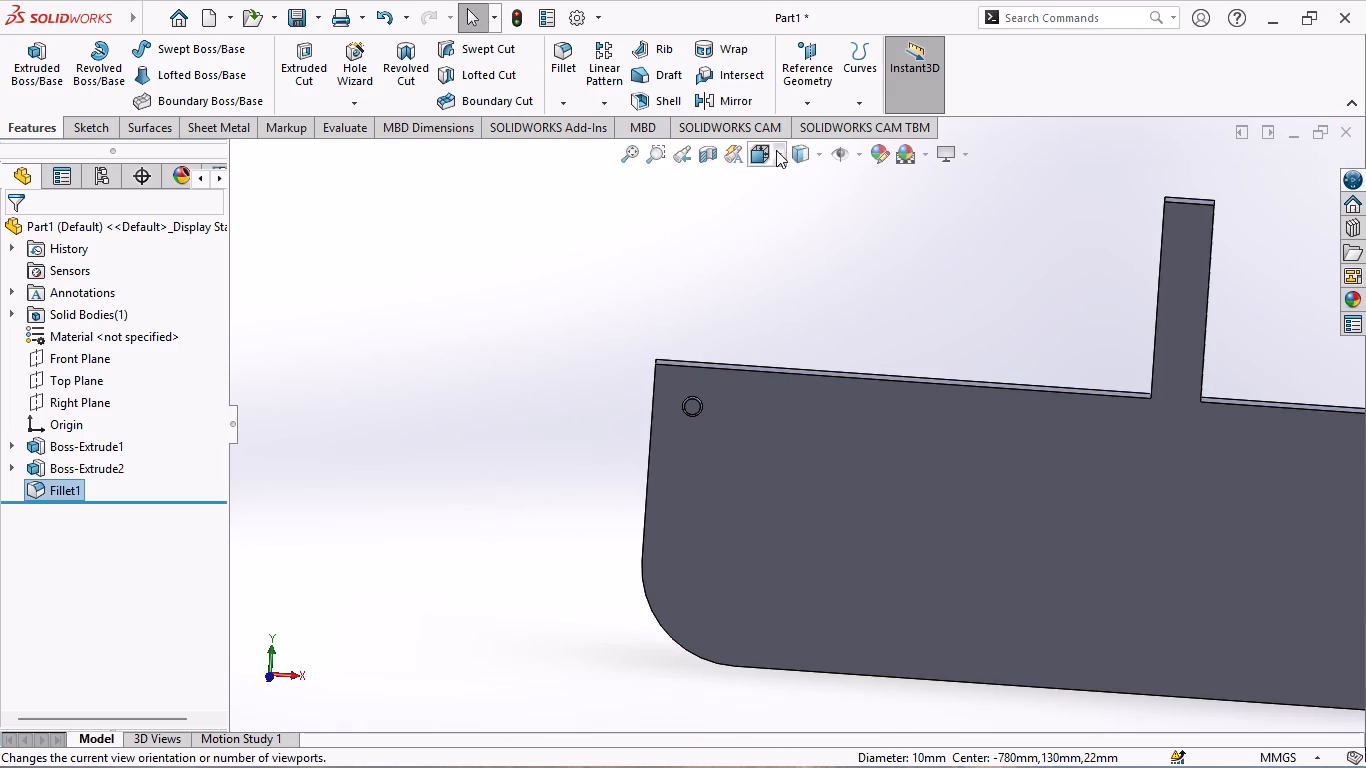
left_click(775, 150)
left_click(787, 242)
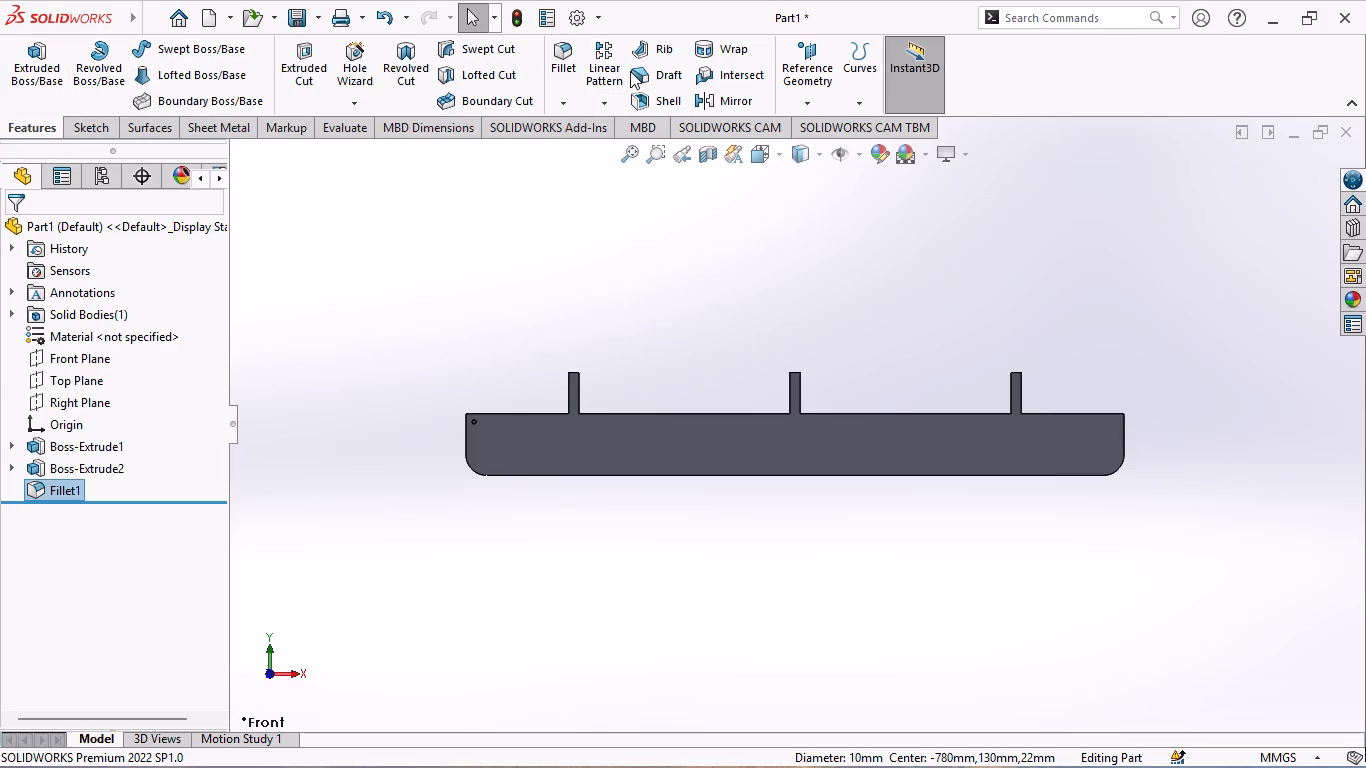
left_click(596, 52)
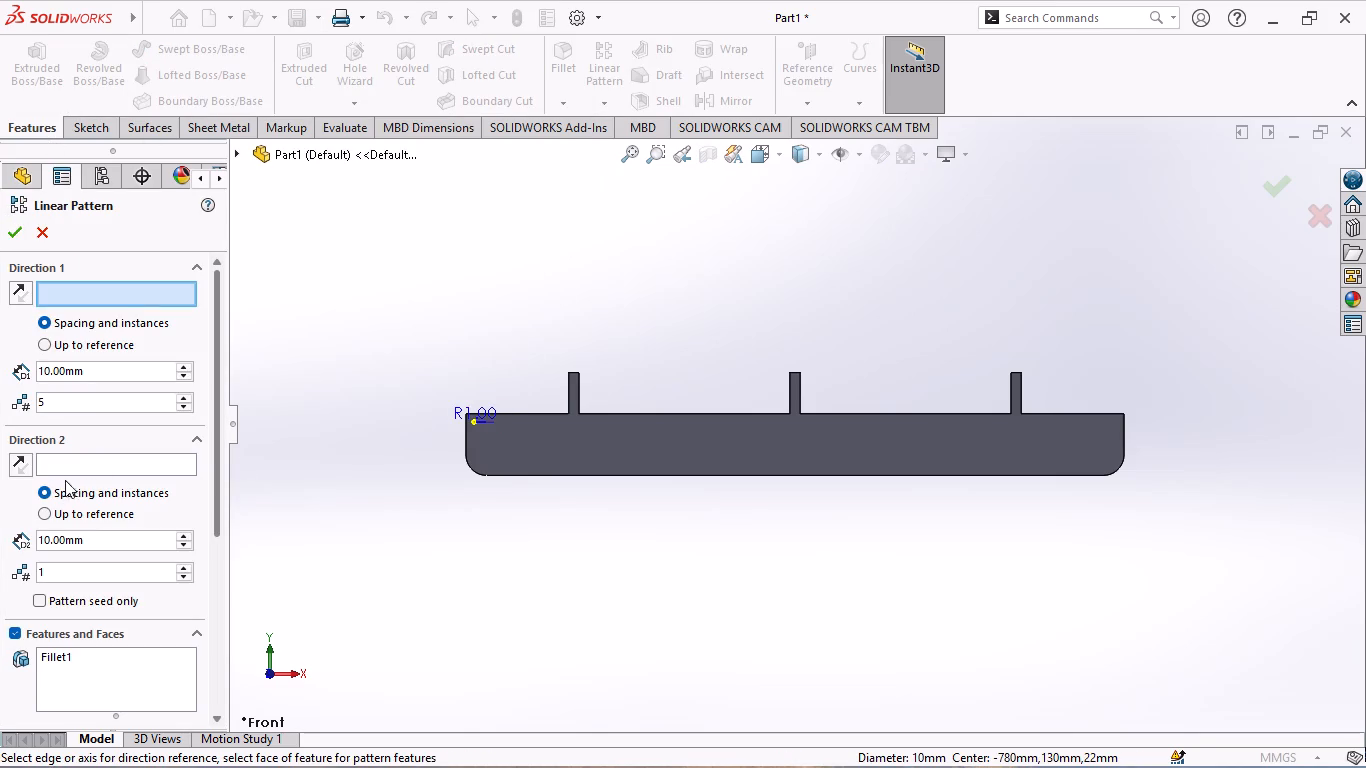
scroll(481, 432, "down", 5)
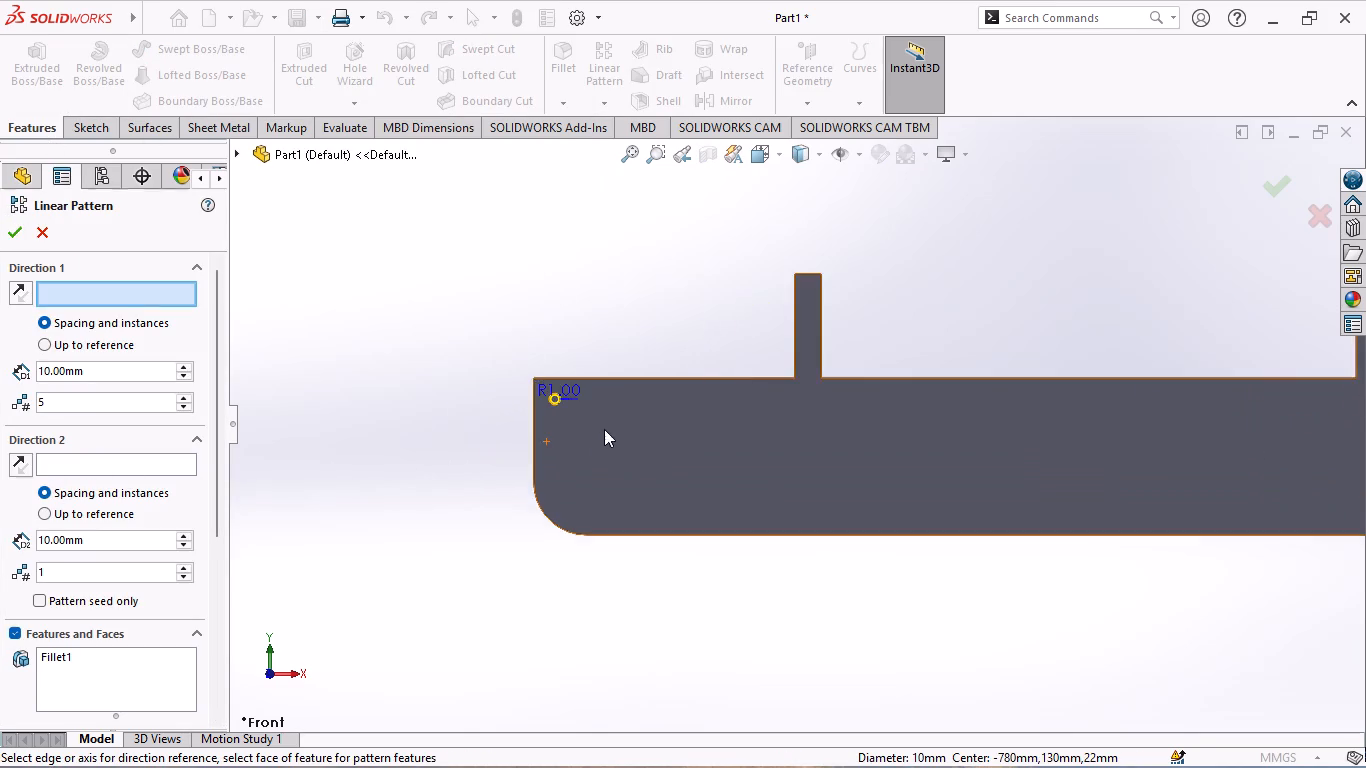
scroll(612, 427, "down", 9)
scroll(509, 293, "down", 1)
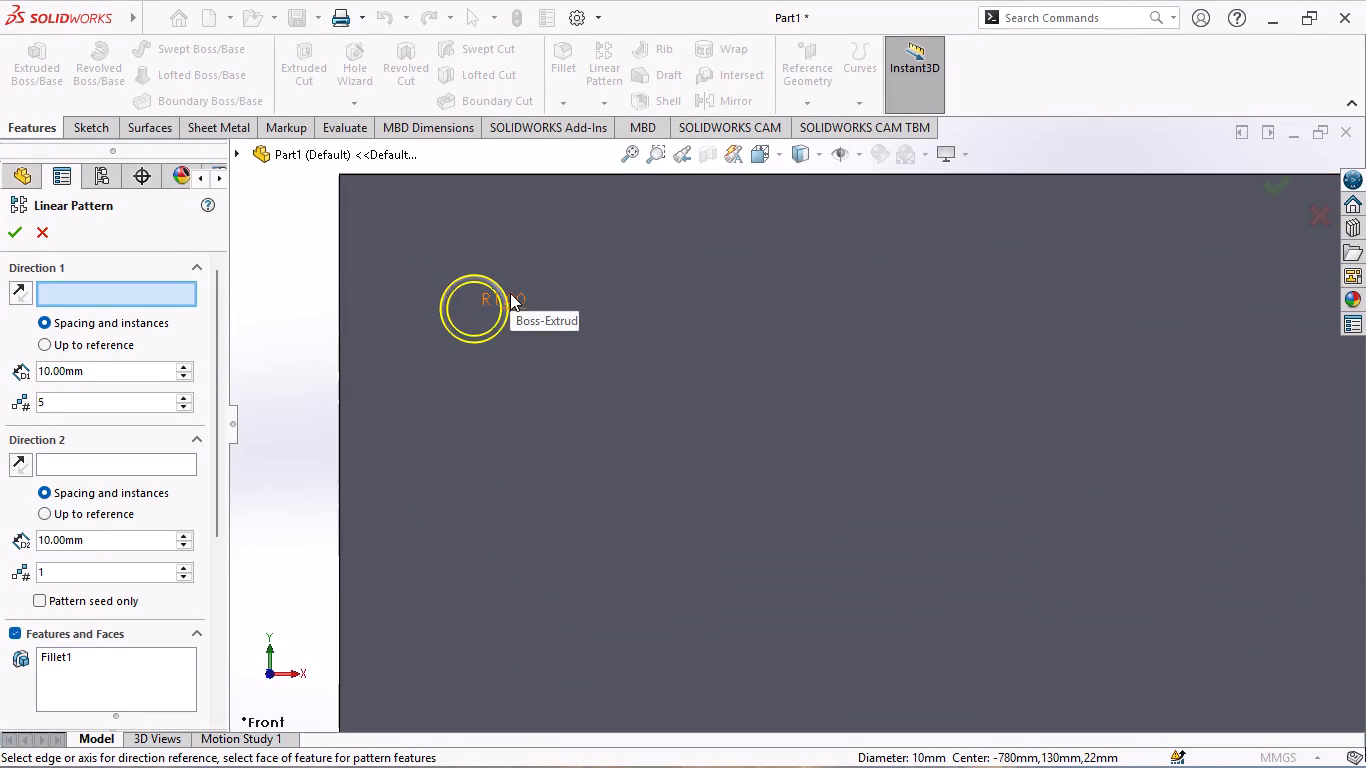
scroll(152, 466, "down", 2)
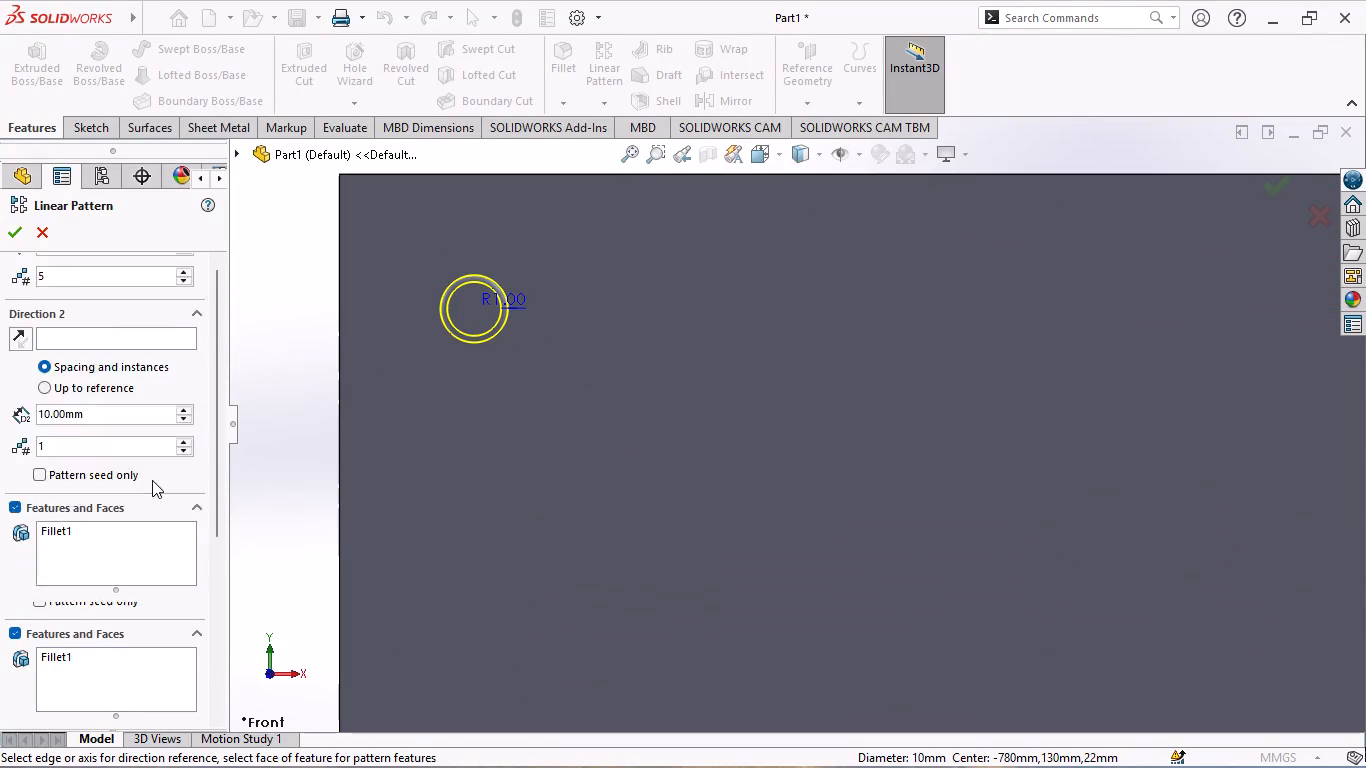
scroll(152, 480, "down", 4)
right_click(88, 415)
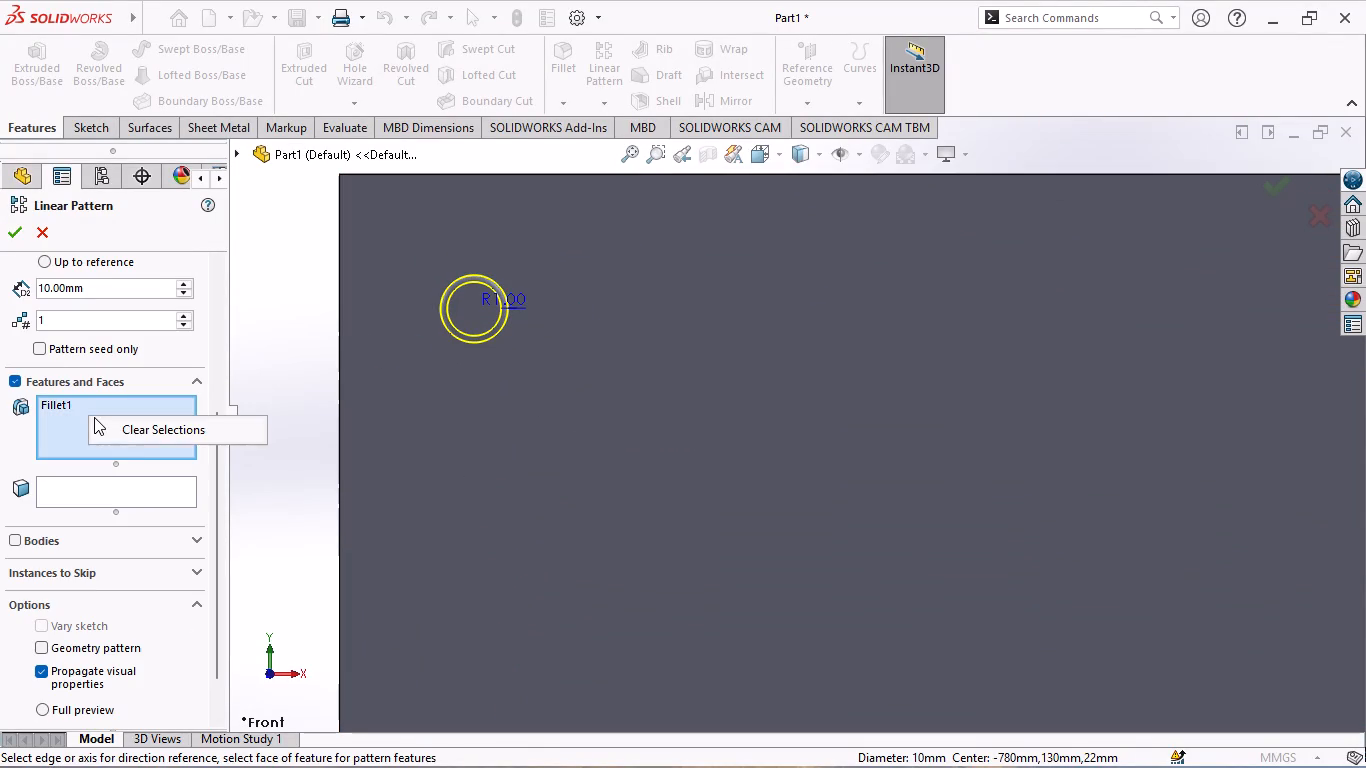
left_click(141, 434)
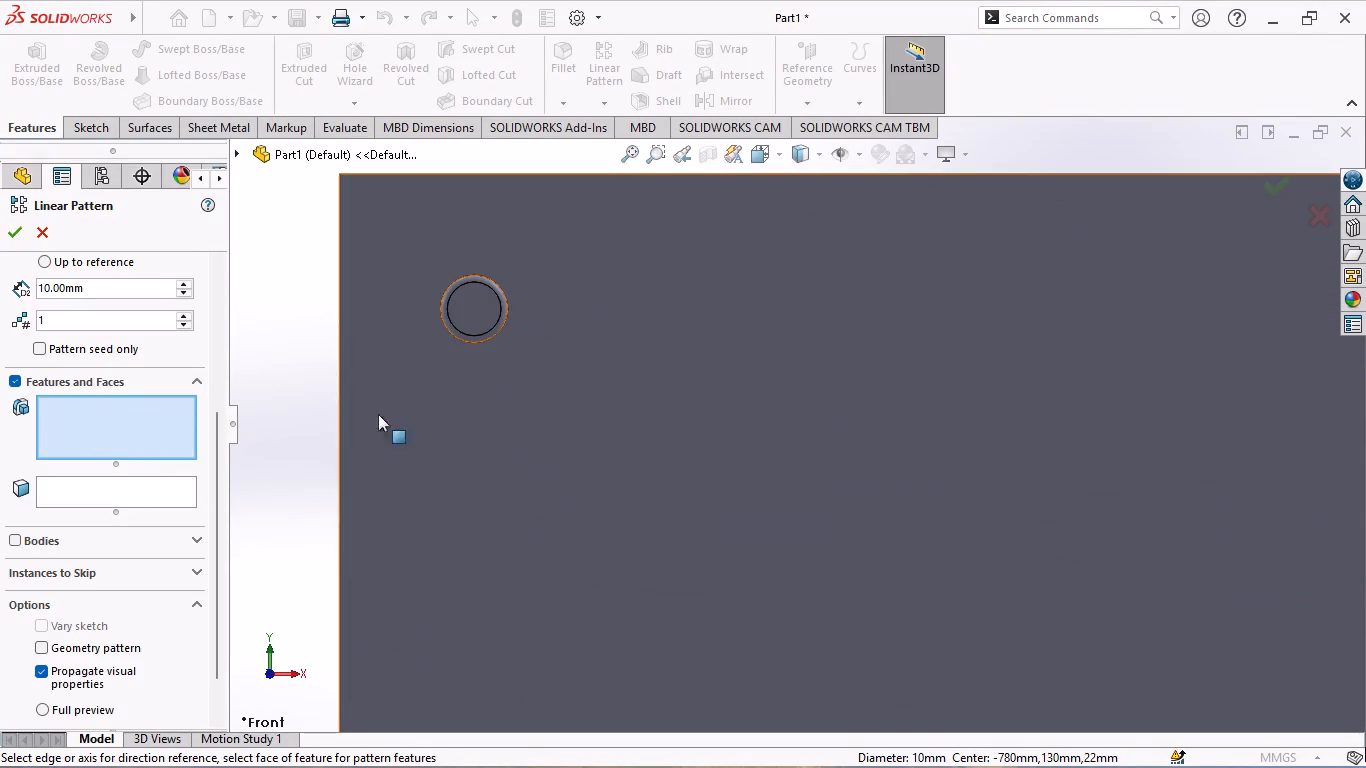
Select the circular boss extrusion and its fillet as the features to pattern.
scroll(449, 354, "up", 2)
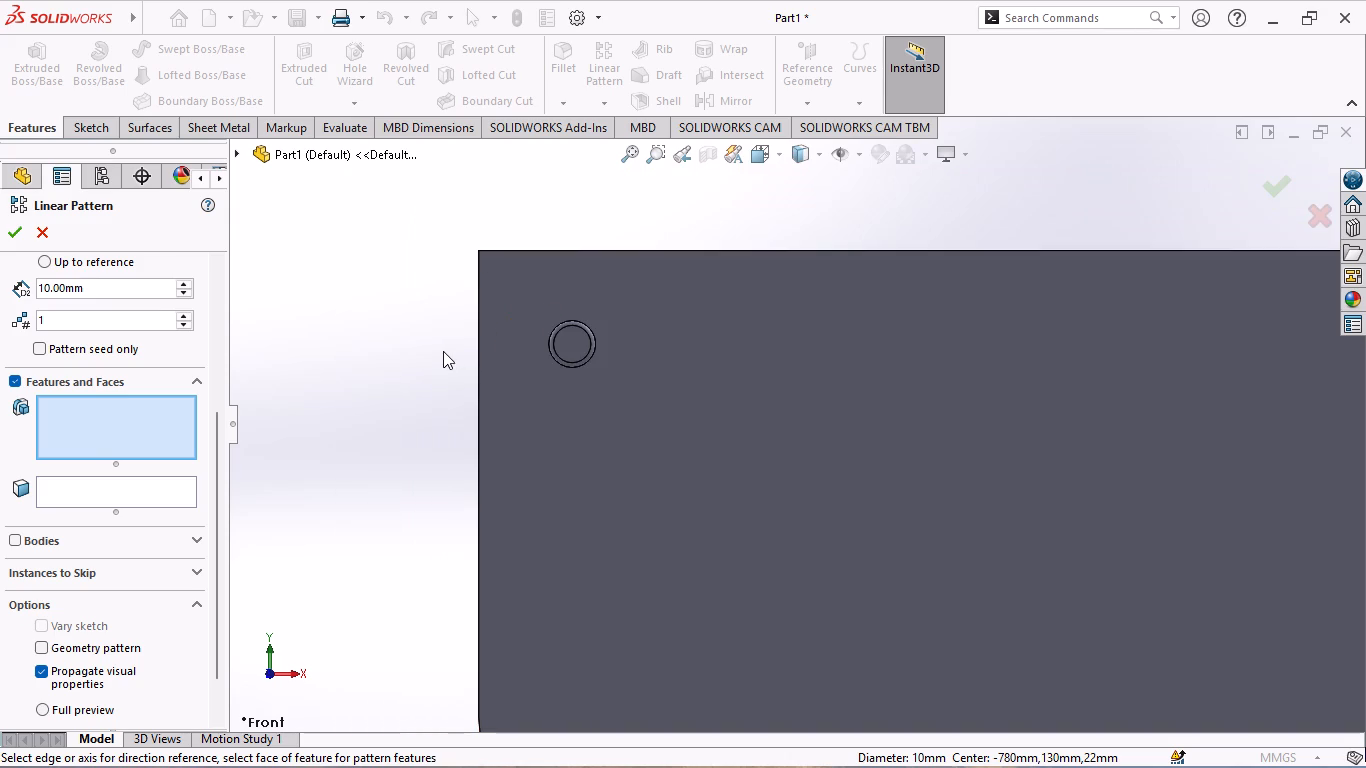
left_click(237, 150)
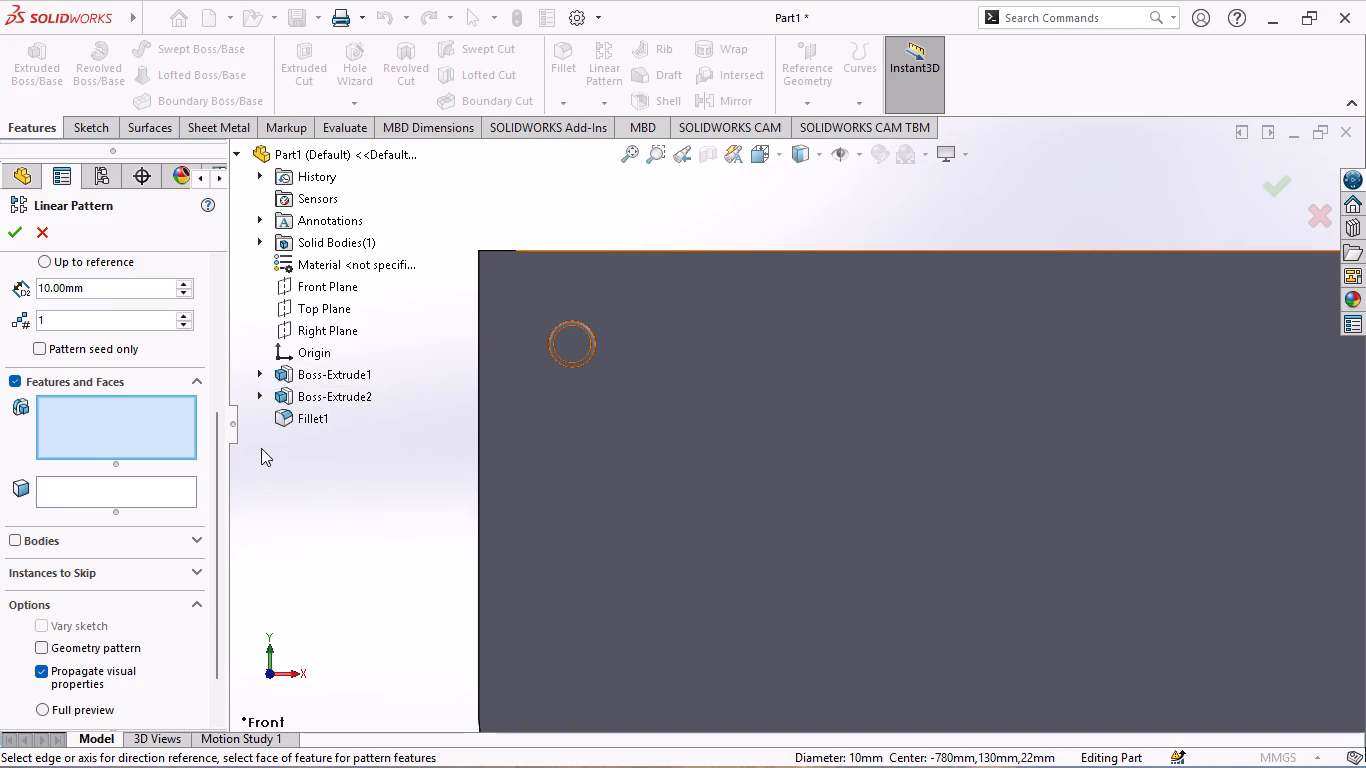
left_click(324, 417)
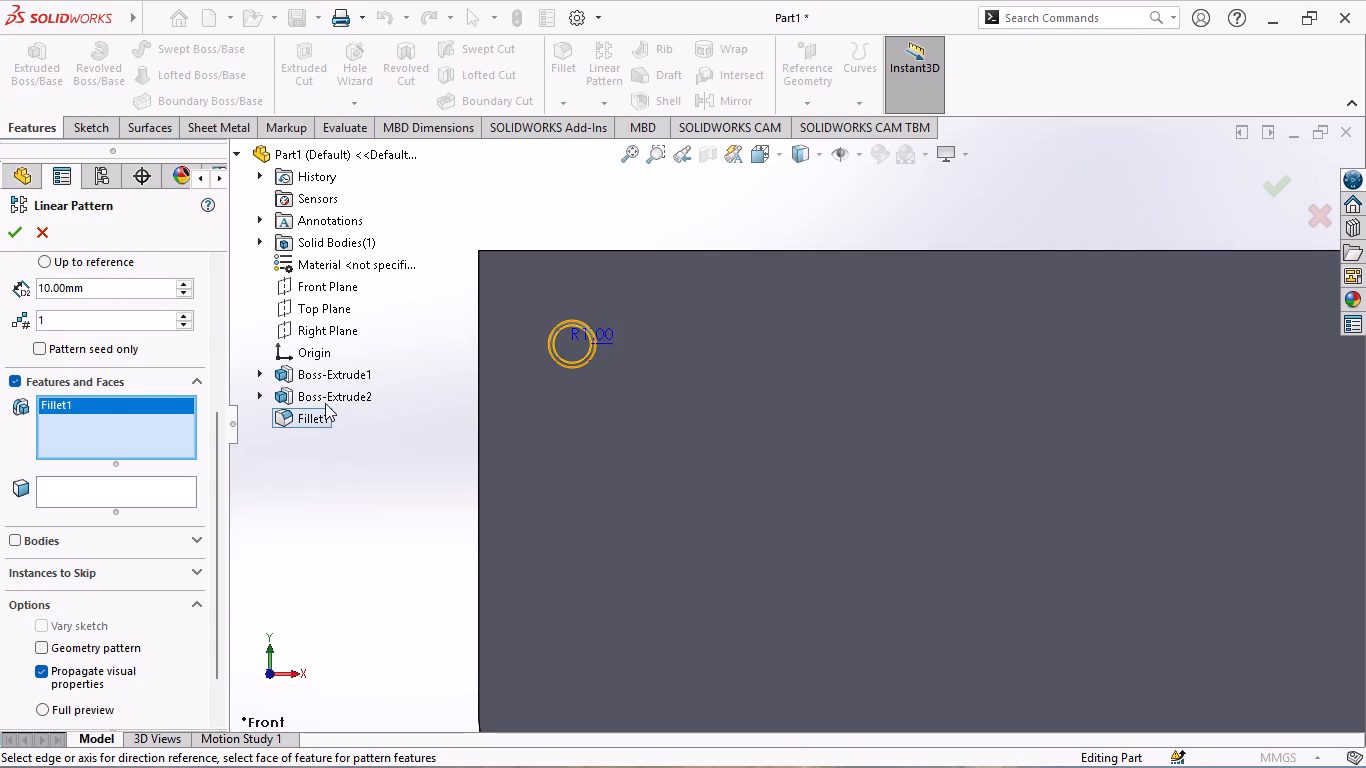
left_click(325, 398)
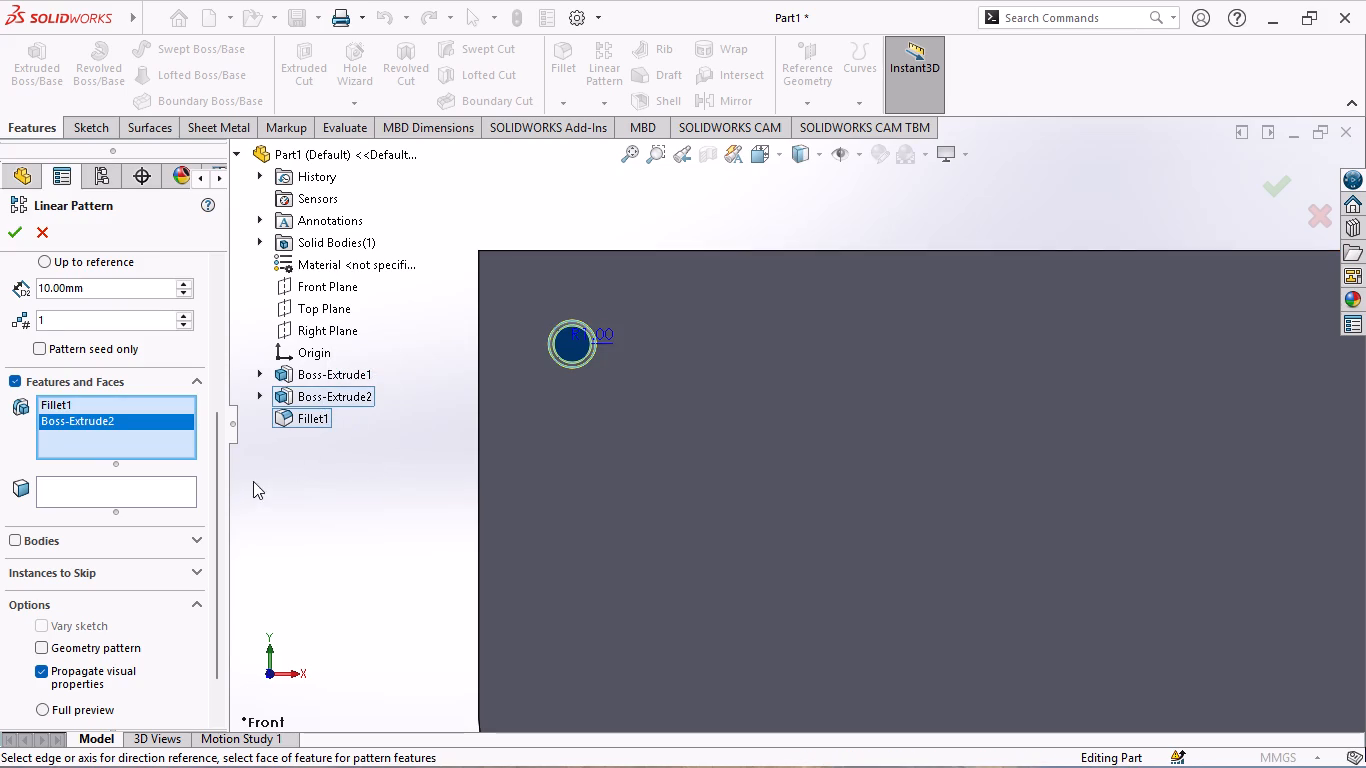
left_click(318, 392)
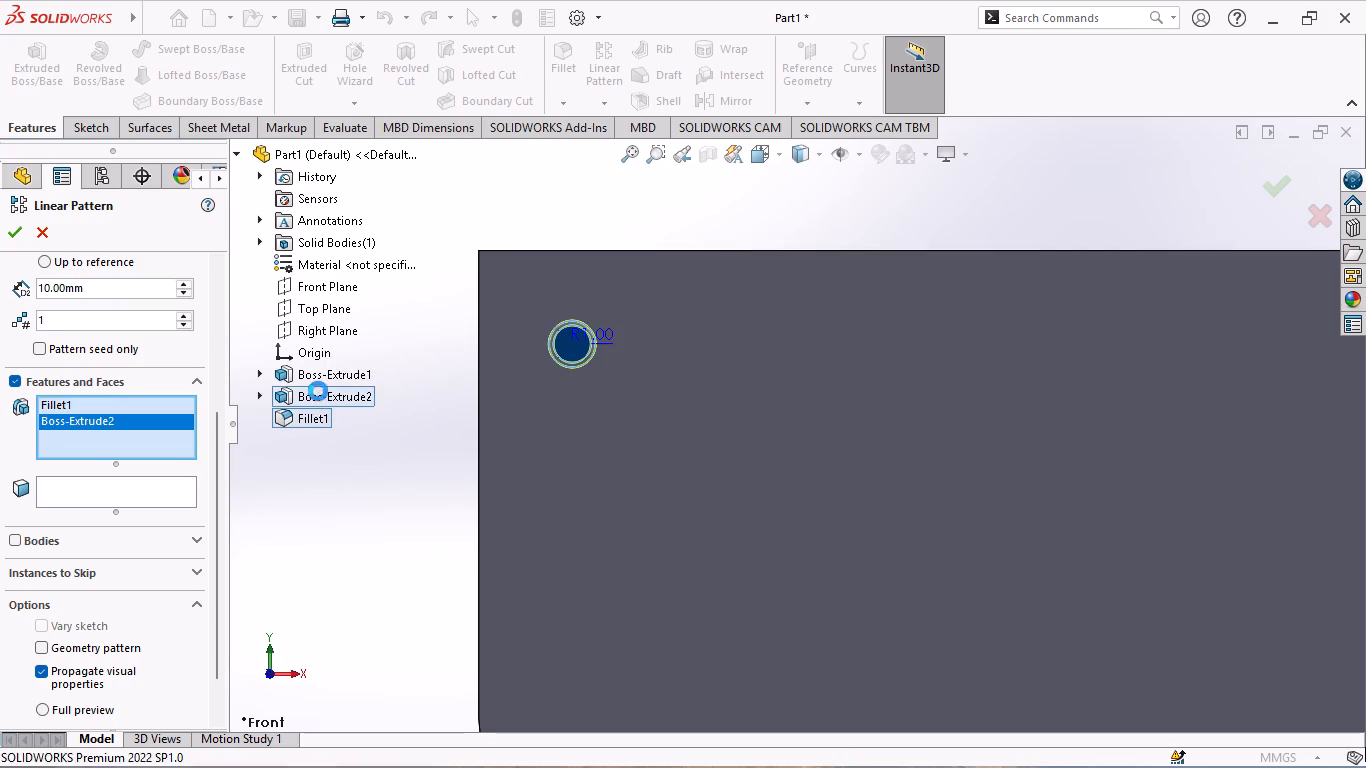
left_click(303, 415)
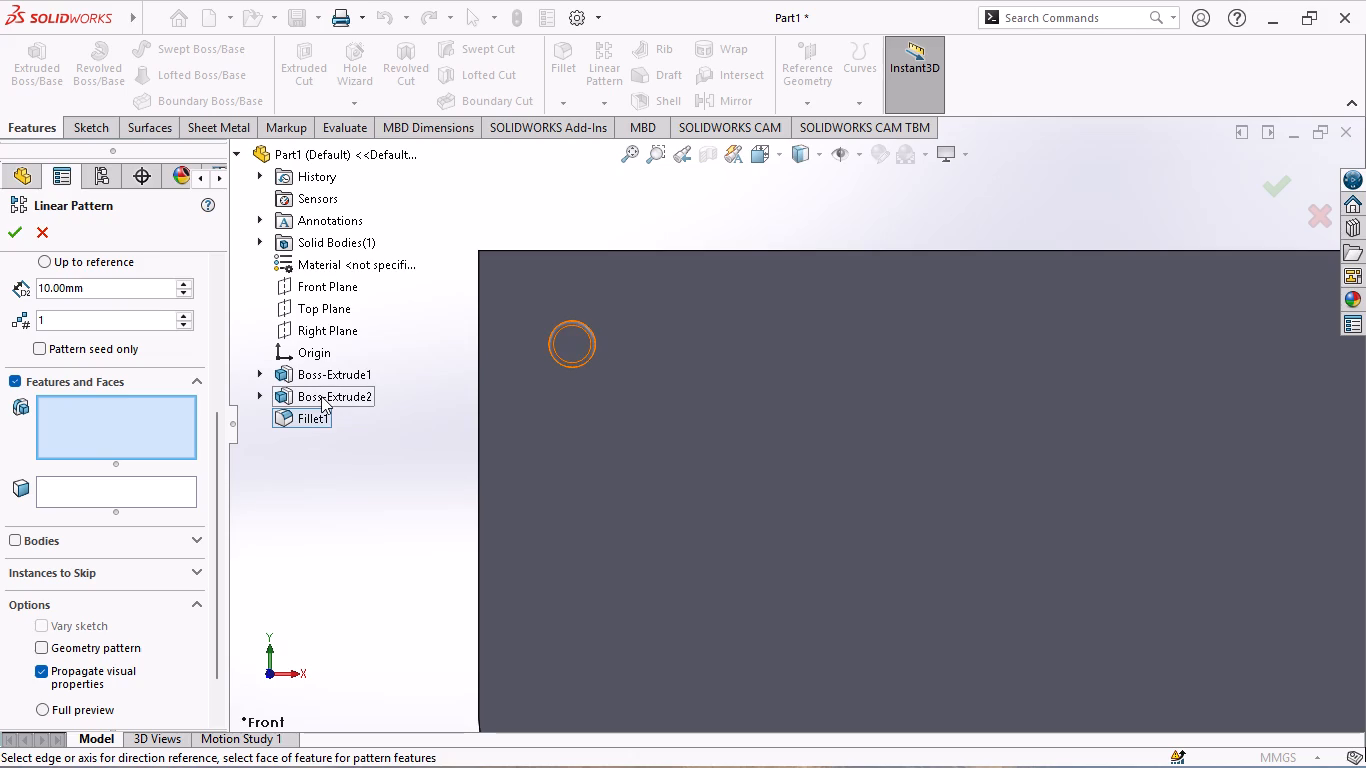
left_click(315, 392)
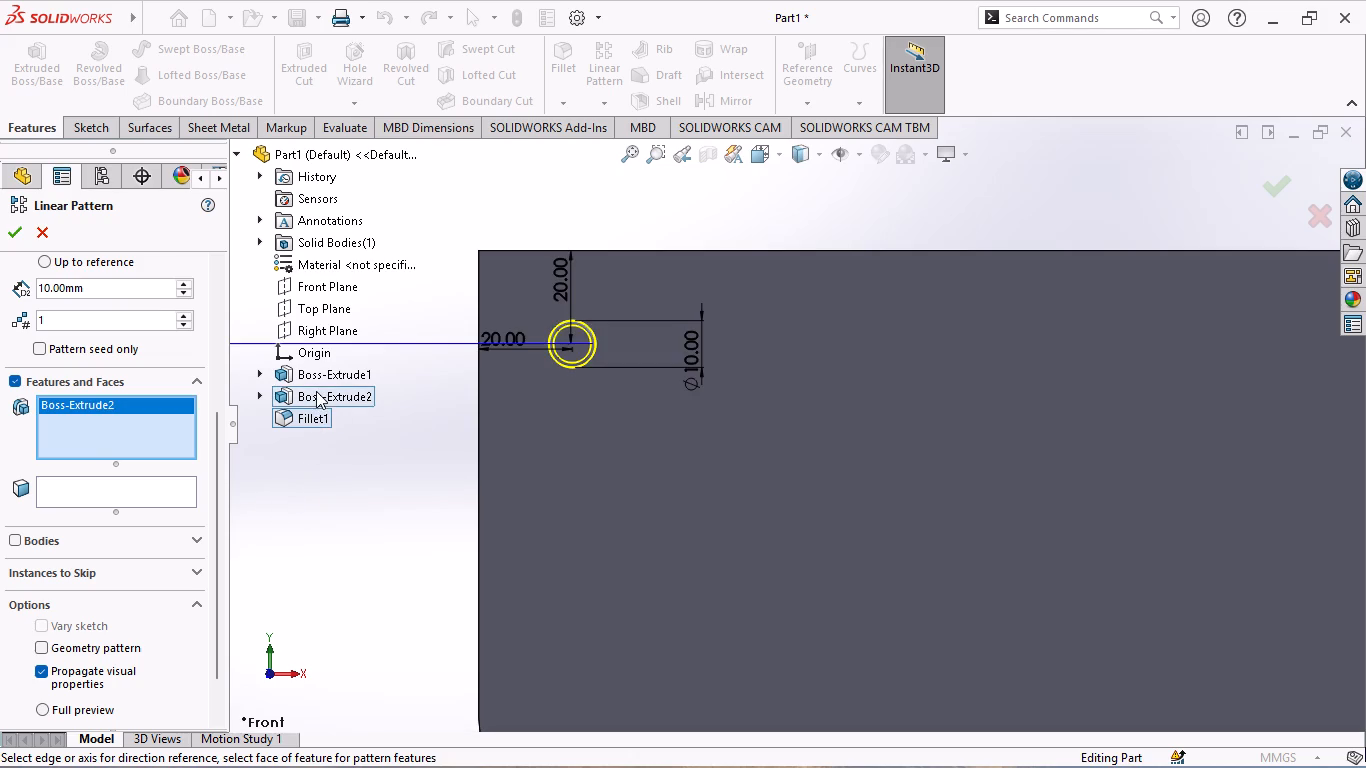
left_click(299, 419)
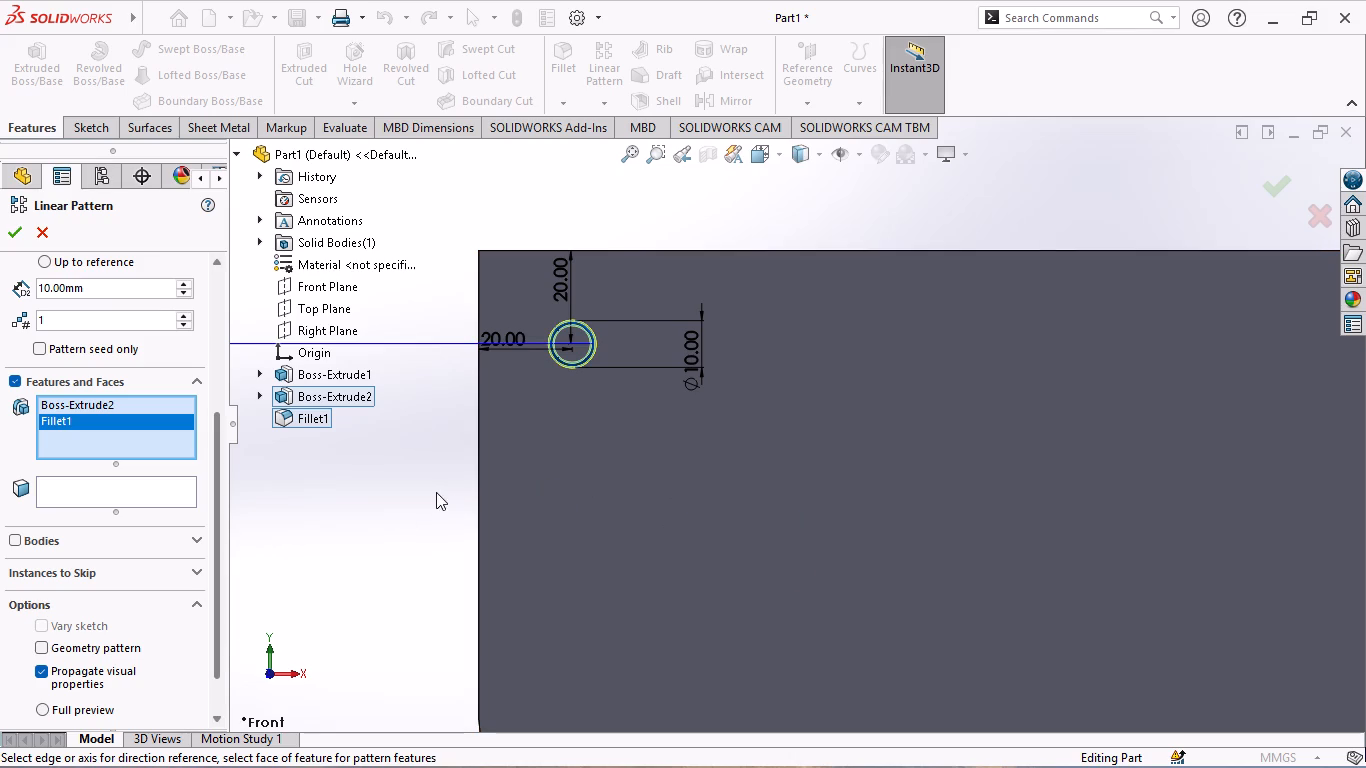
Set the Direction 2 spacing to 20 mm and enable patterning of the seed only.
left_click(179, 283)
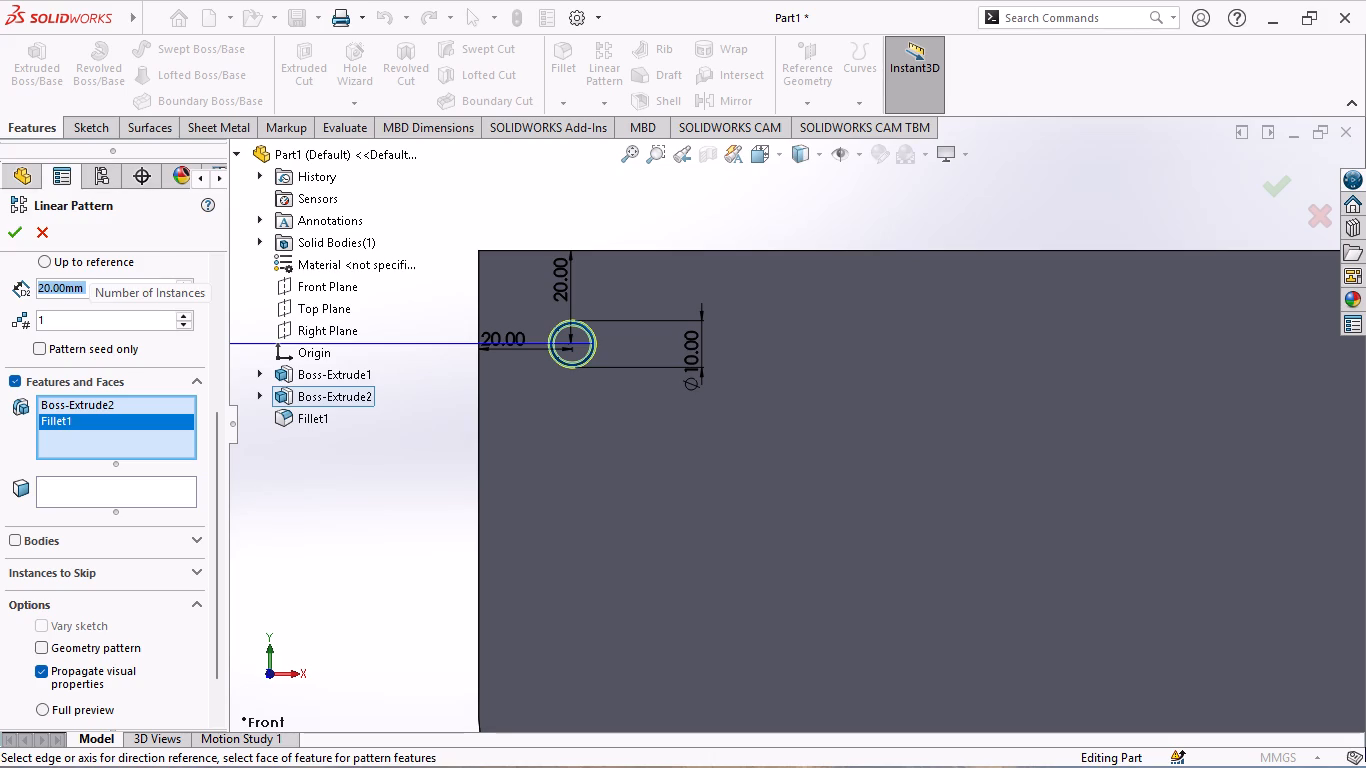
left_click(43, 348)
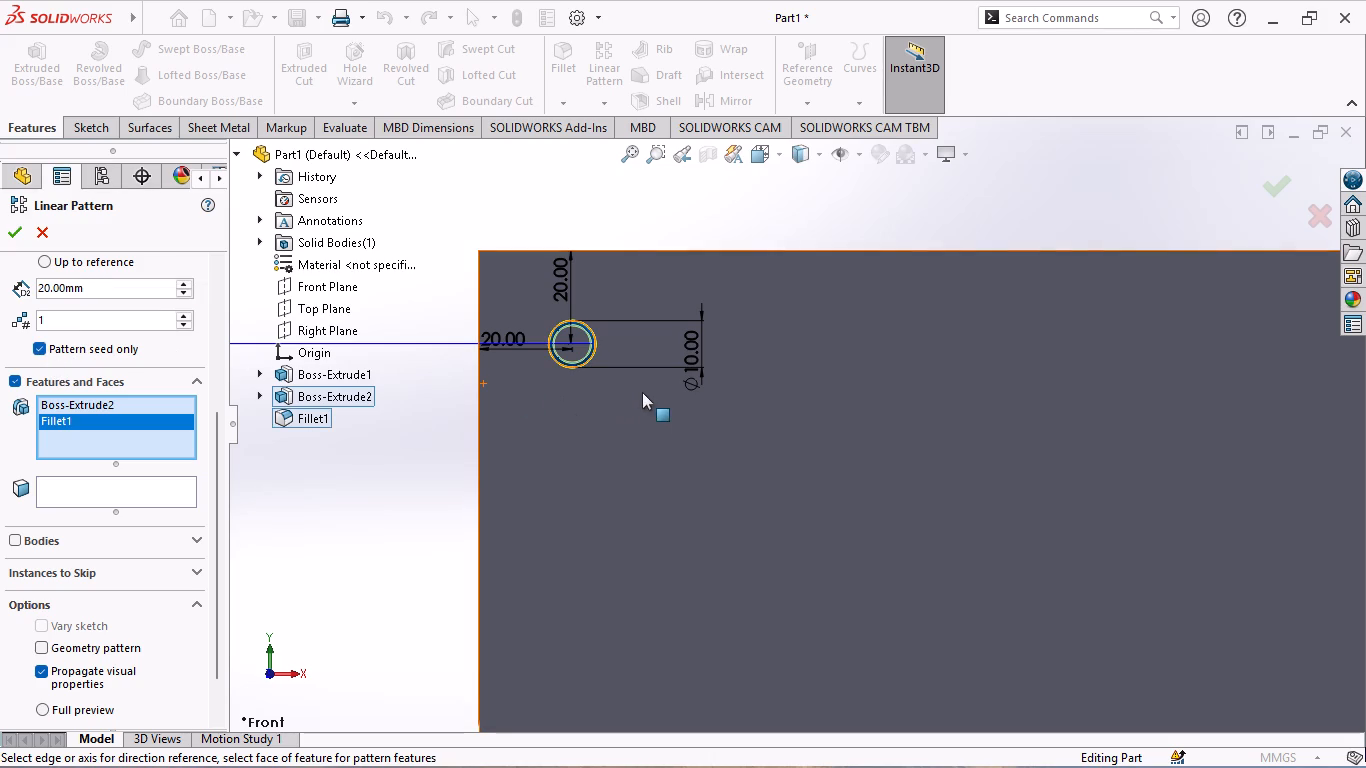
Examine the front face along the body's length and around the seed boss near its upper corner.
scroll(847, 424, "up", 2)
scroll(940, 426, "up", 3)
scroll(1204, 443, "up", 3)
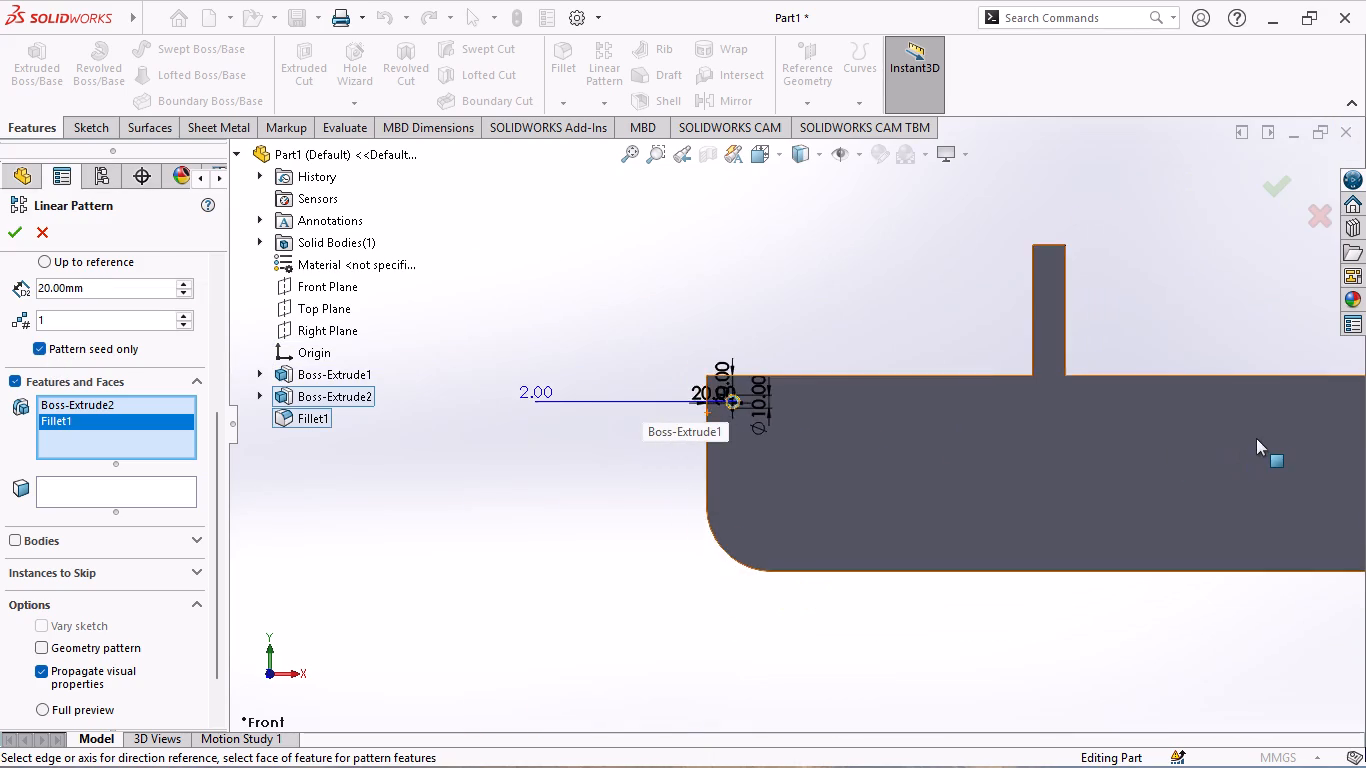
scroll(1256, 438, "up", 3)
scroll(1340, 412, "down", 6)
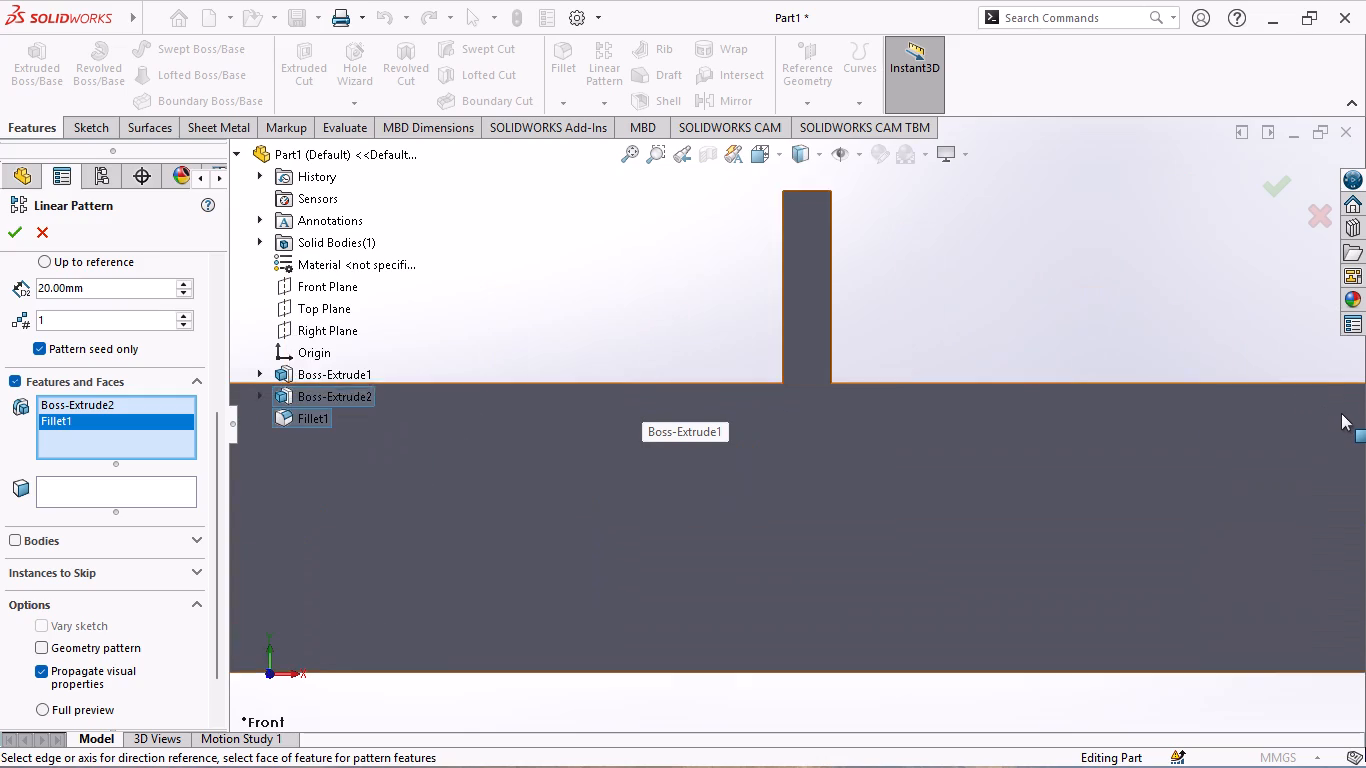
scroll(1340, 414, "up", 8)
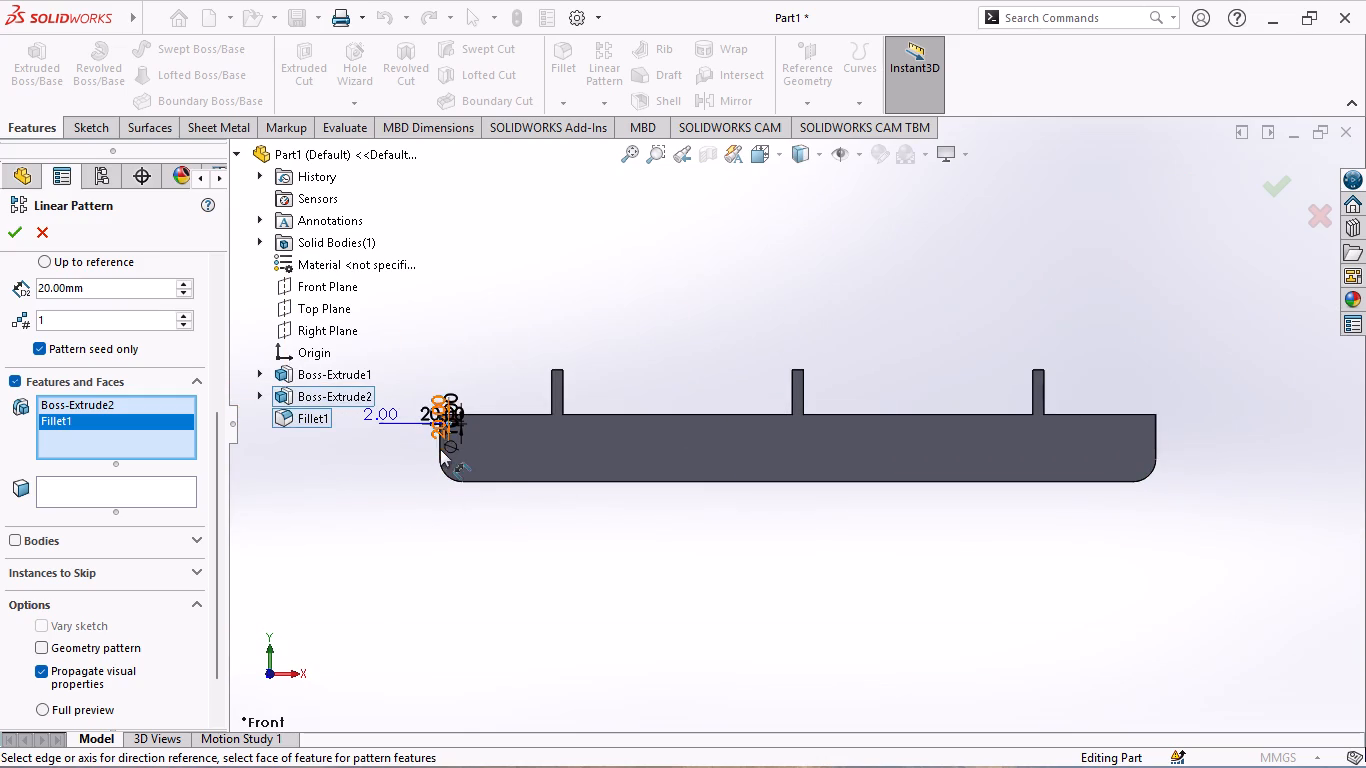
scroll(440, 449, "down", 3)
scroll(622, 335, "down", 3)
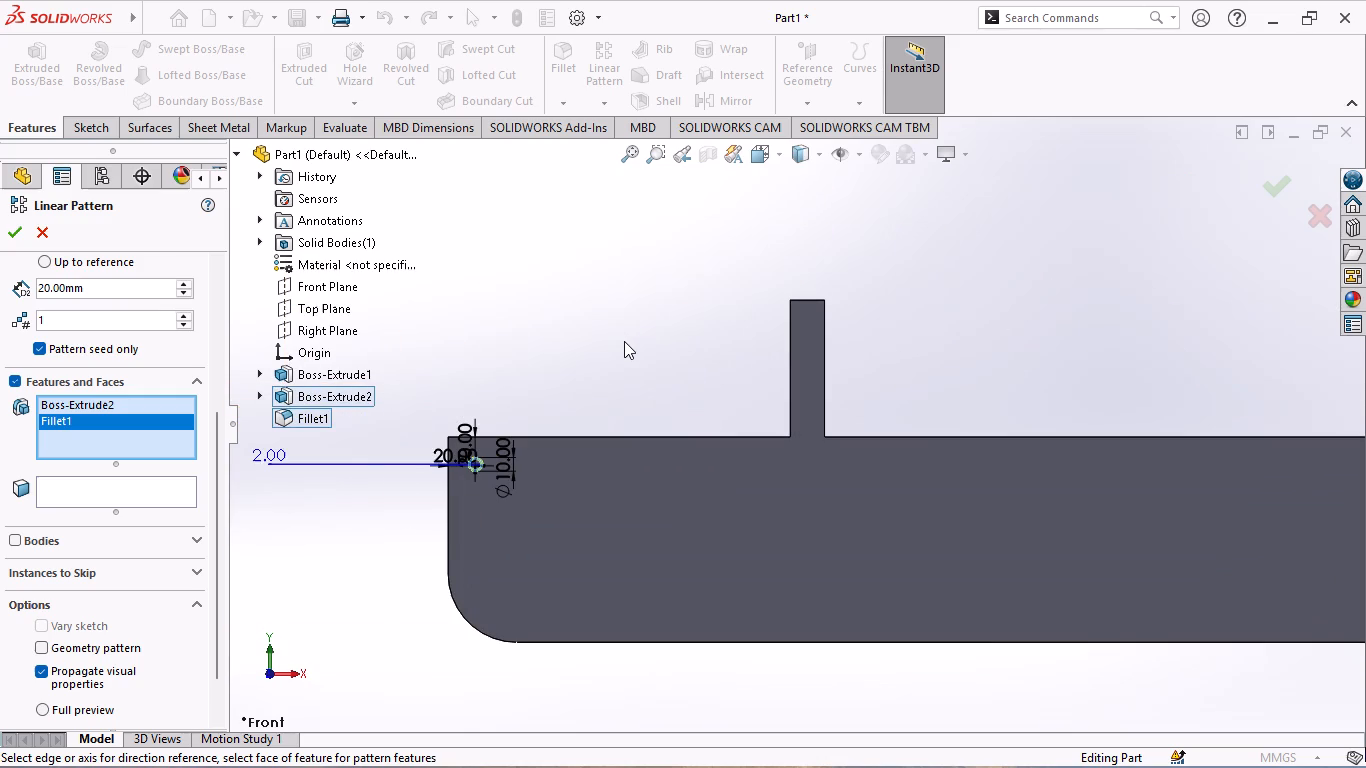
Review the linear pattern's remaining settings, including the Bodies section and both direction definitions.
scroll(210, 507, "down", 1)
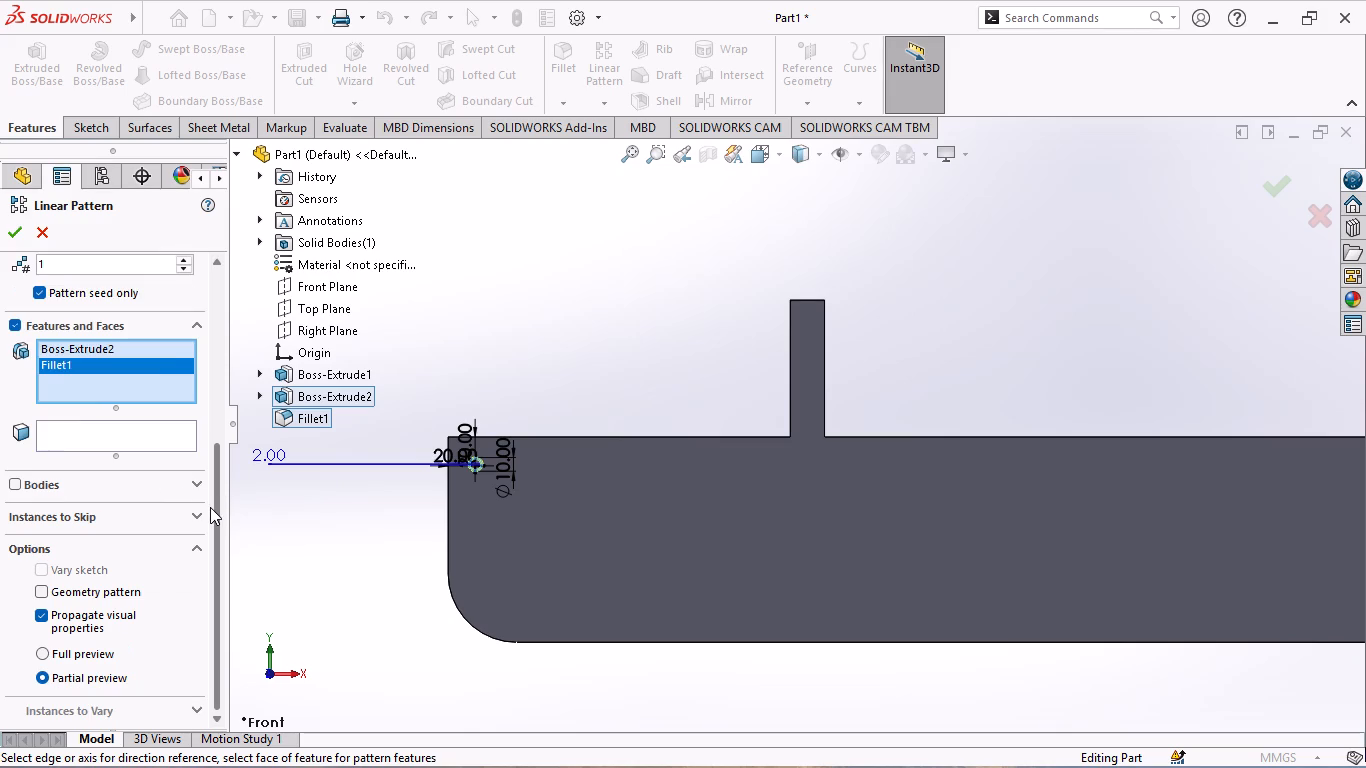
scroll(210, 507, "down", 2)
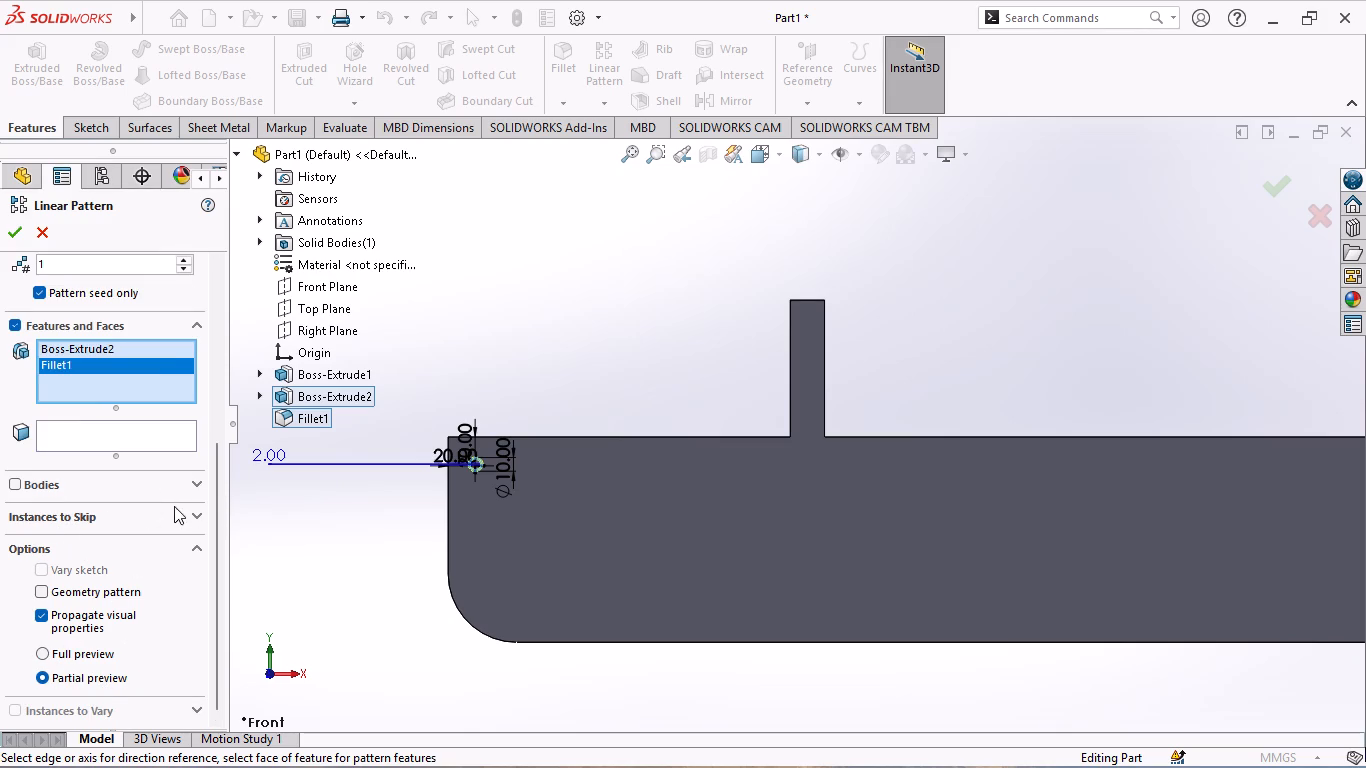
left_click(195, 483)
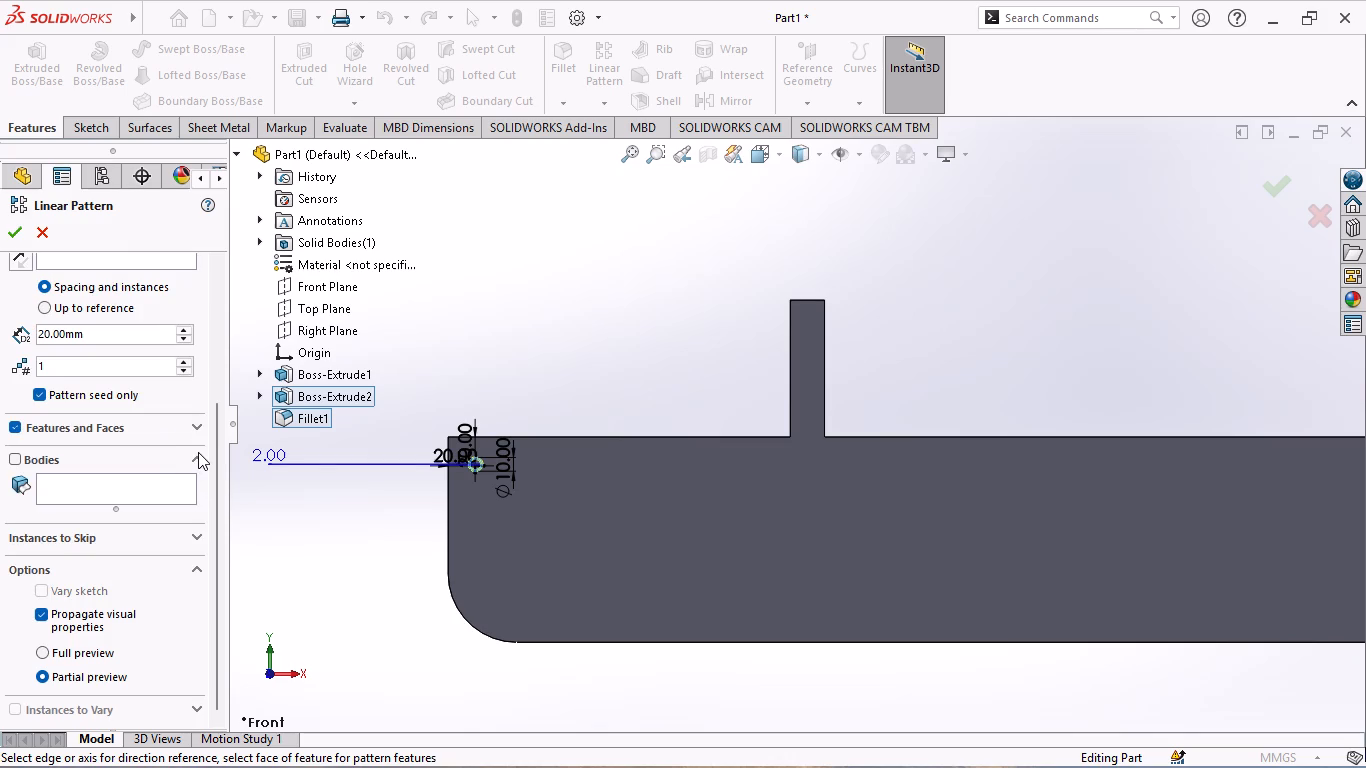
left_click(198, 452)
left_click(193, 458)
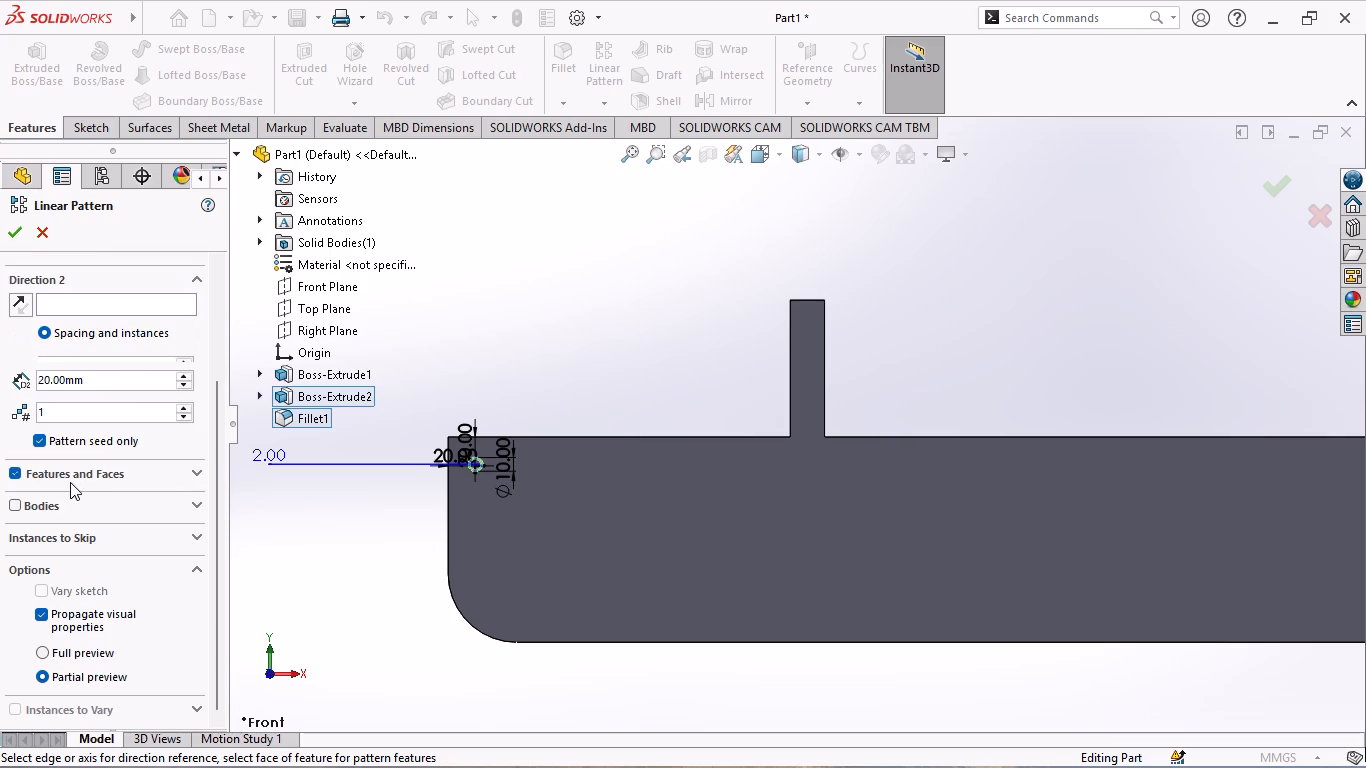
scroll(339, 514, "up", 1)
scroll(406, 463, "up", 2)
scroll(137, 445, "up", 2)
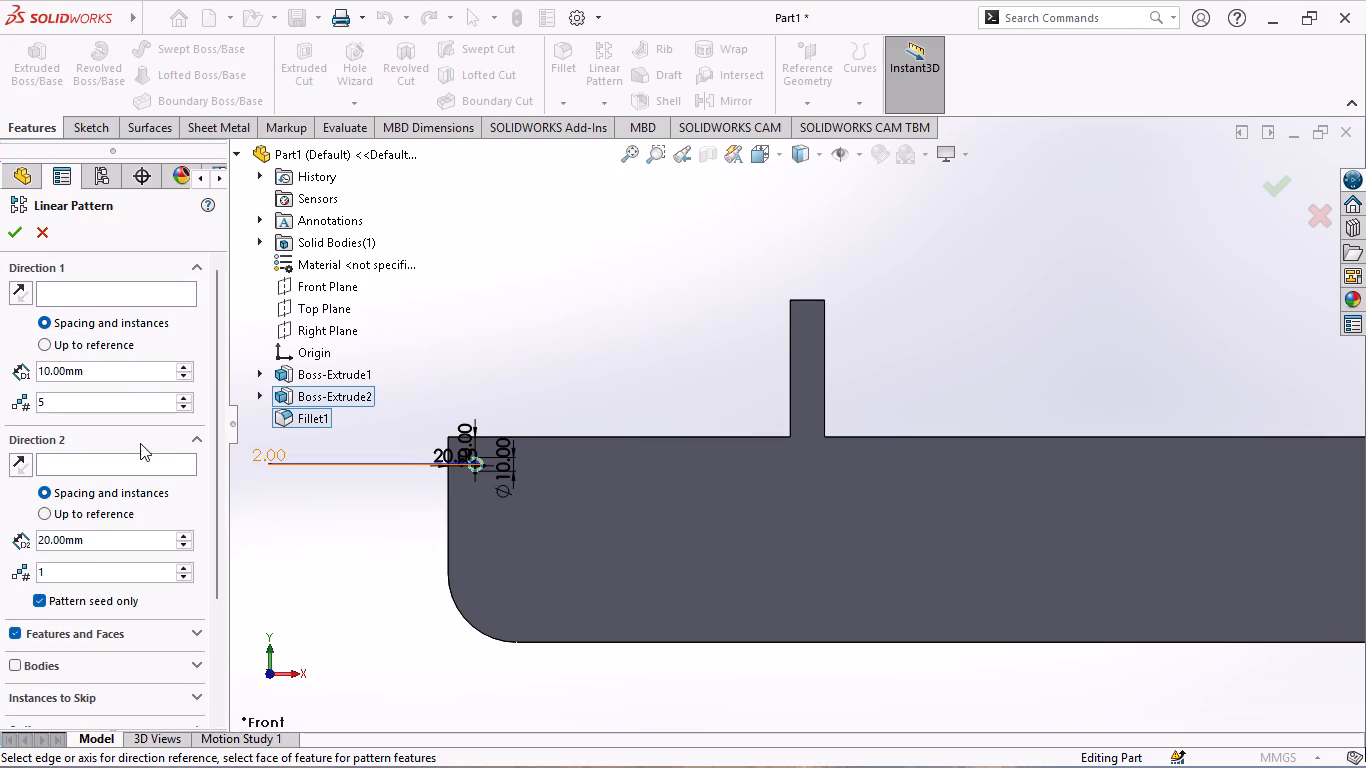
scroll(167, 457, "up", 2)
Set the linear pattern's Direction 2 instance count to 6.
left_click(132, 462)
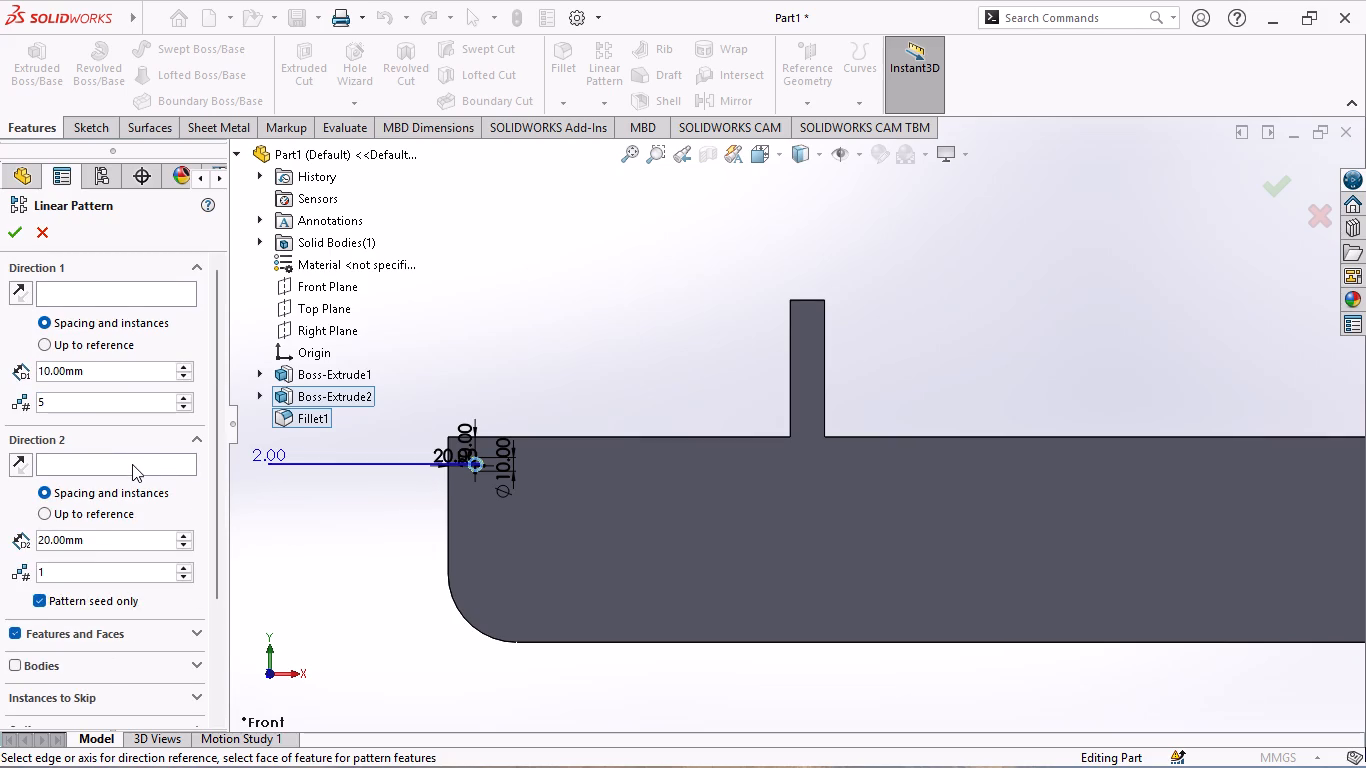
left_click(54, 574)
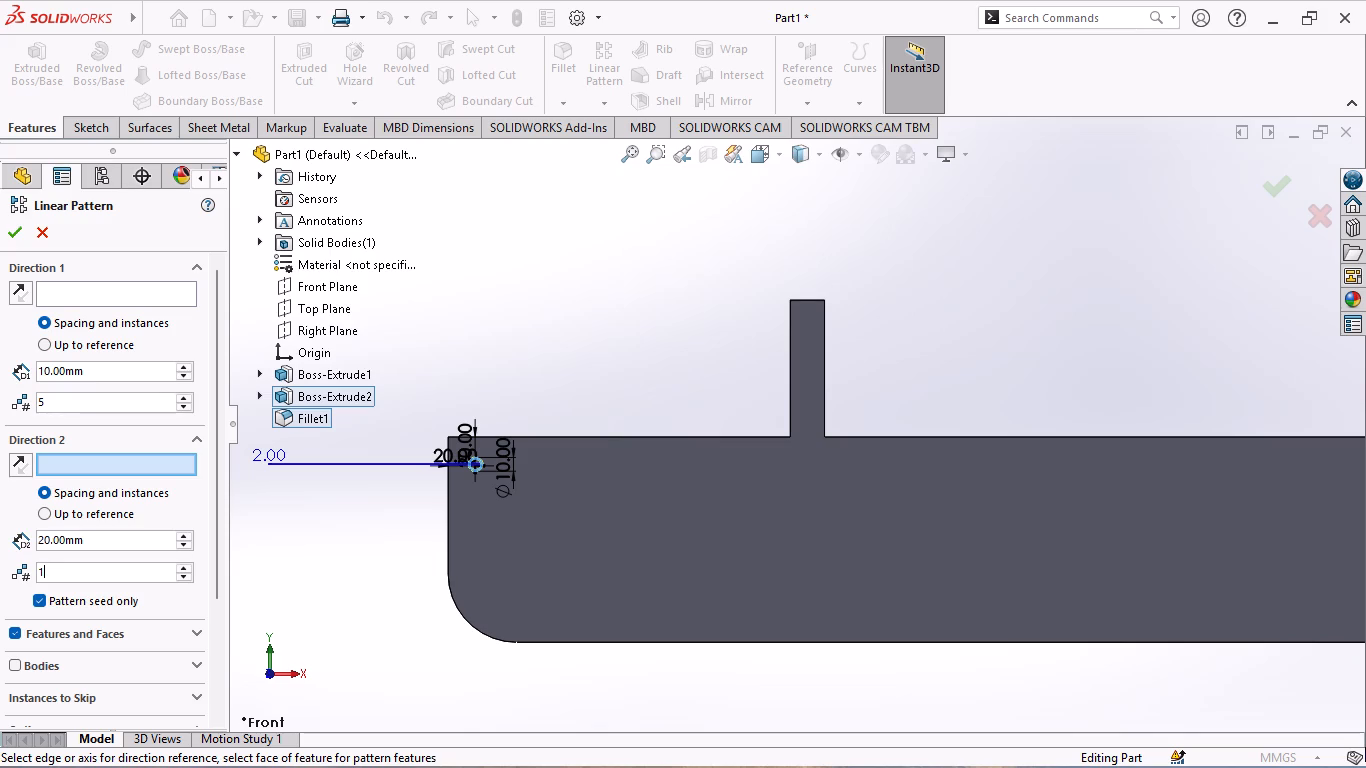
left_click(61, 571)
double_click(48, 574)
key("6")
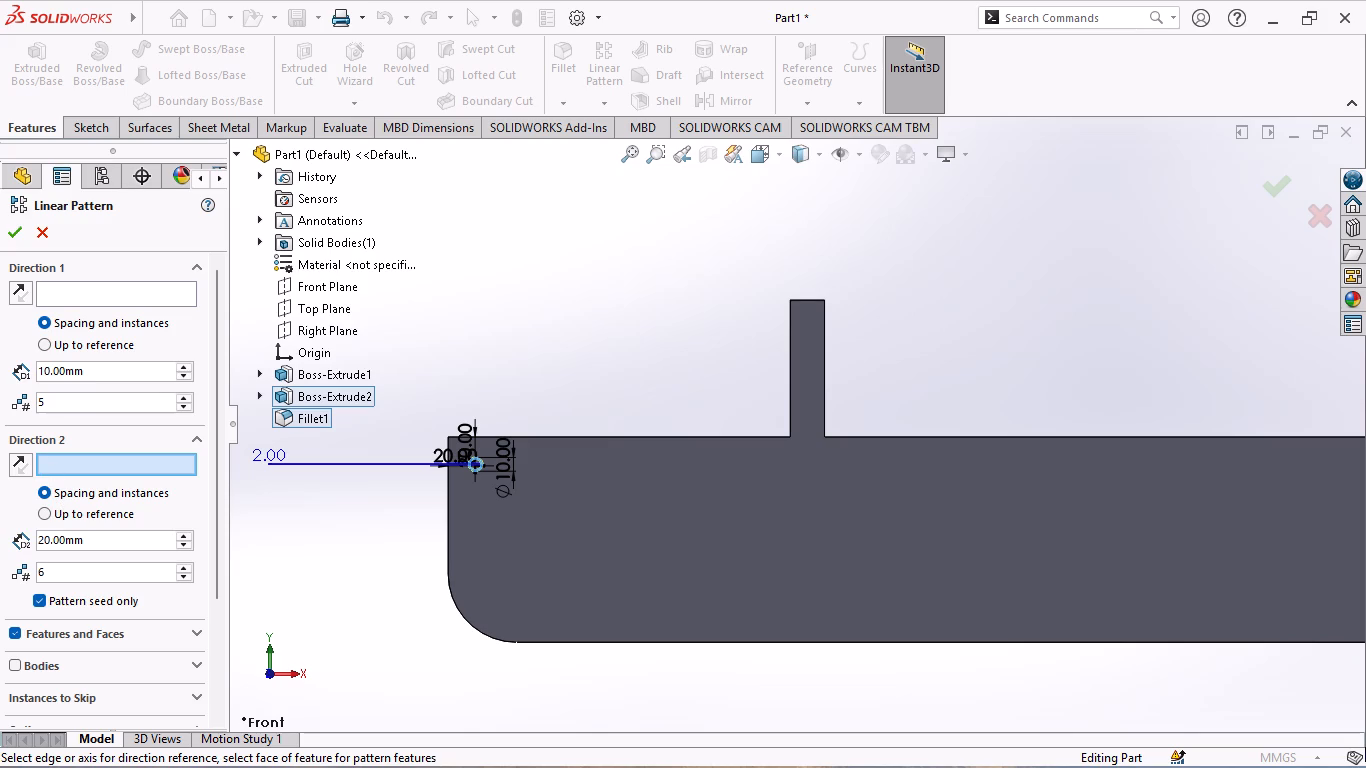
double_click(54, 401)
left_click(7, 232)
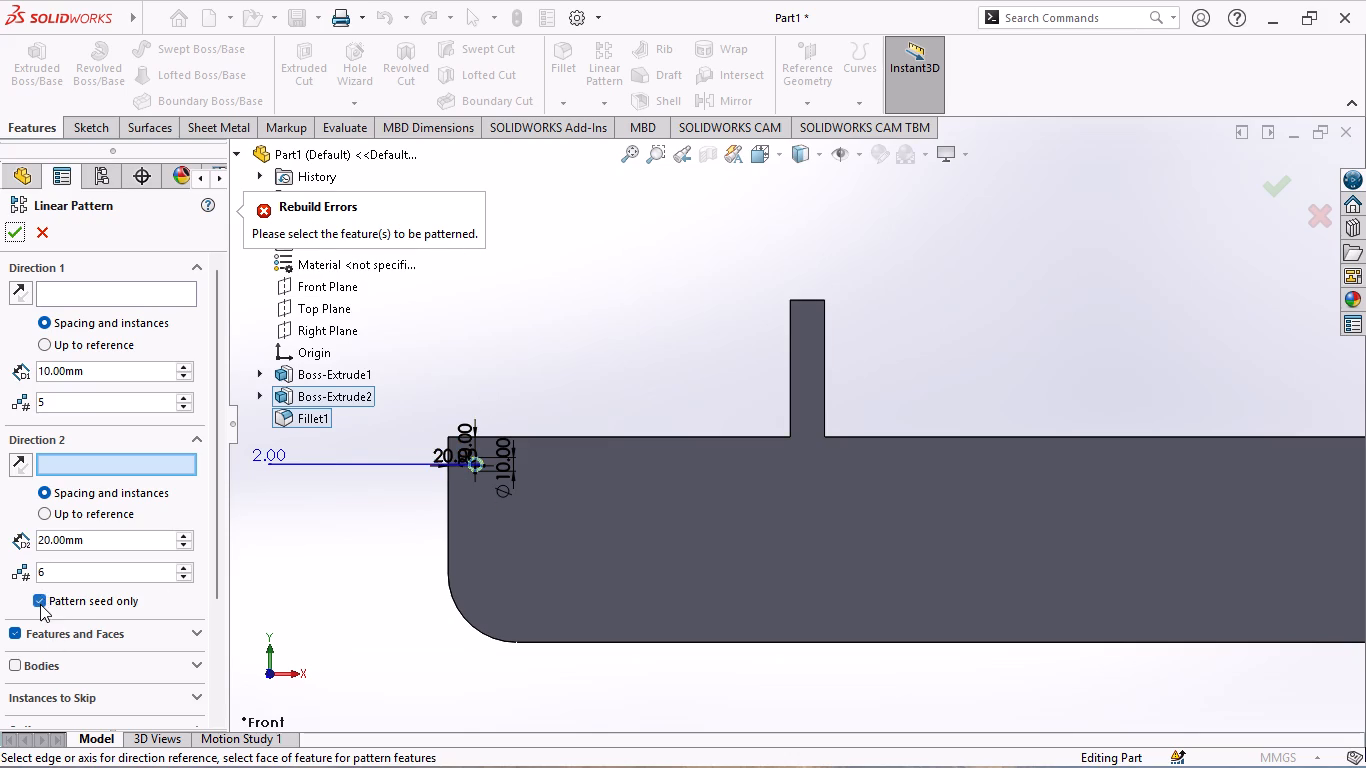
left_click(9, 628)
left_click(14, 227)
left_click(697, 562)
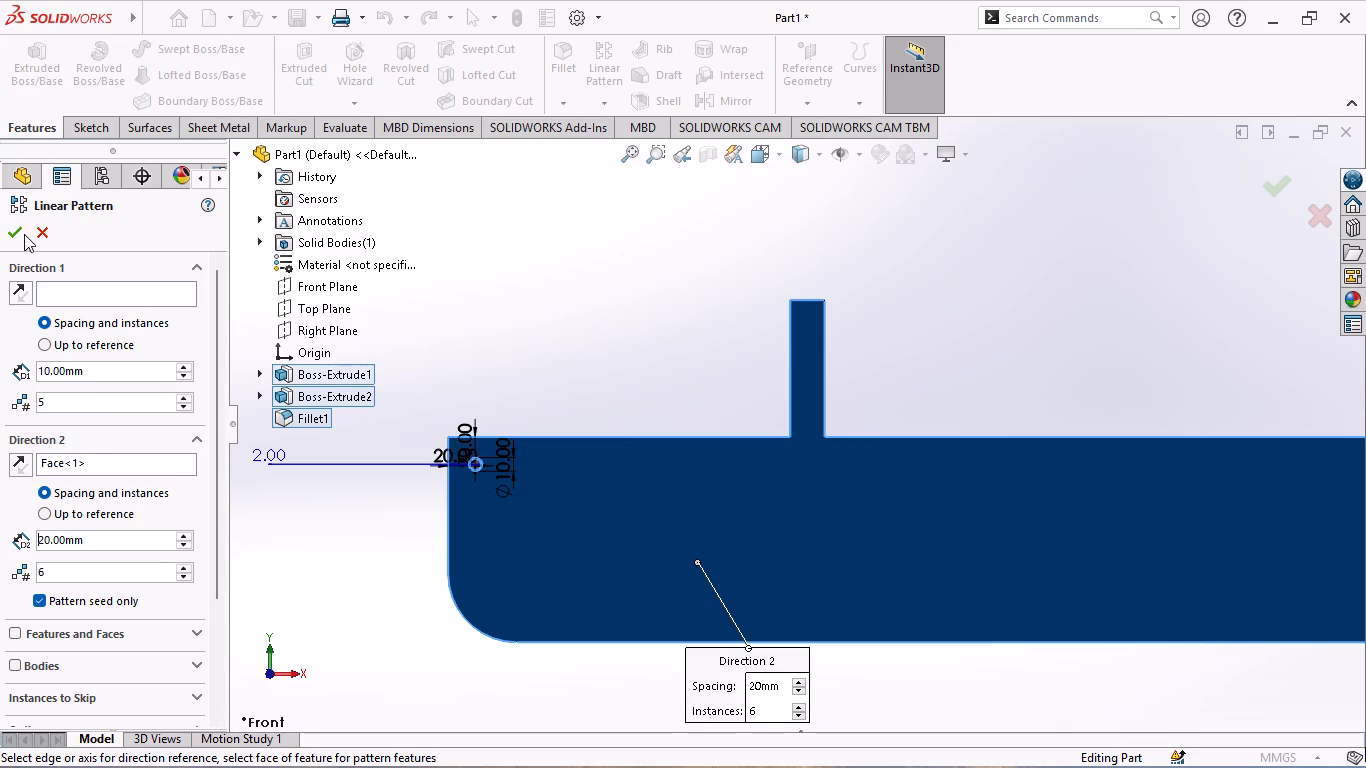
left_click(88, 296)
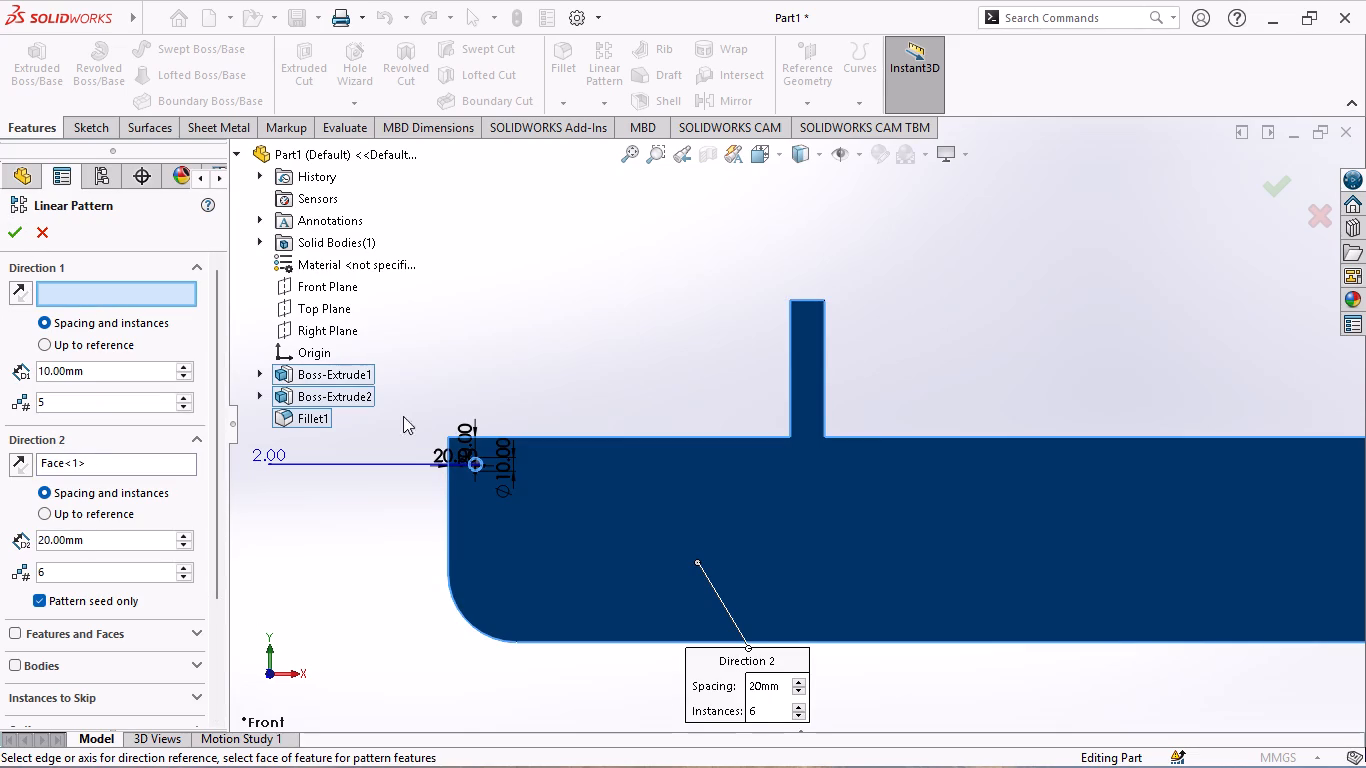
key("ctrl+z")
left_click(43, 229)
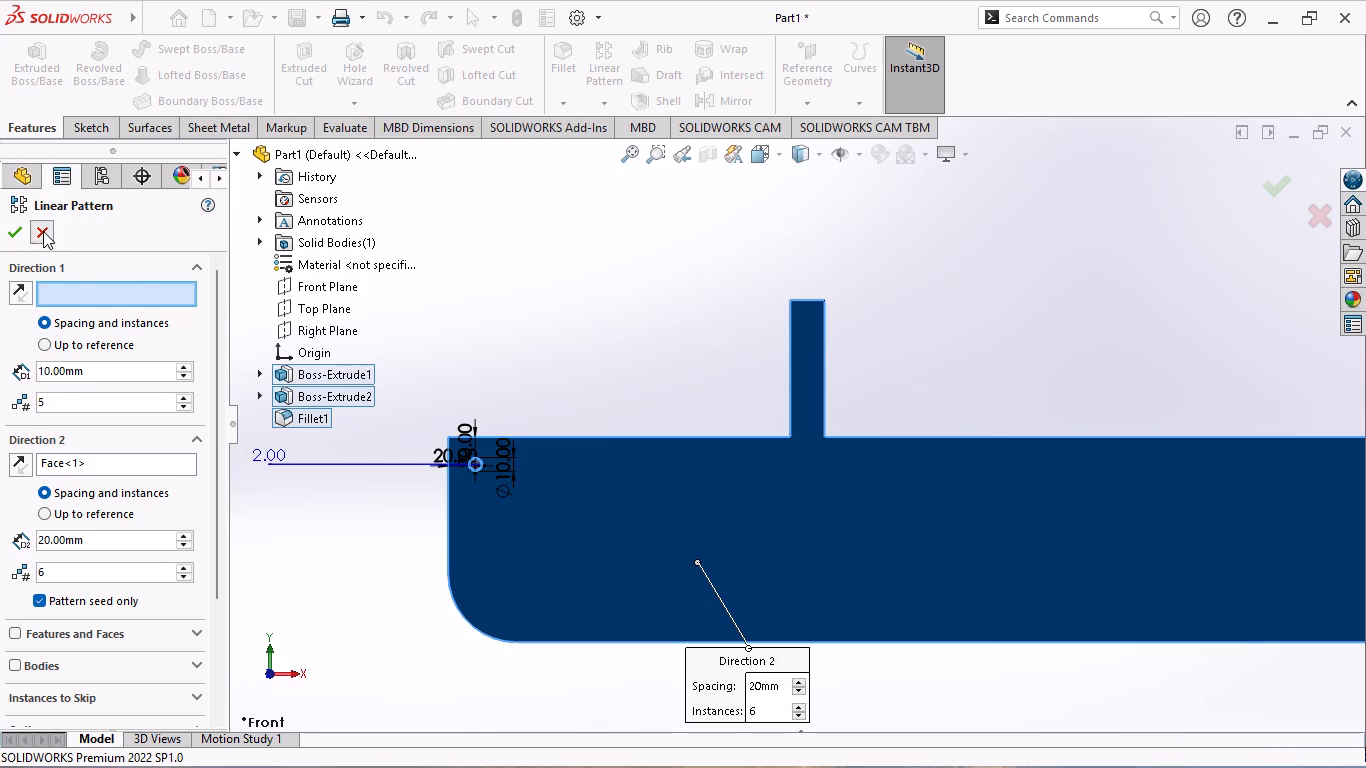
Examine the seed boss near the front face's upper corner and the straight edges beside it.
scroll(579, 492, "down", 3)
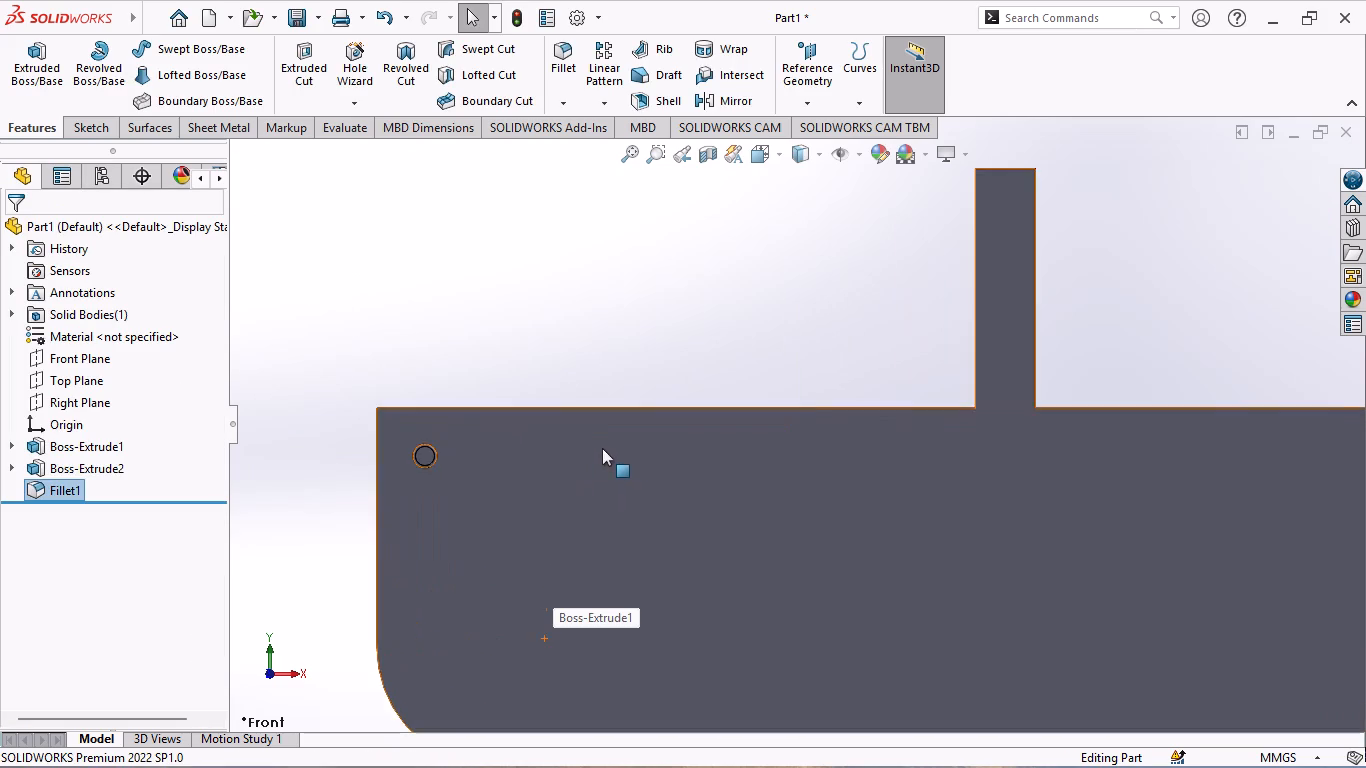
scroll(636, 453, "down", 1)
scroll(639, 460, "up", 3)
scroll(696, 465, "down", 1)
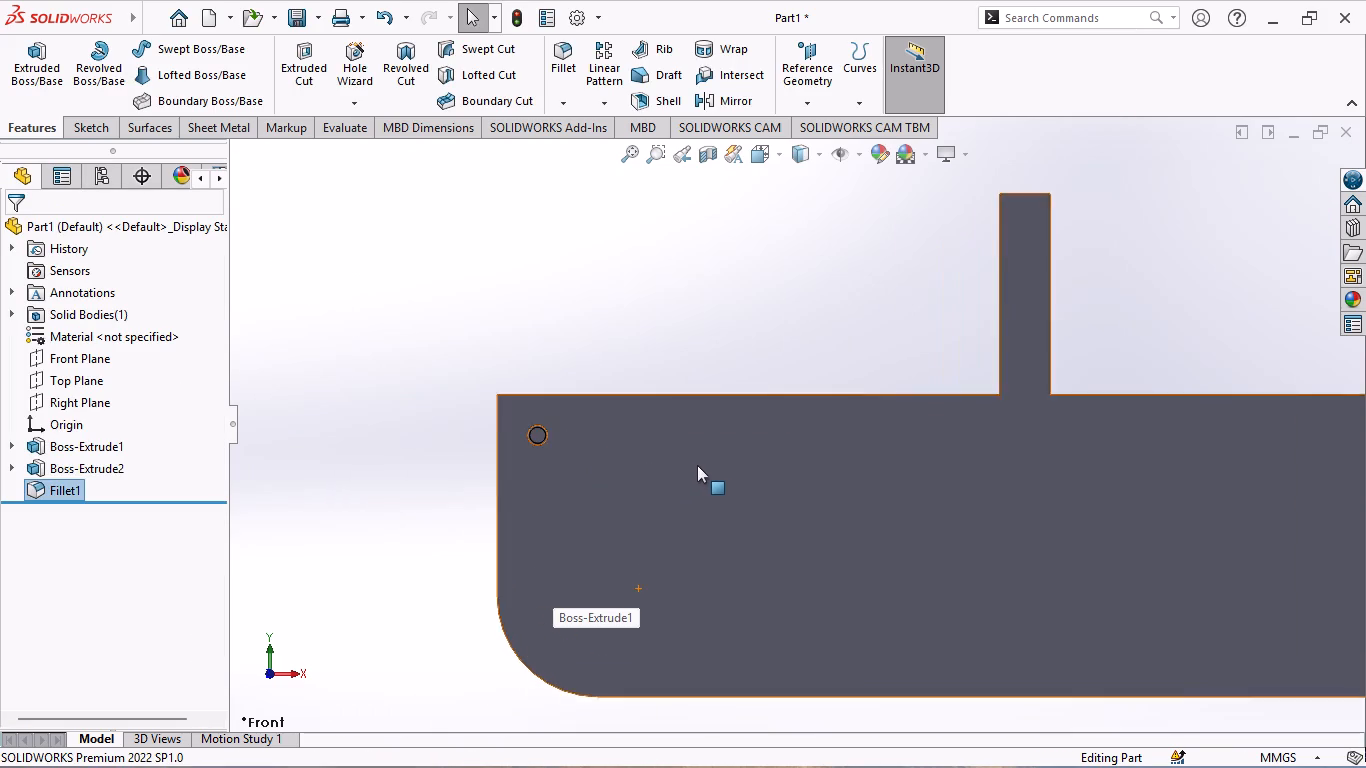
scroll(697, 465, "down", 1)
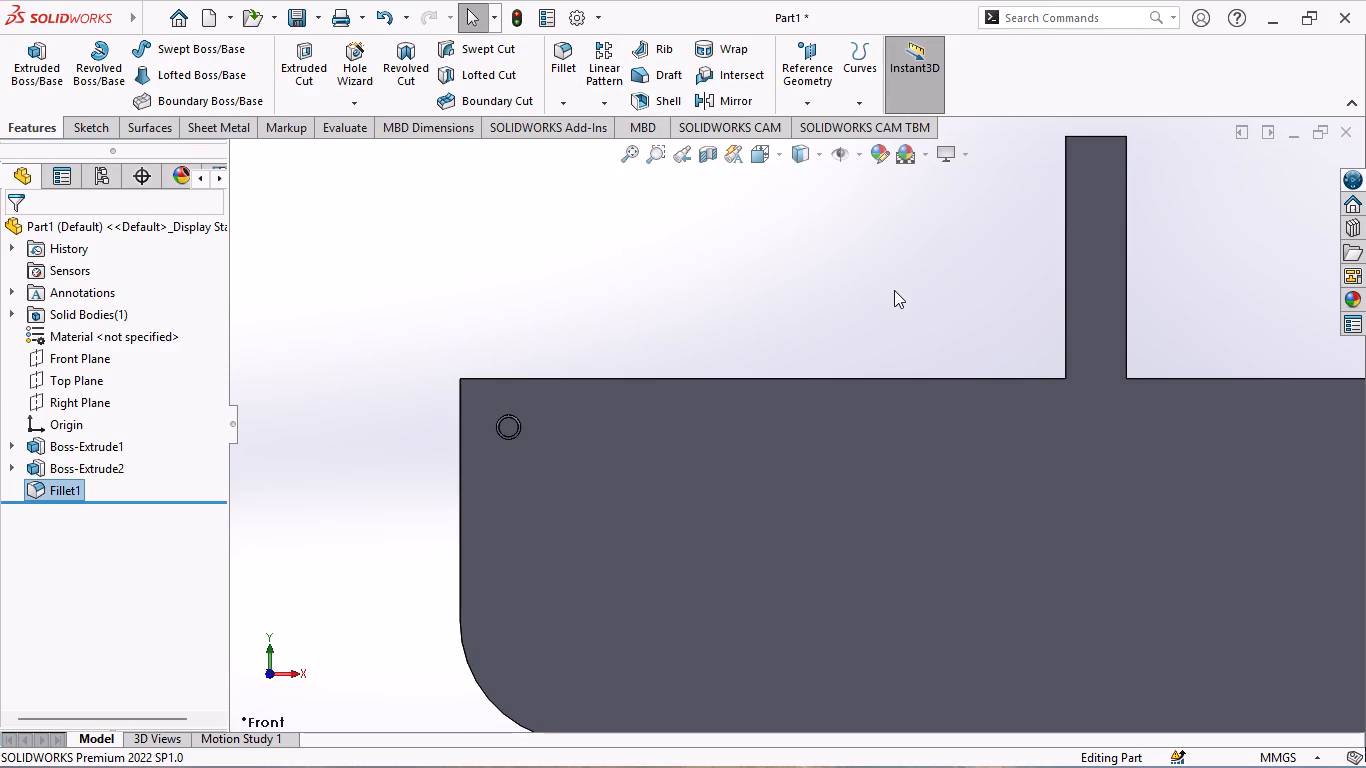
scroll(769, 593, "up", 2)
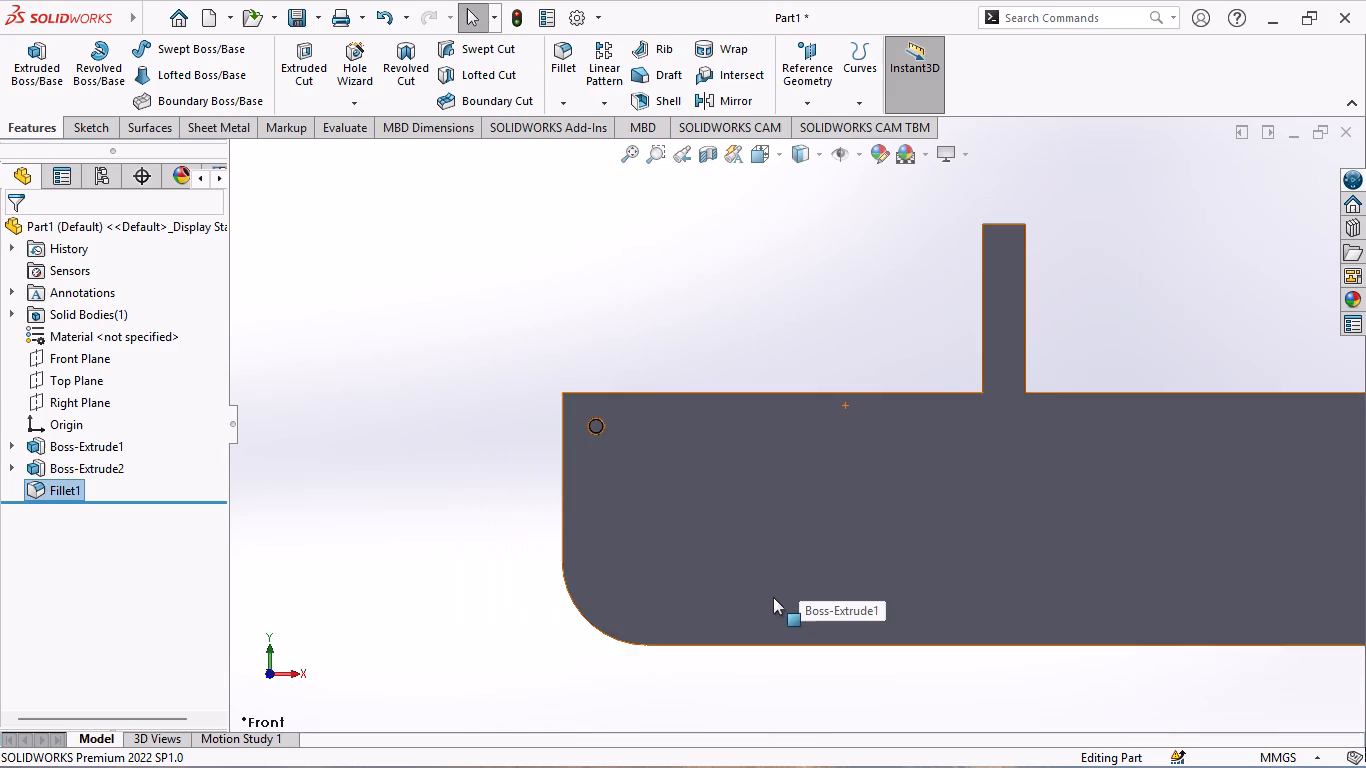
scroll(647, 450, "down", 4)
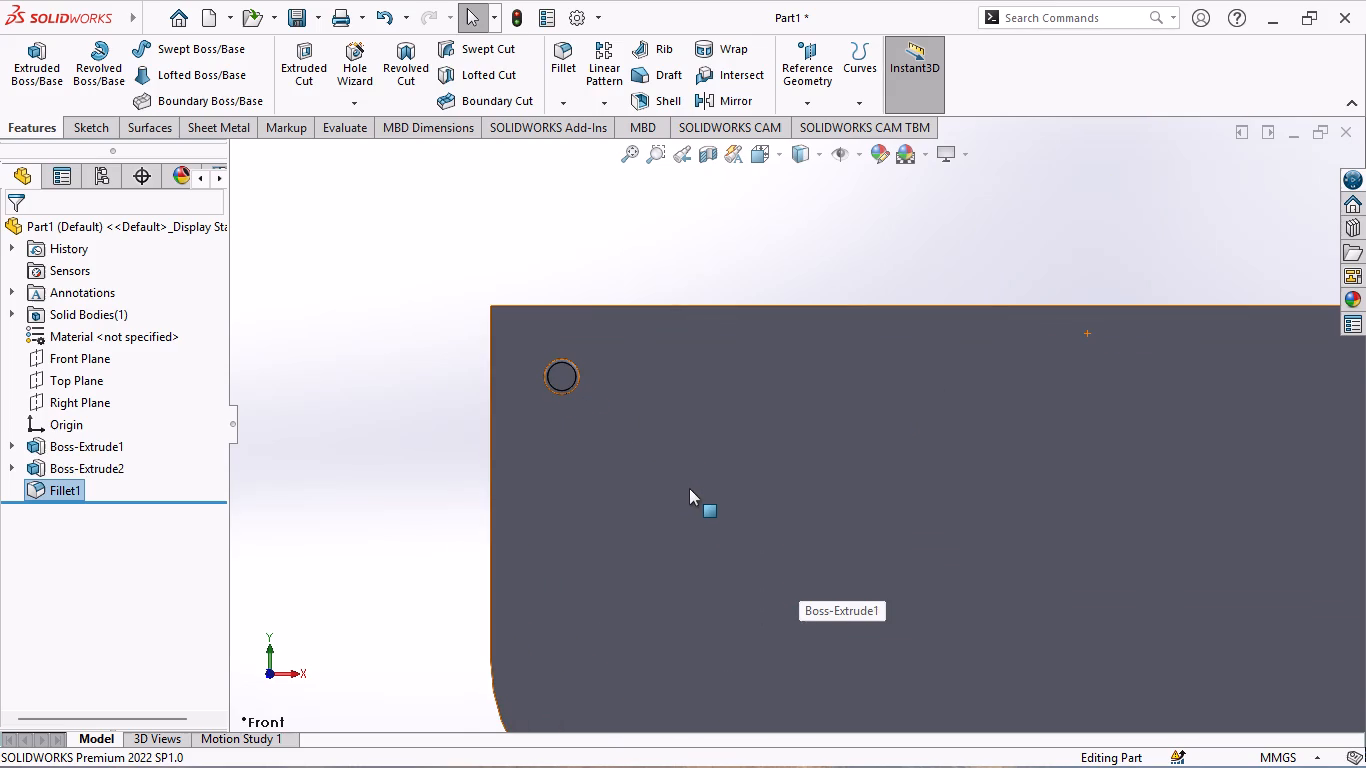
scroll(692, 488, "up", 1)
scroll(706, 483, "down", 1)
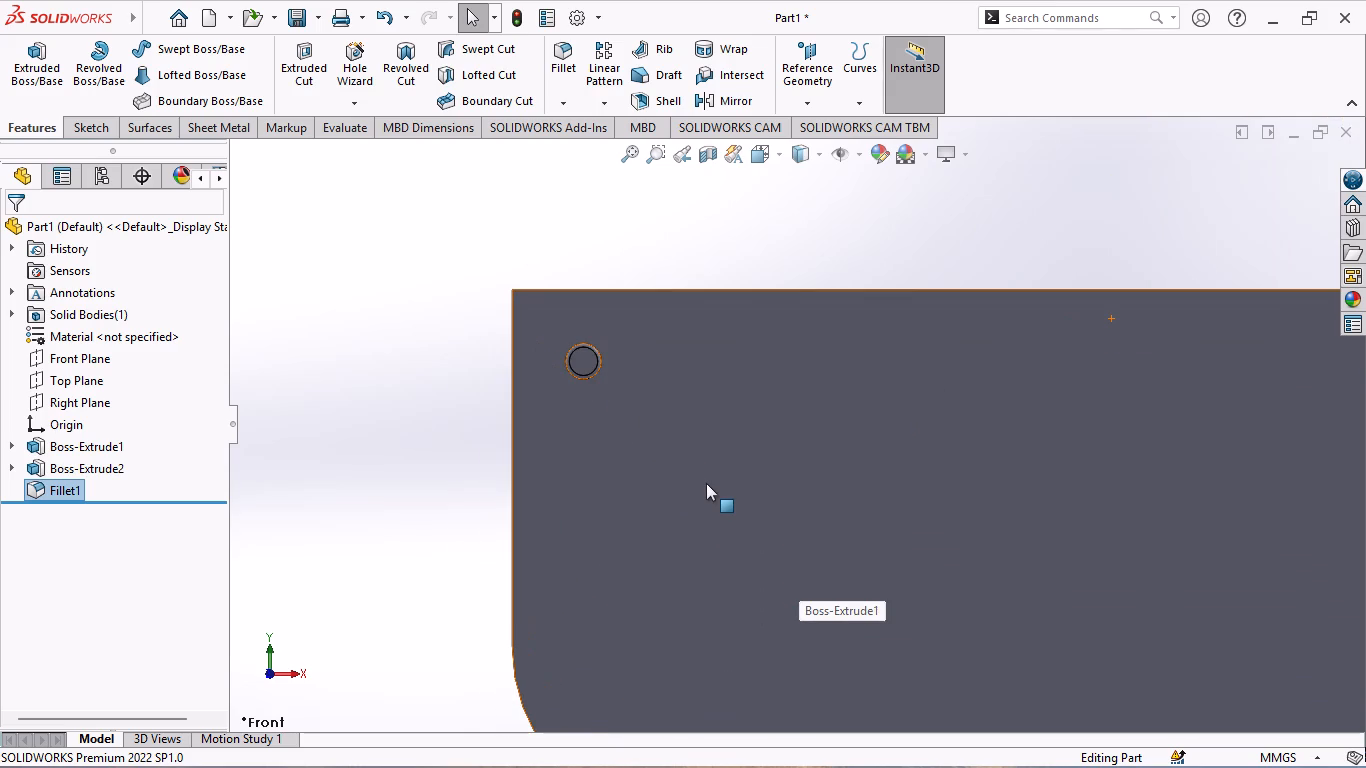
scroll(706, 483, "down", 1)
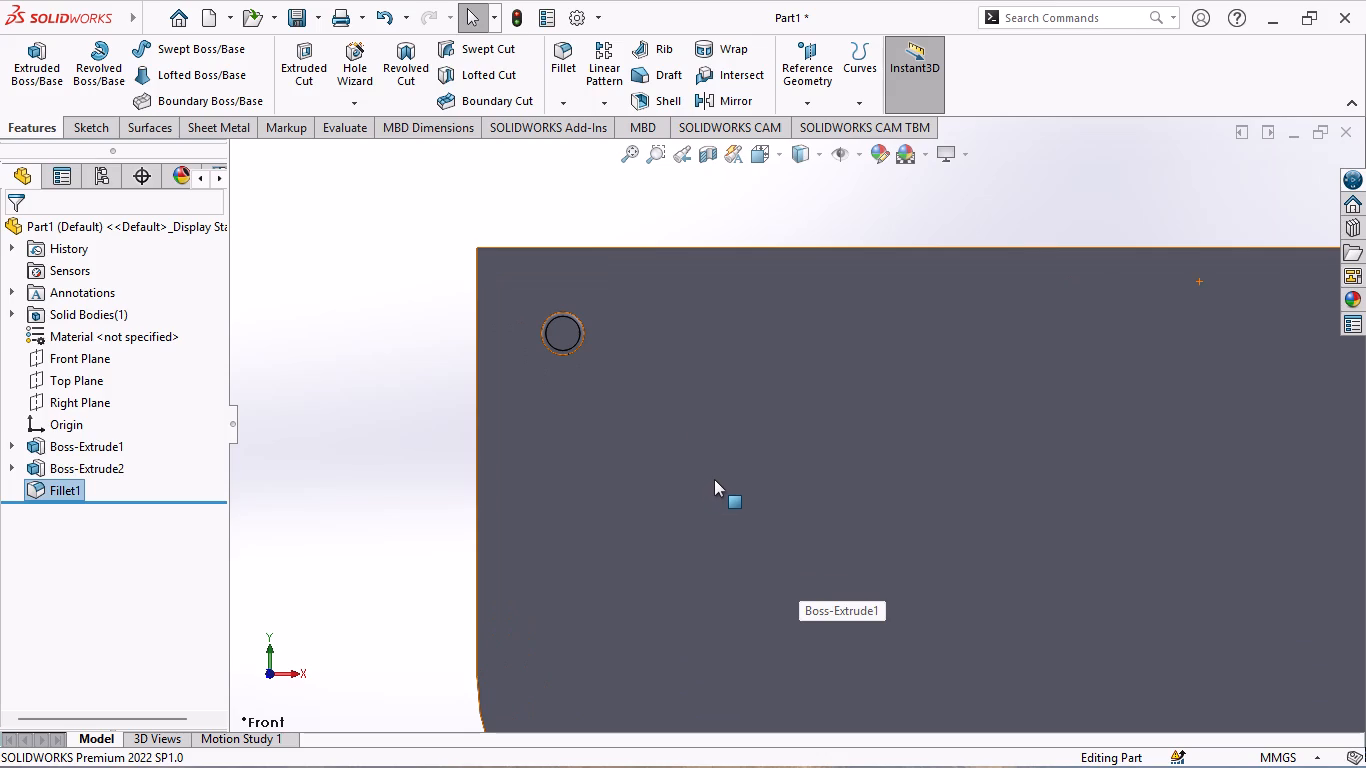
scroll(711, 441, "up", 1)
scroll(767, 466, "down", 1)
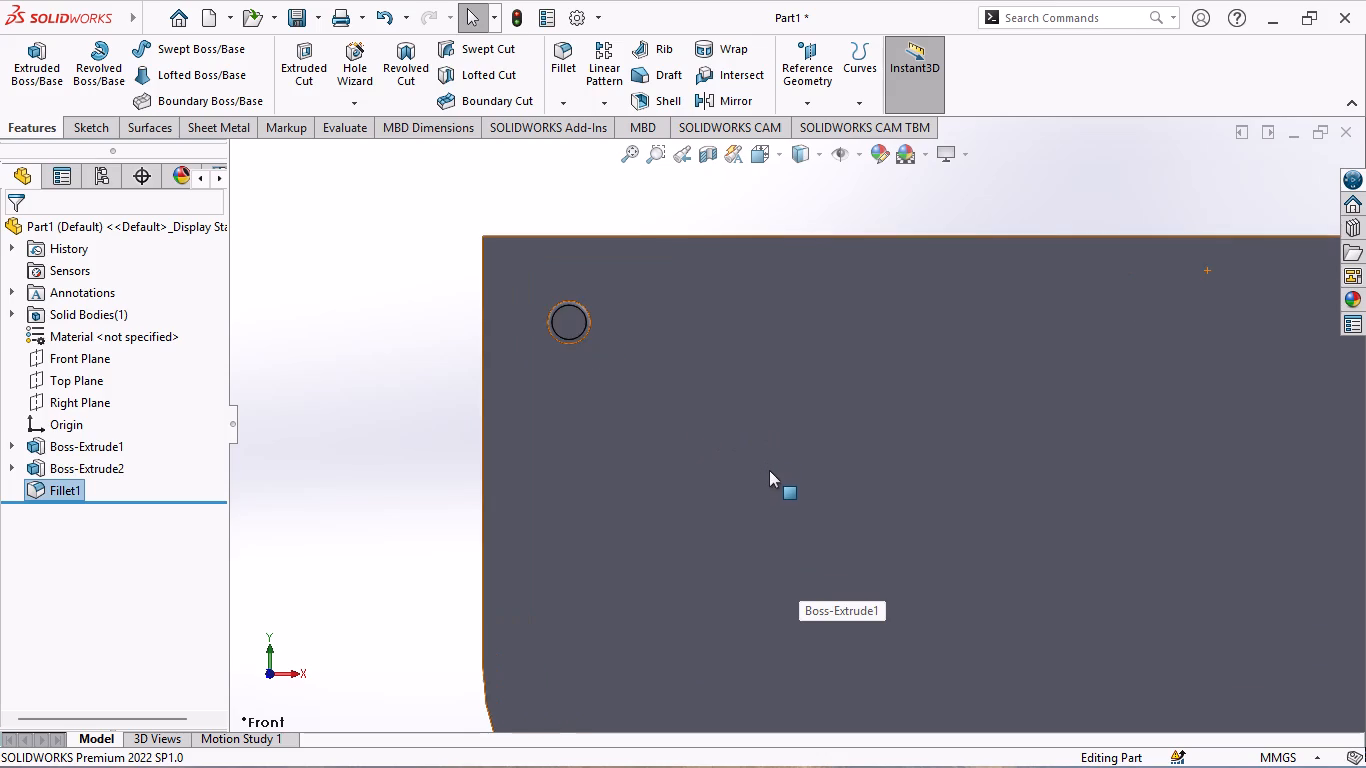
scroll(773, 474, "down", 1)
scroll(522, 320, "up", 1)
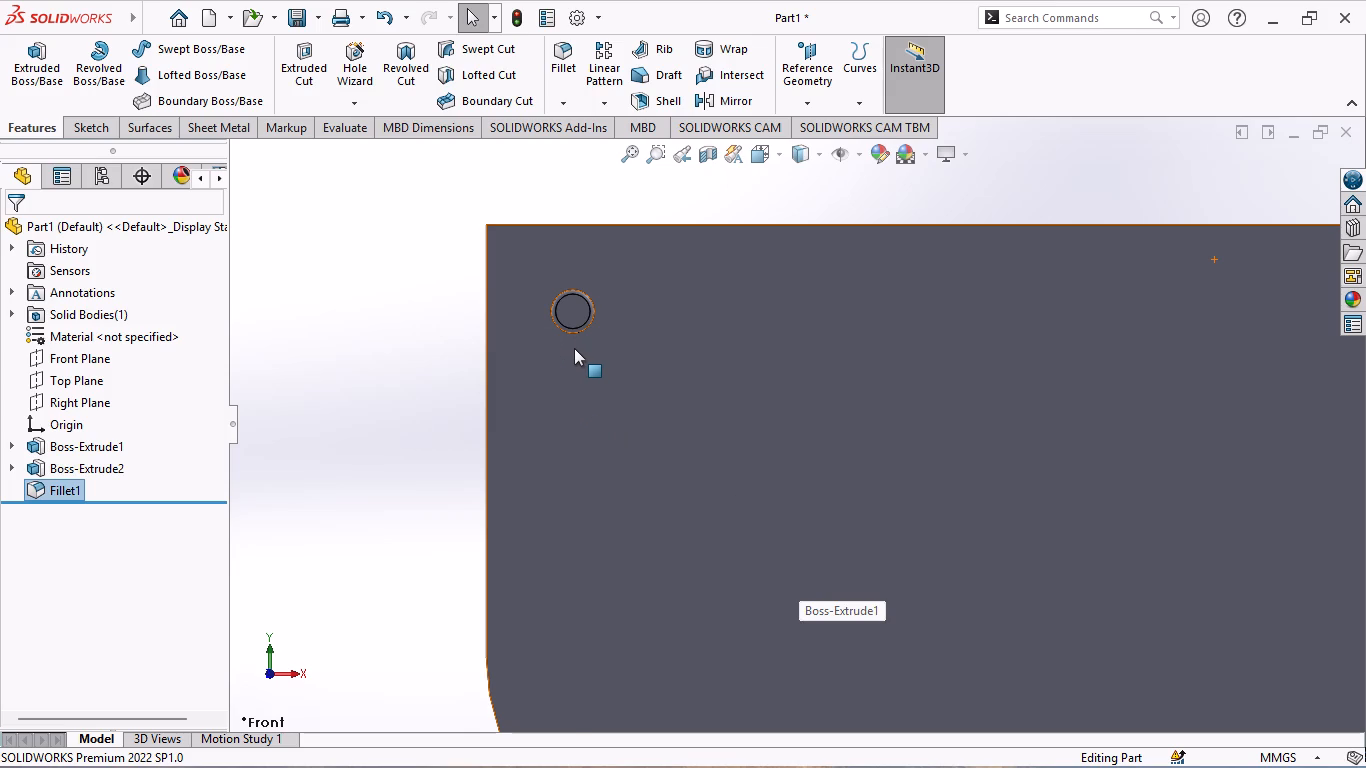
scroll(574, 348, "up", 1)
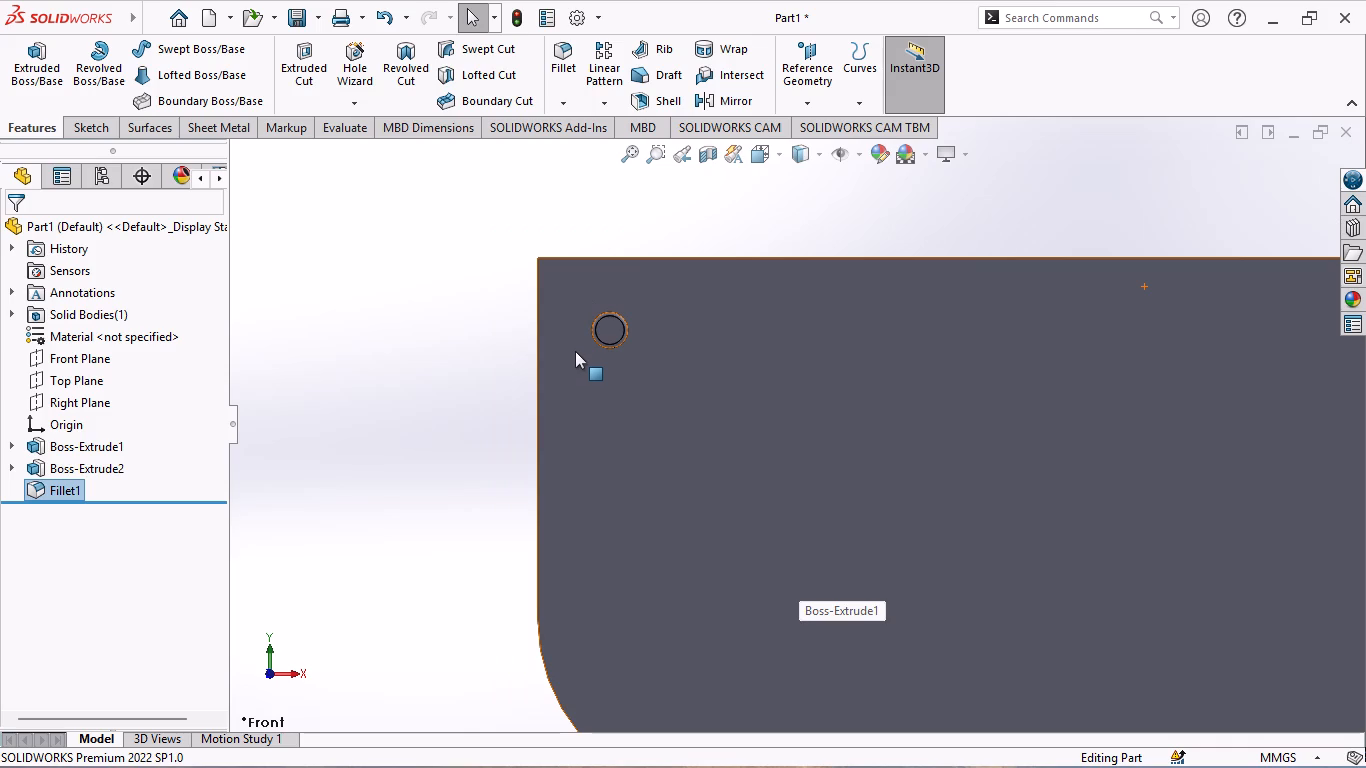
scroll(575, 351, "up", 1)
scroll(651, 333, "down", 1)
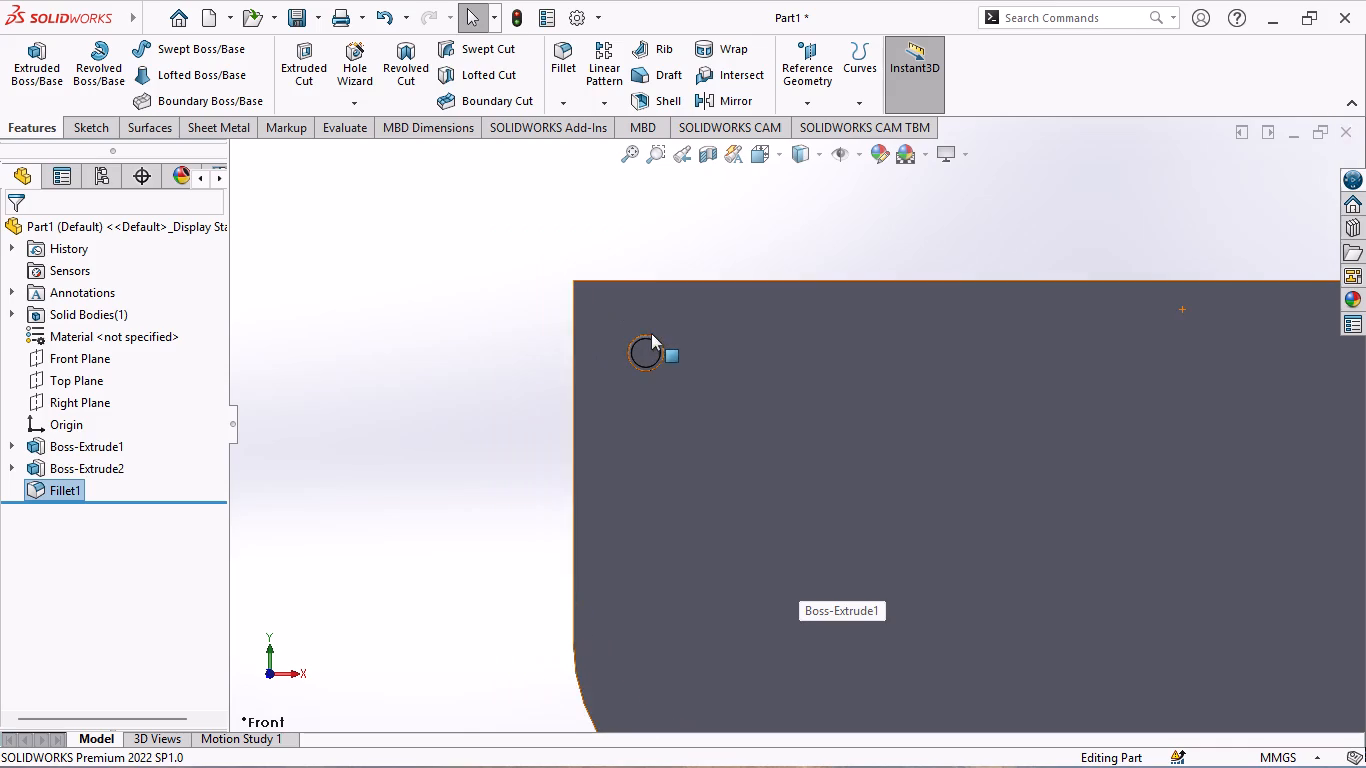
scroll(653, 353, "down", 1)
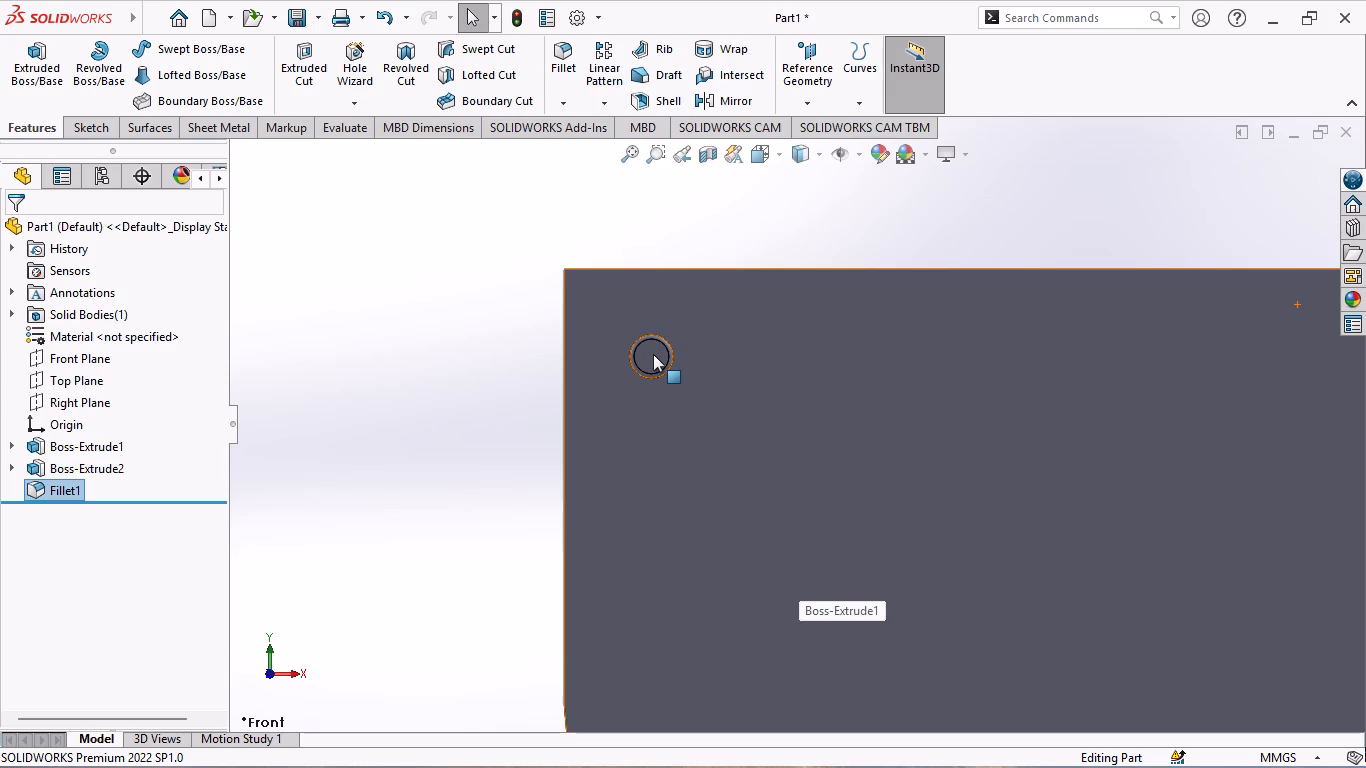
scroll(653, 354, "up", 1)
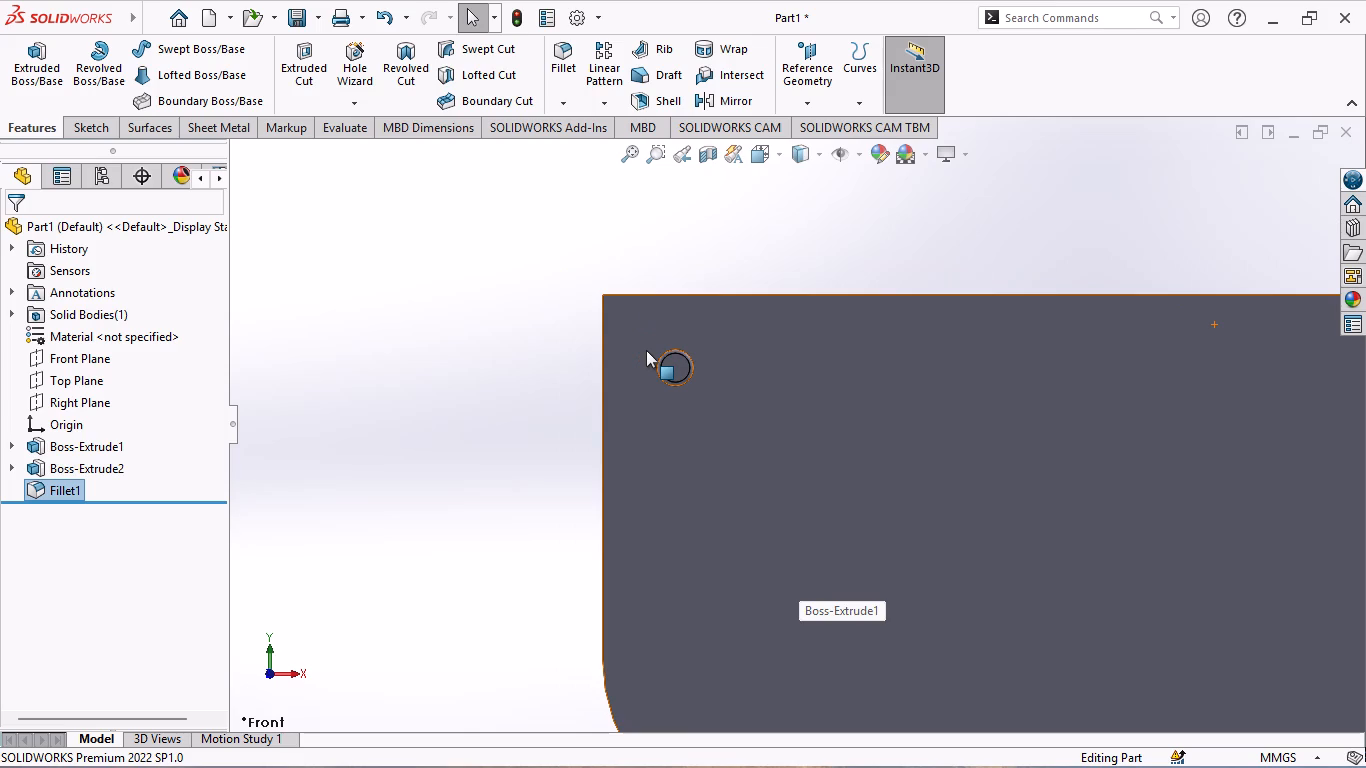
scroll(646, 350, "up", 1)
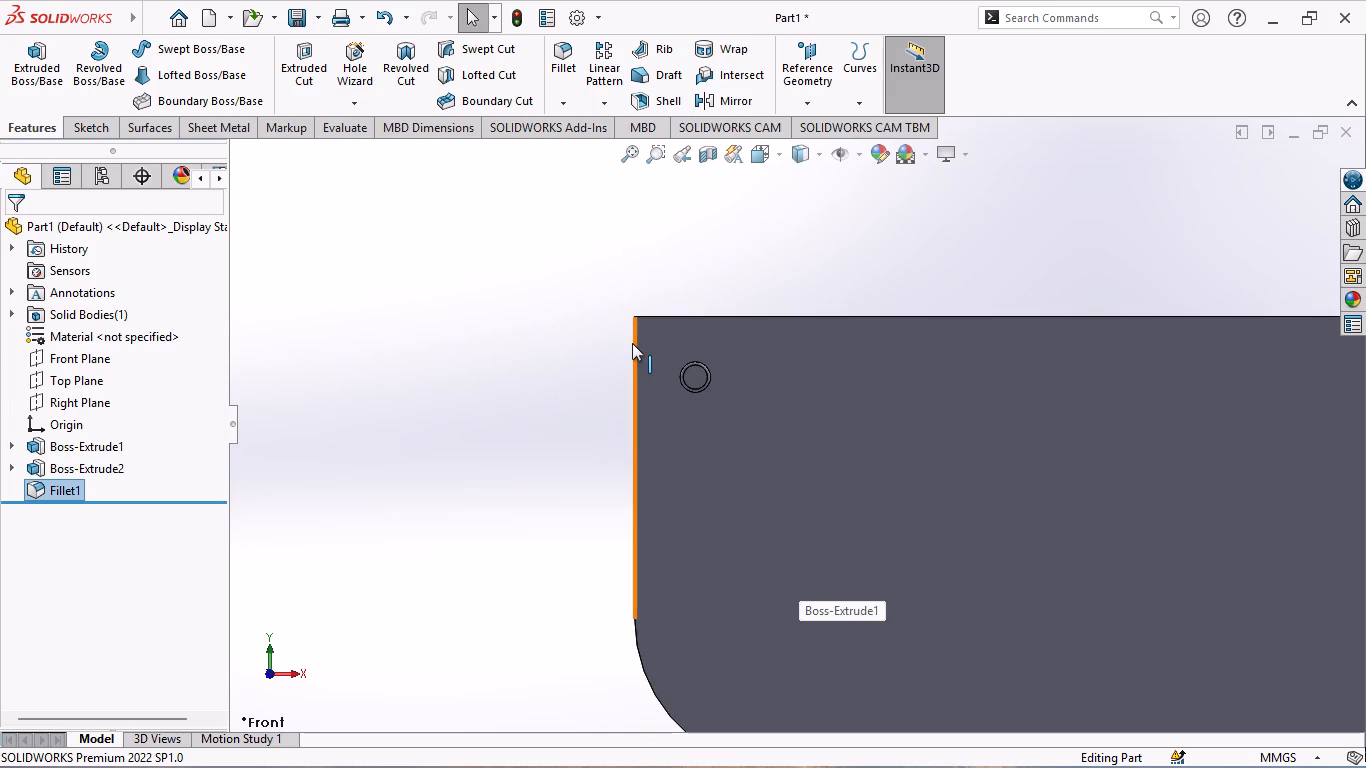
scroll(632, 343, "down", 1)
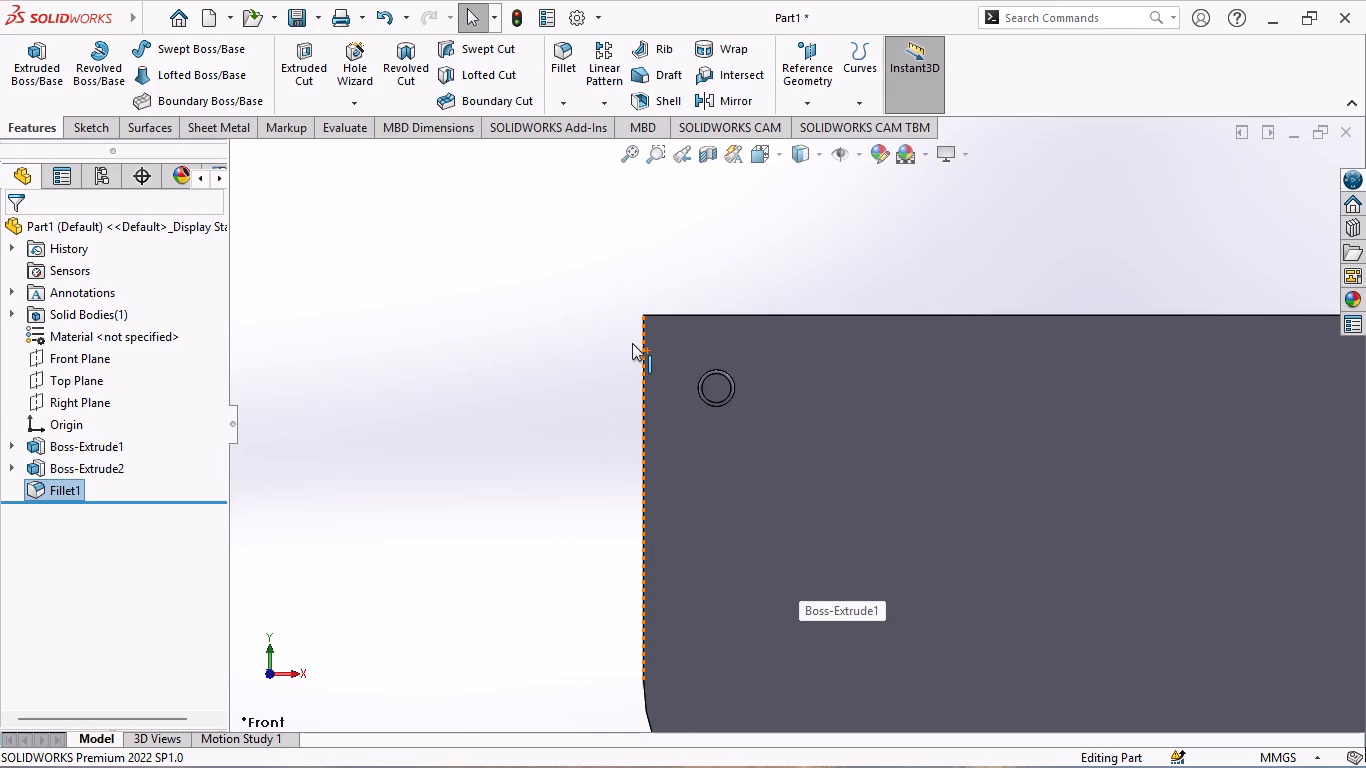
scroll(632, 343, "up", 1)
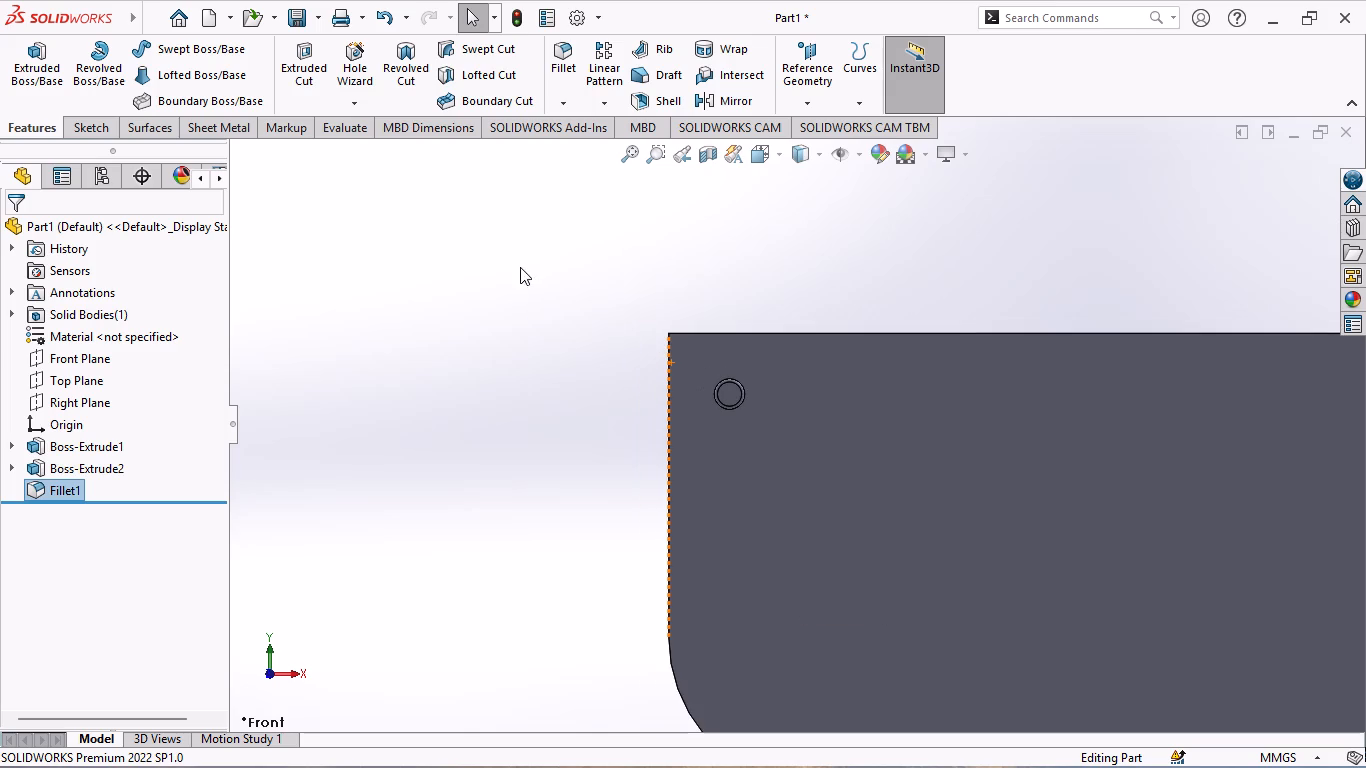
scroll(788, 416, "up", 1)
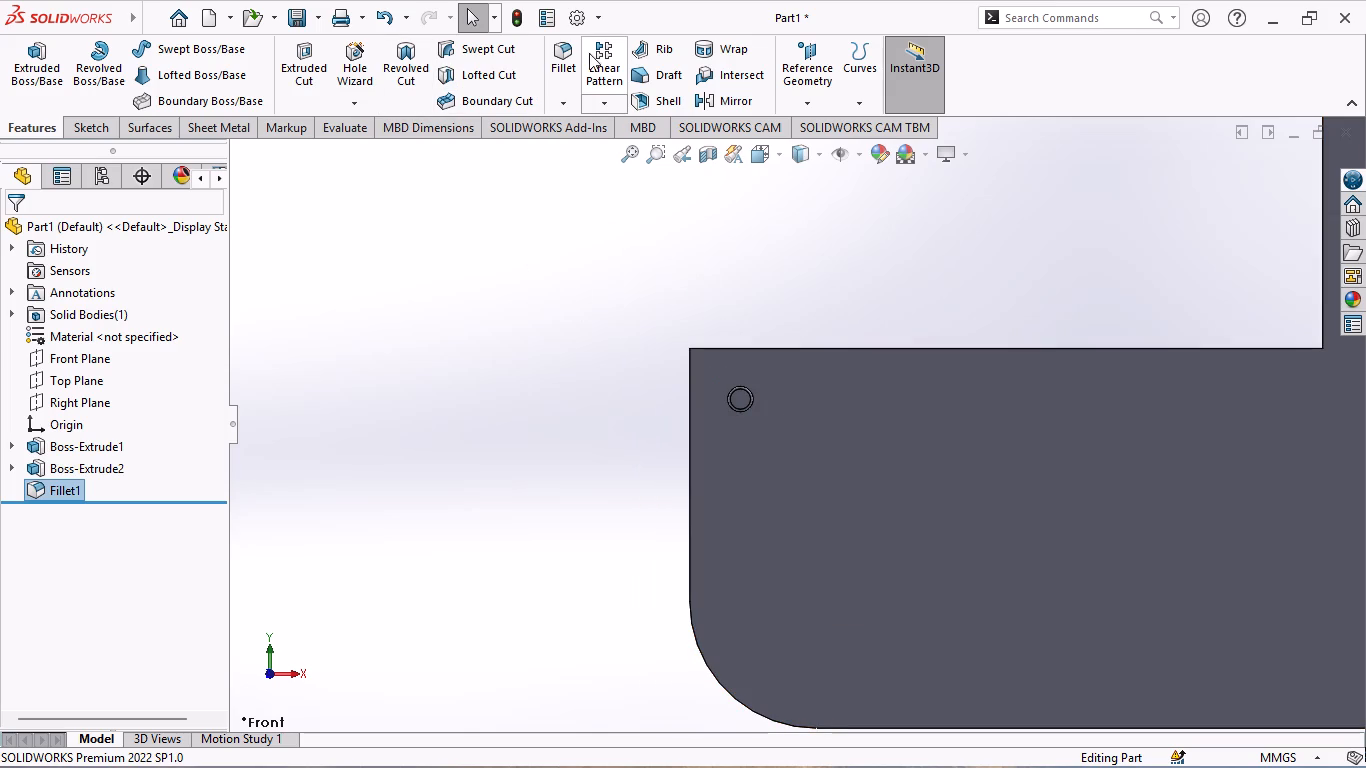
Start a linear pattern of the boss fillet with the front face as Direction 1 reference and 20 mm spacing.
left_click(595, 53)
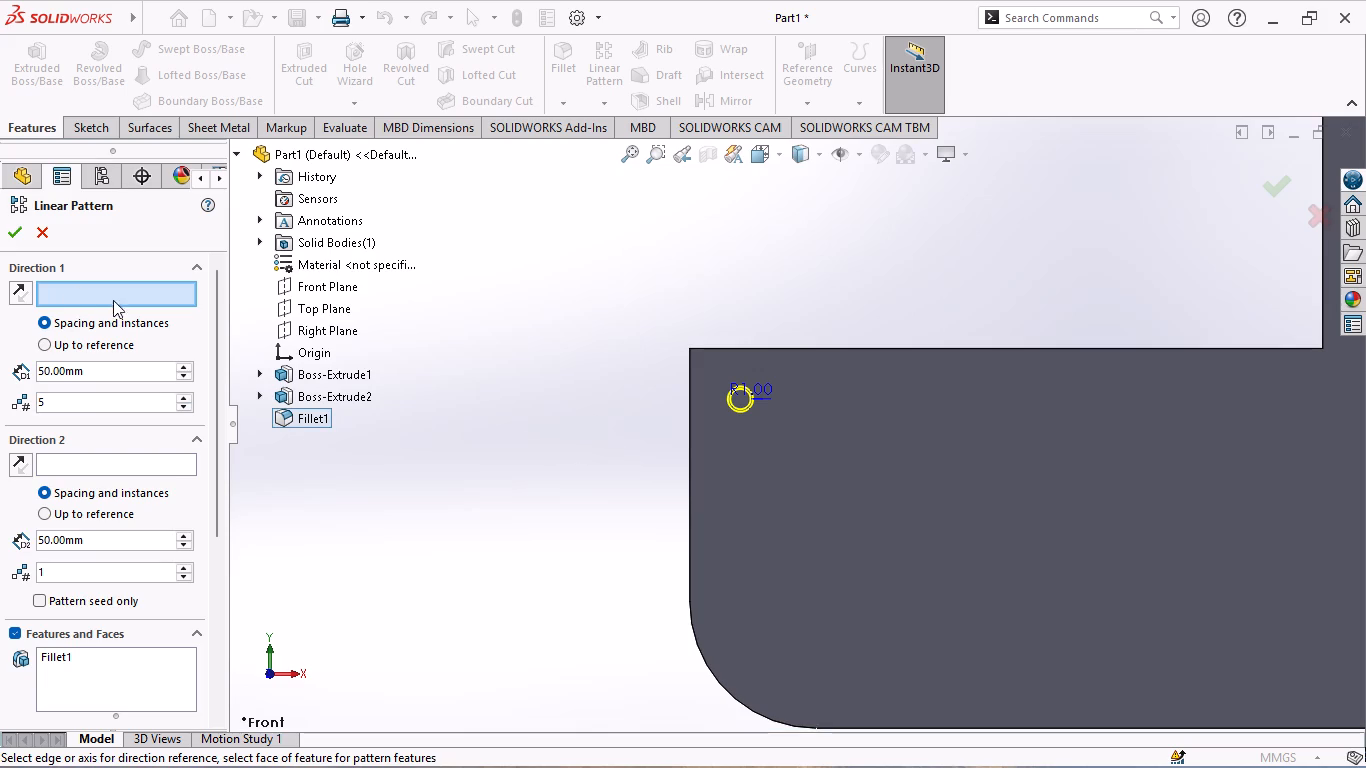
left_click(860, 540)
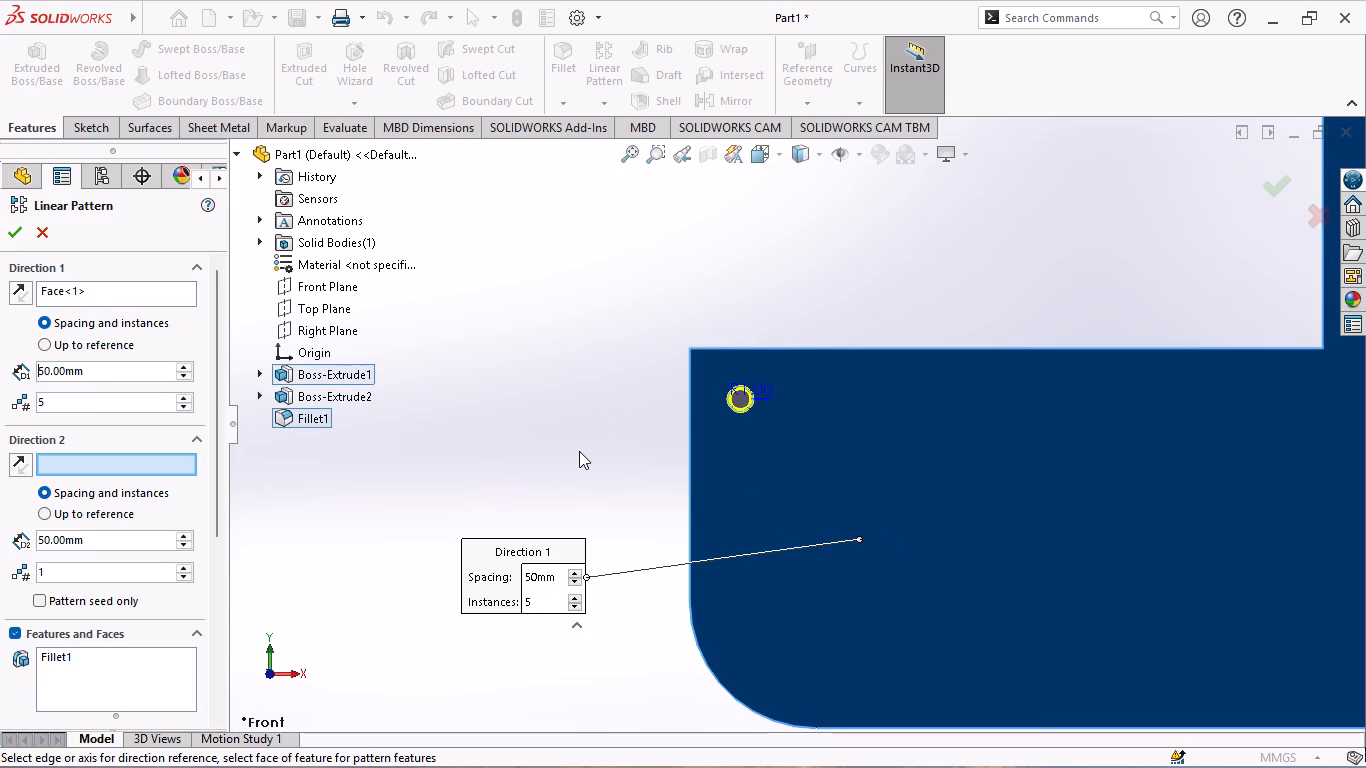
left_click(183, 368)
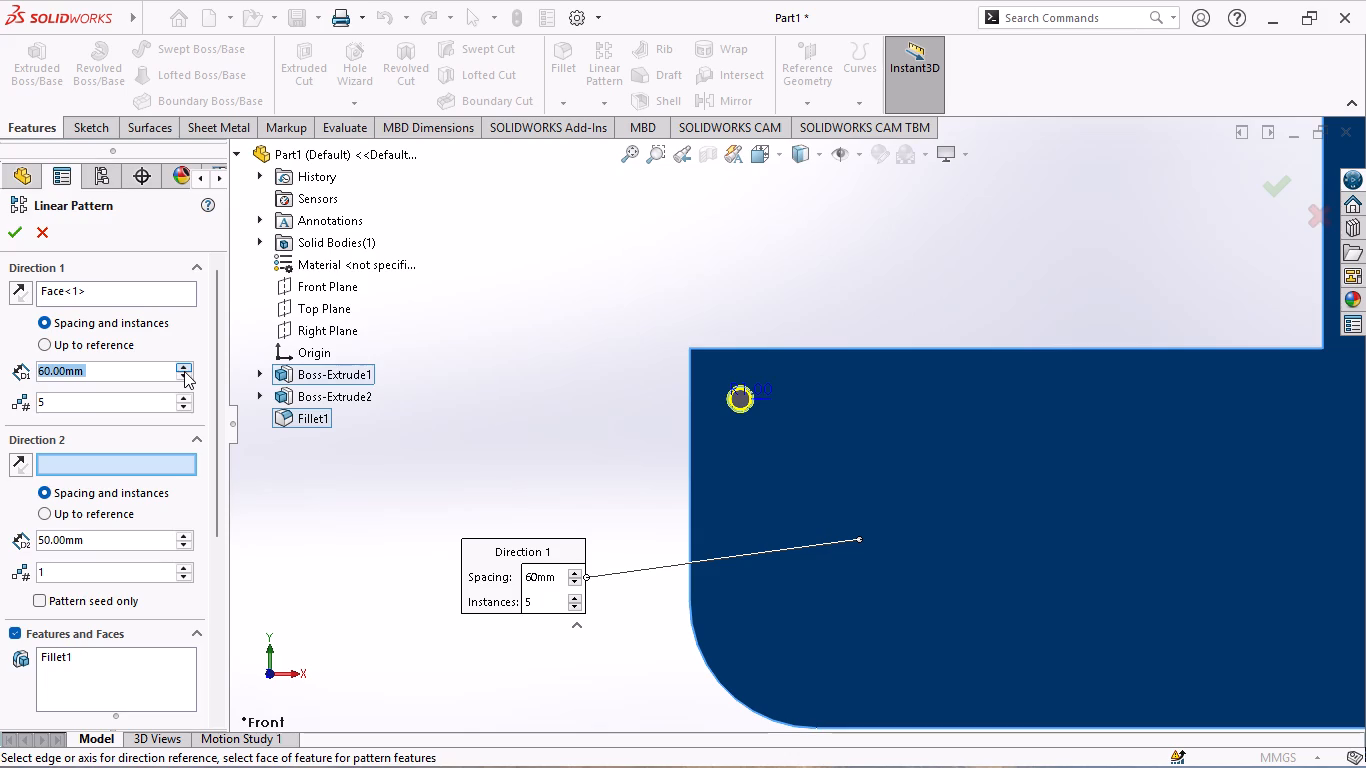
left_click(184, 375)
triple_click(184, 376)
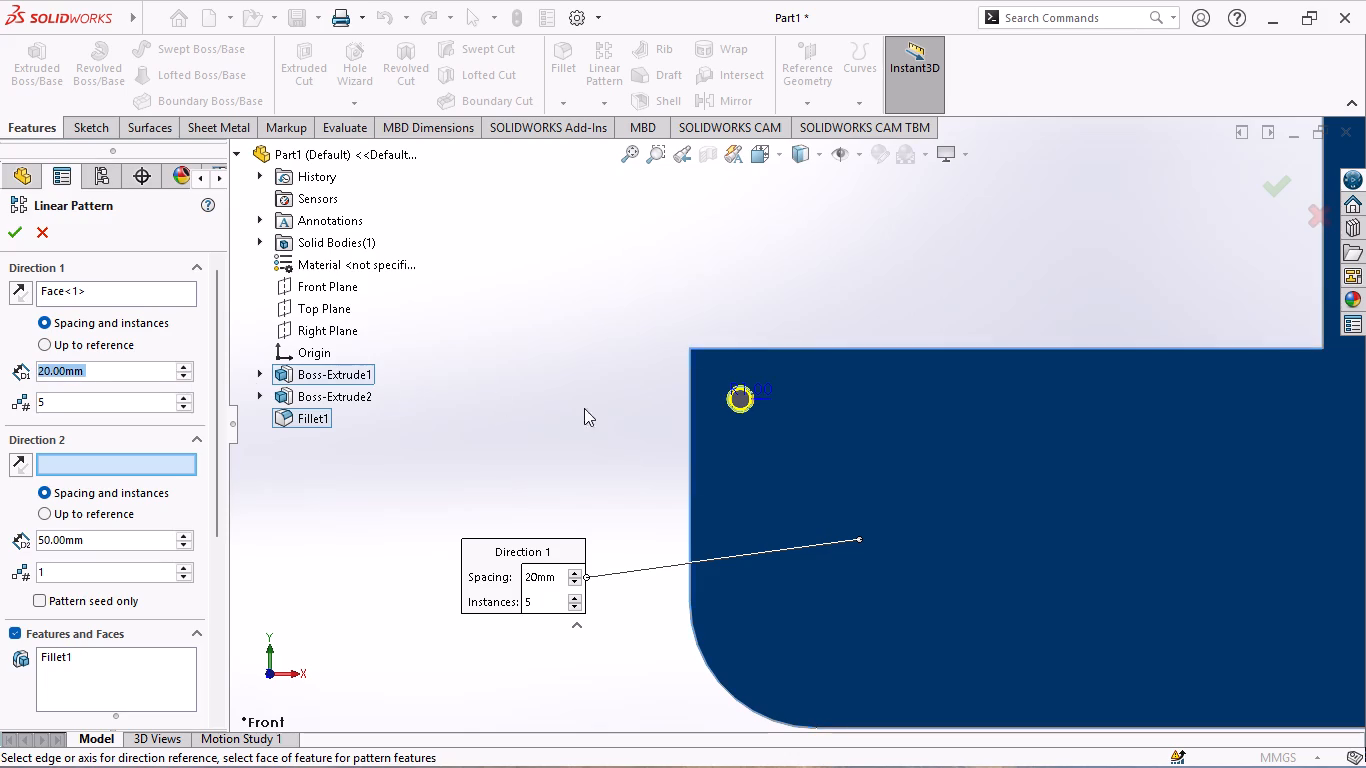
Replace the Direction 1 face reference with the body's top edge between the seed boss corner and the first tab.
scroll(871, 491, "up", 2)
scroll(1004, 499, "up", 2)
scroll(1206, 458, "up", 1)
scroll(1149, 478, "down", 1)
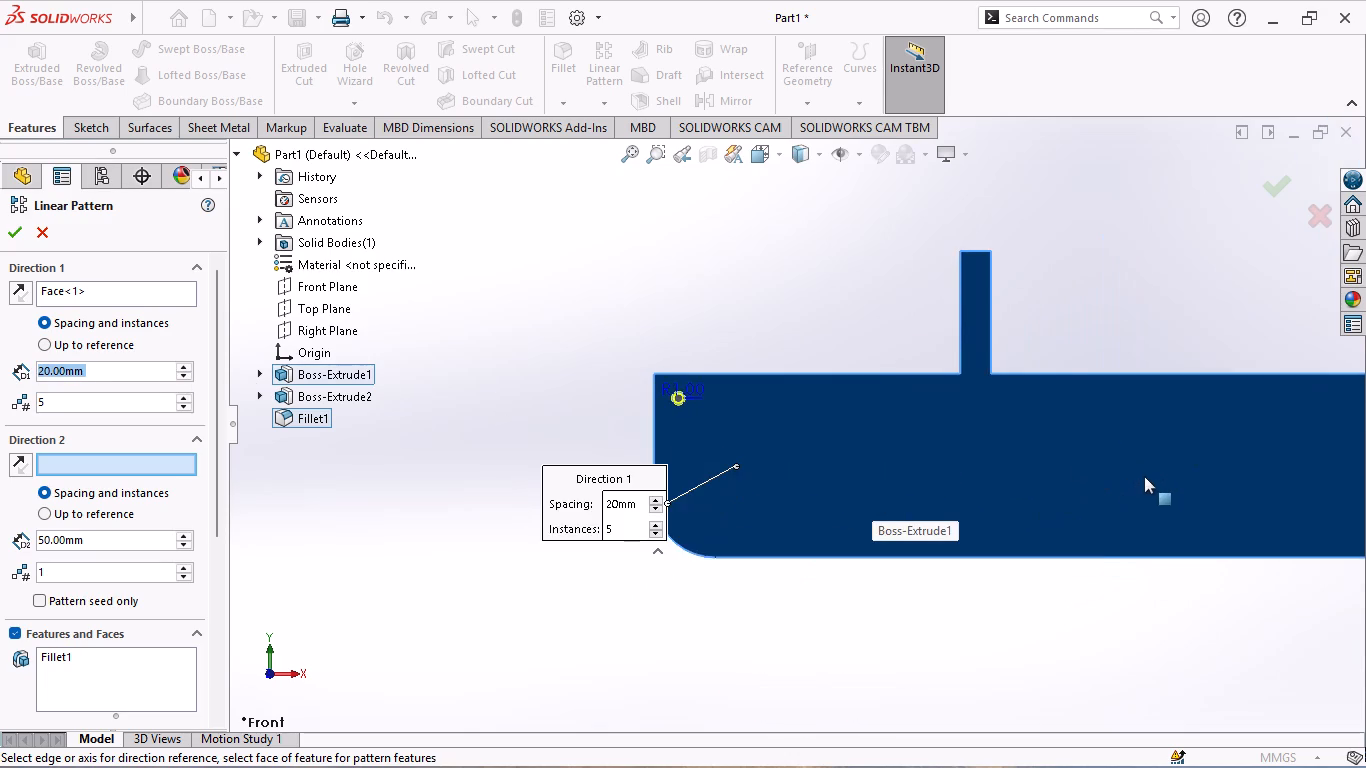
scroll(1145, 475, "down", 2)
scroll(533, 405, "up", 1)
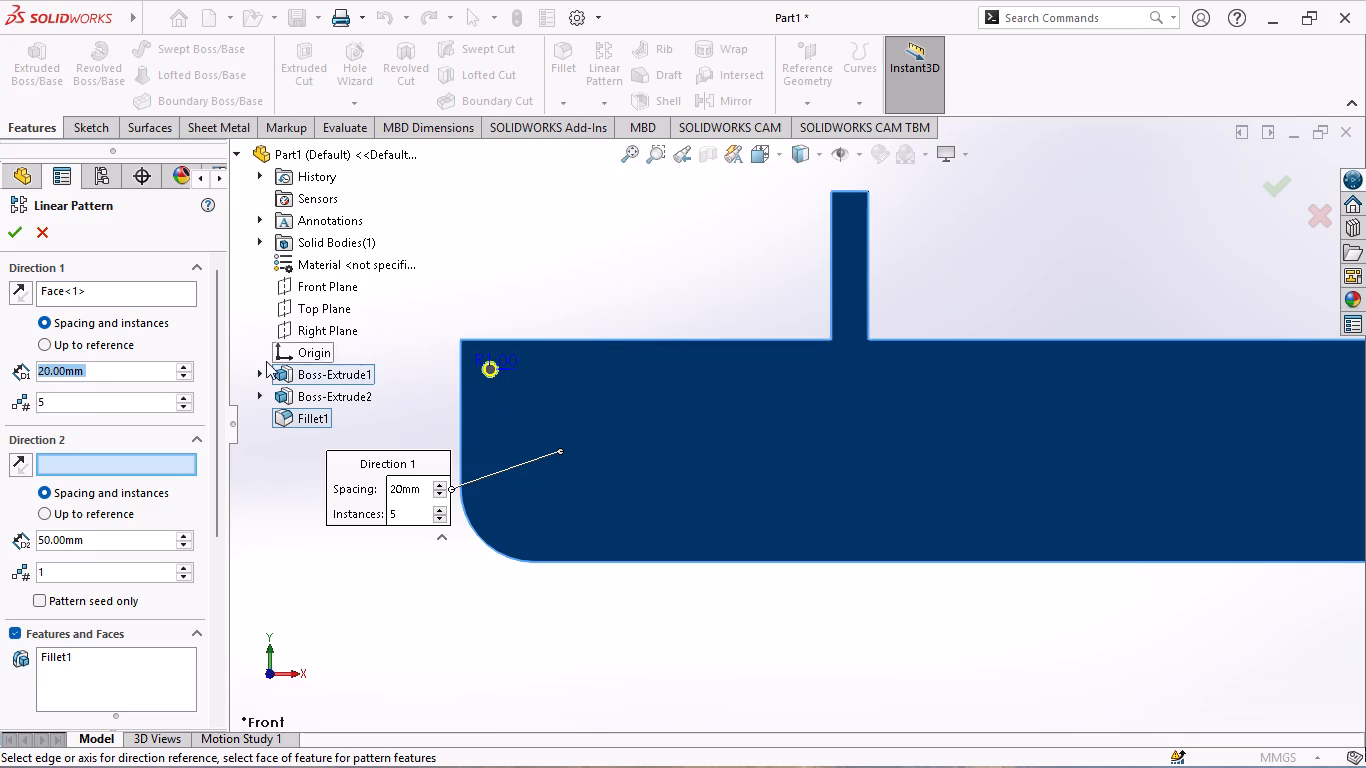
right_click(89, 291)
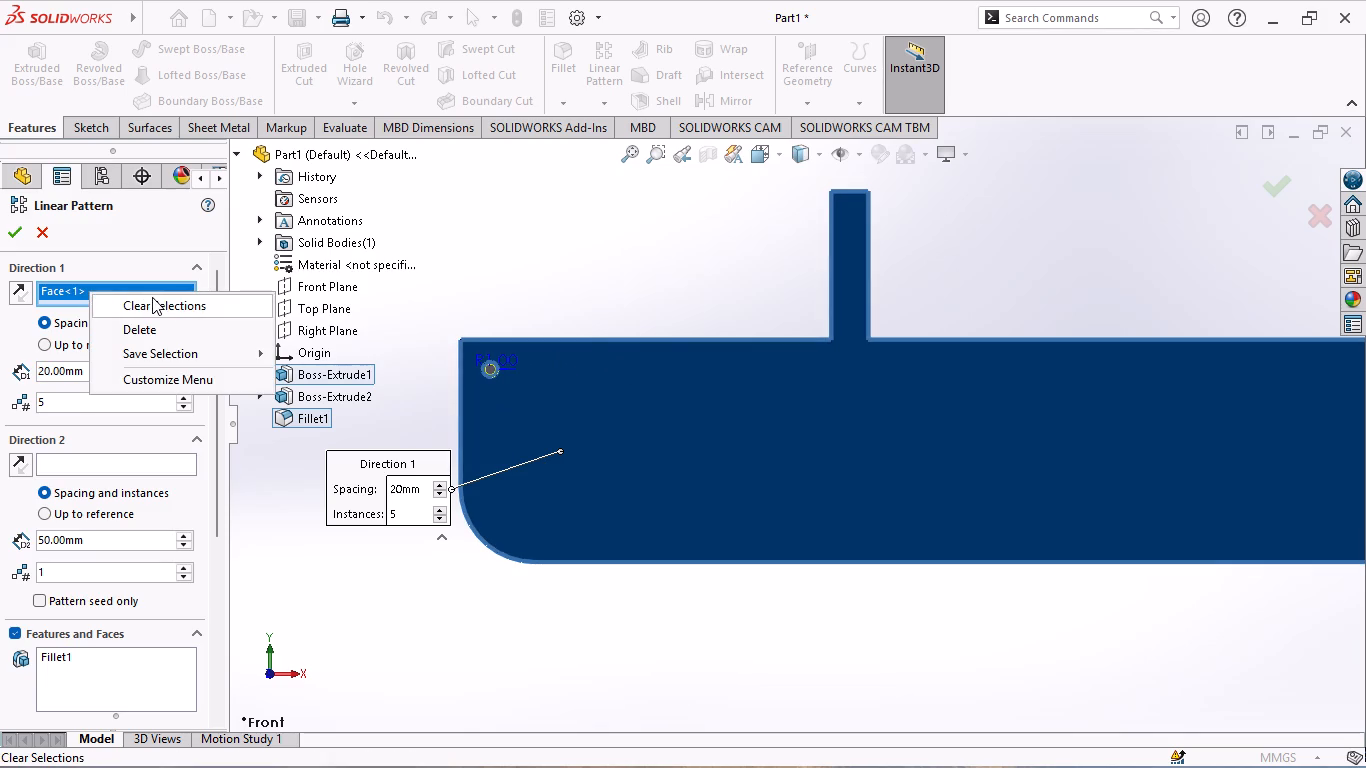
left_click(159, 303)
left_click(124, 286)
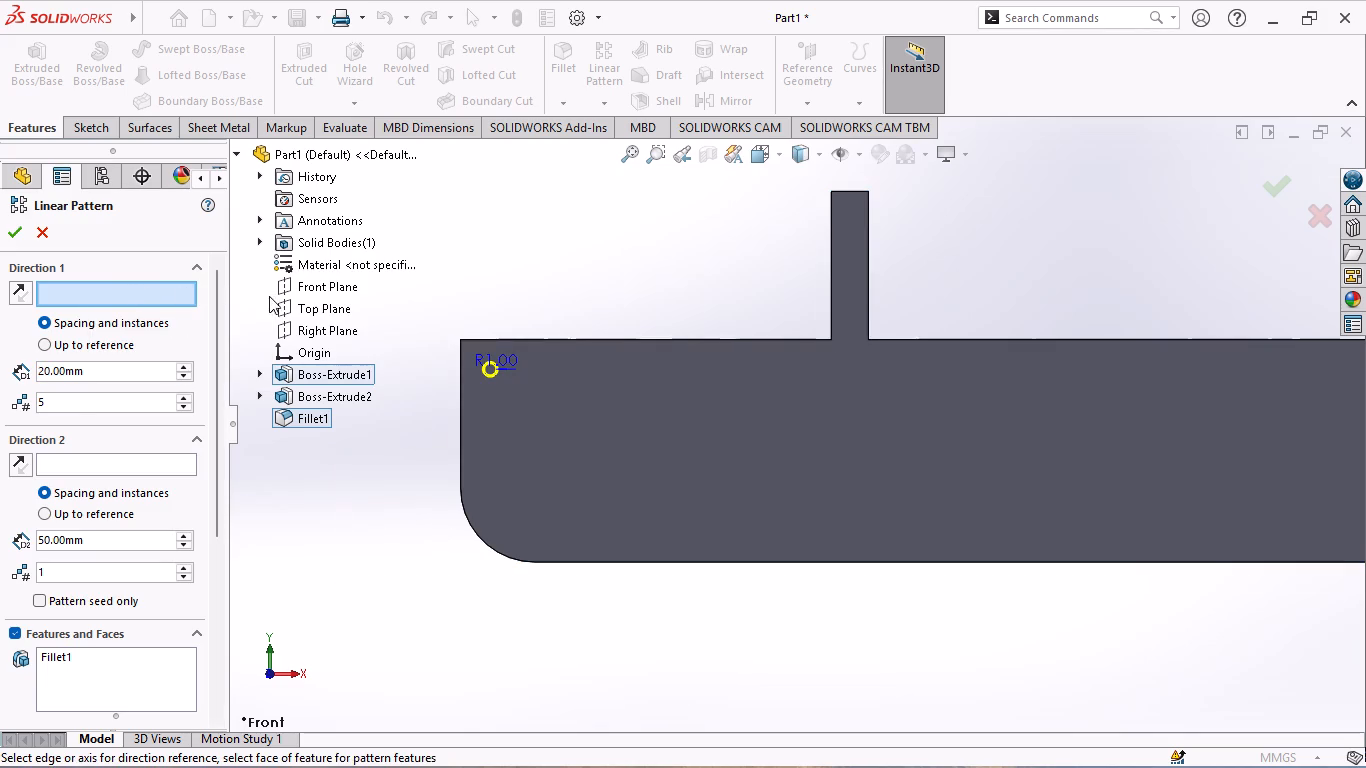
left_click(602, 342)
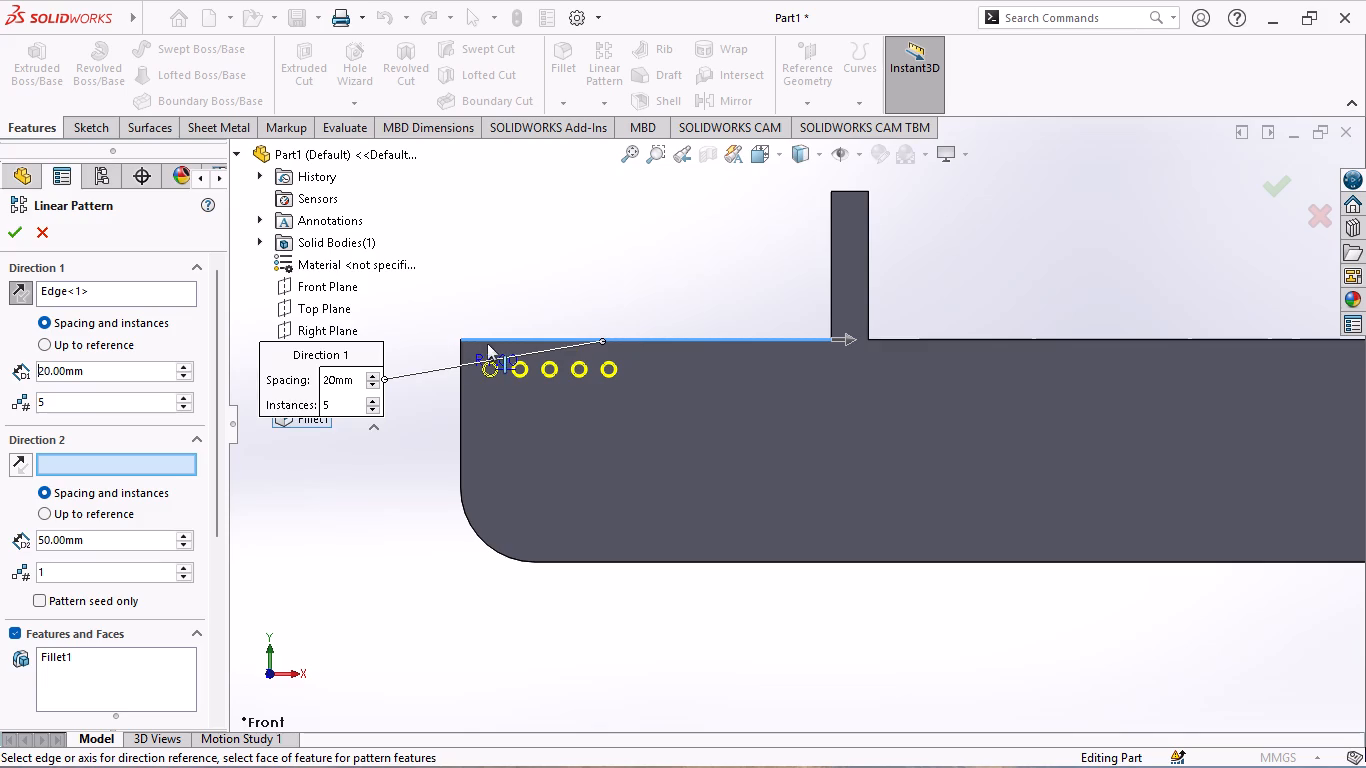
Set the body's vertical side edge beside the seed boss as Direction 2 reference, reversed to point downward, with 20 mm spacing.
left_click(96, 464)
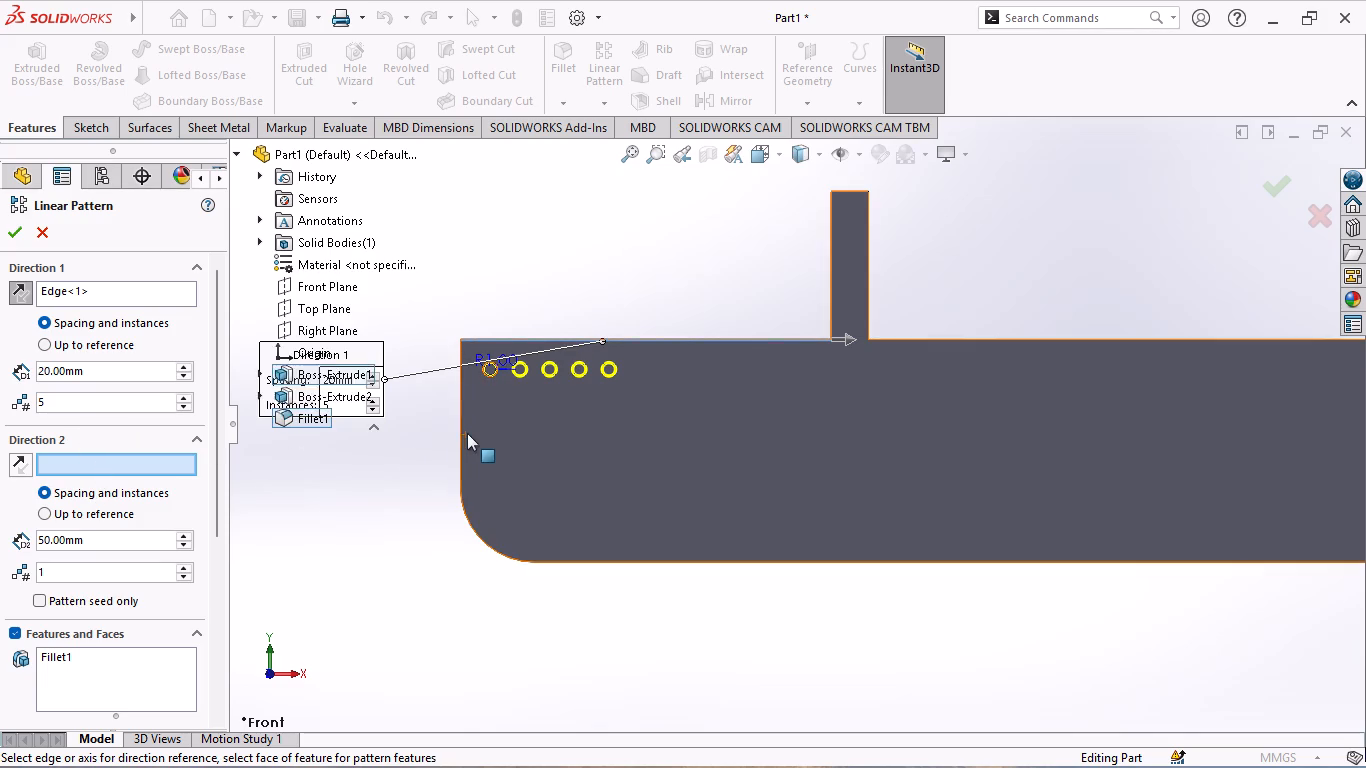
left_click(461, 436)
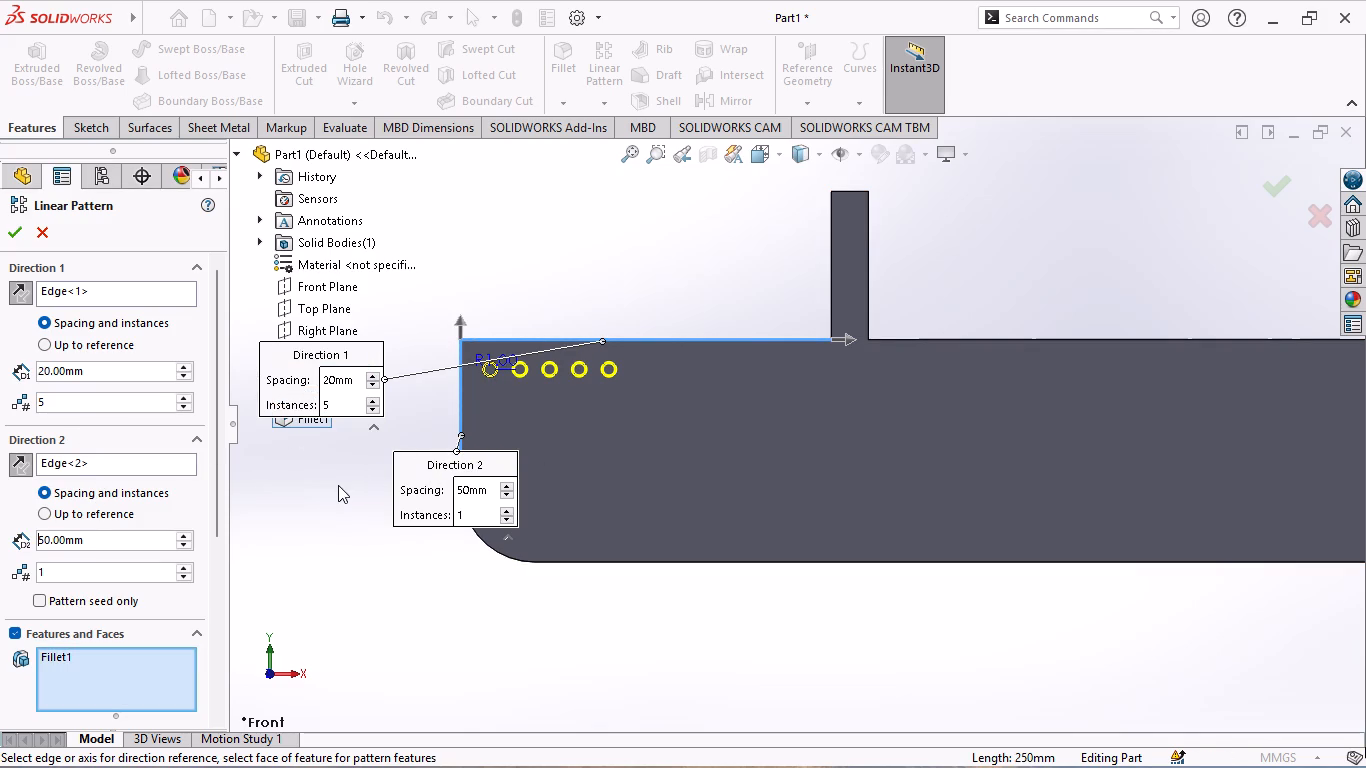
left_click(462, 324)
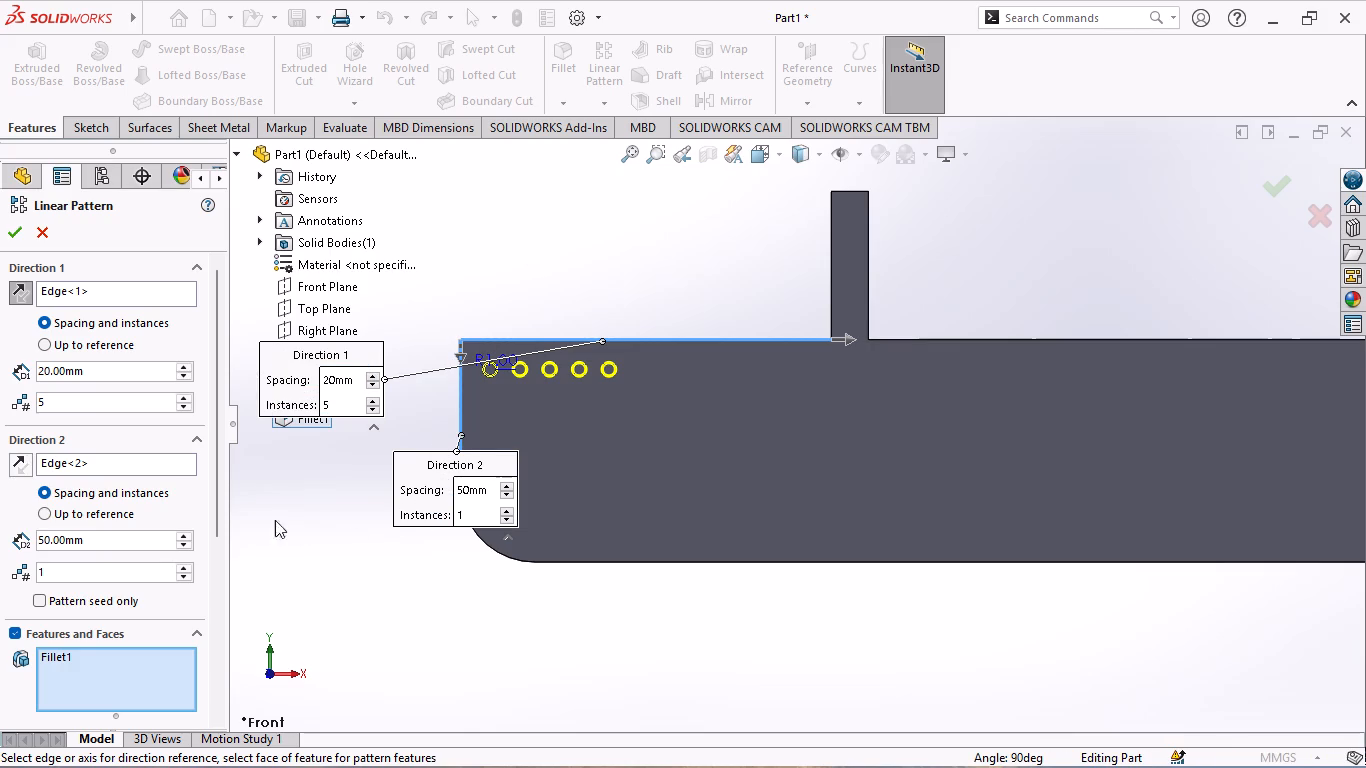
left_click(187, 534)
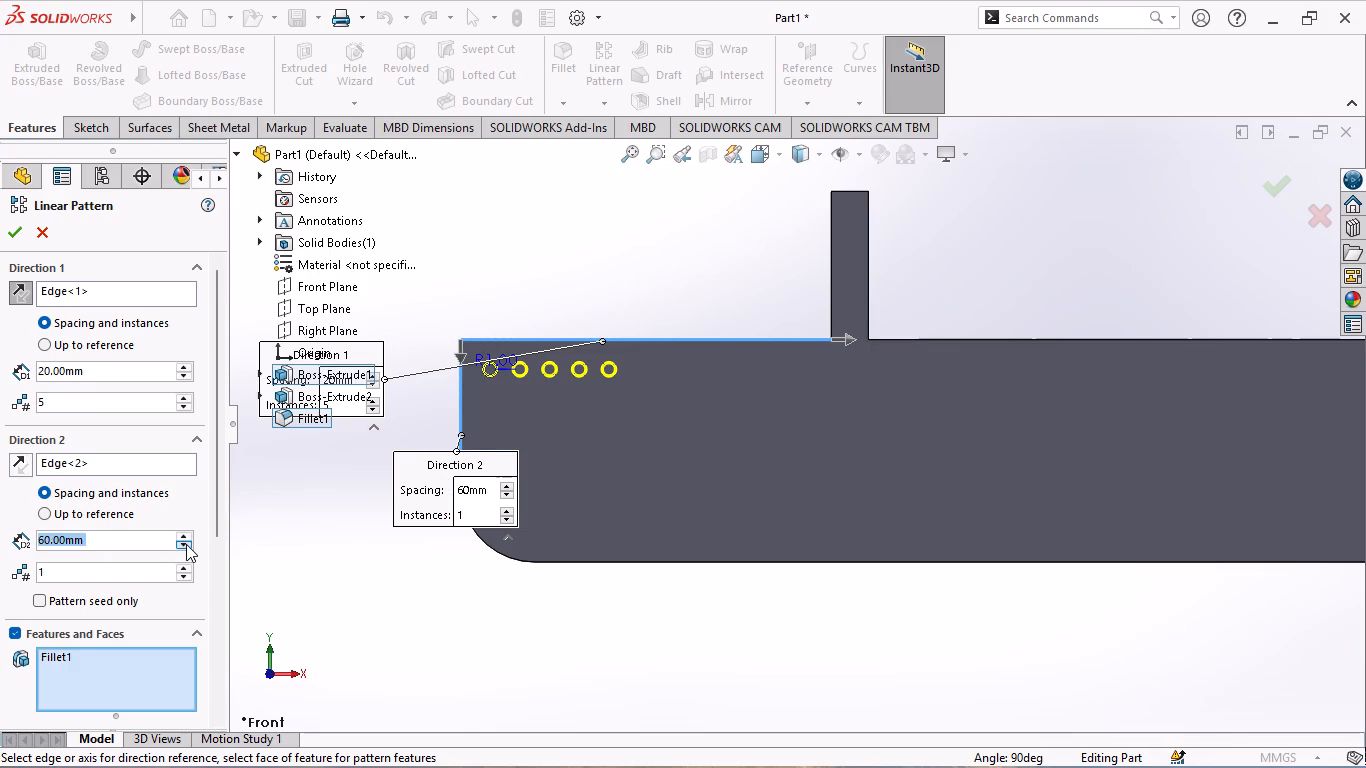
double_click(186, 544)
double_click(187, 544)
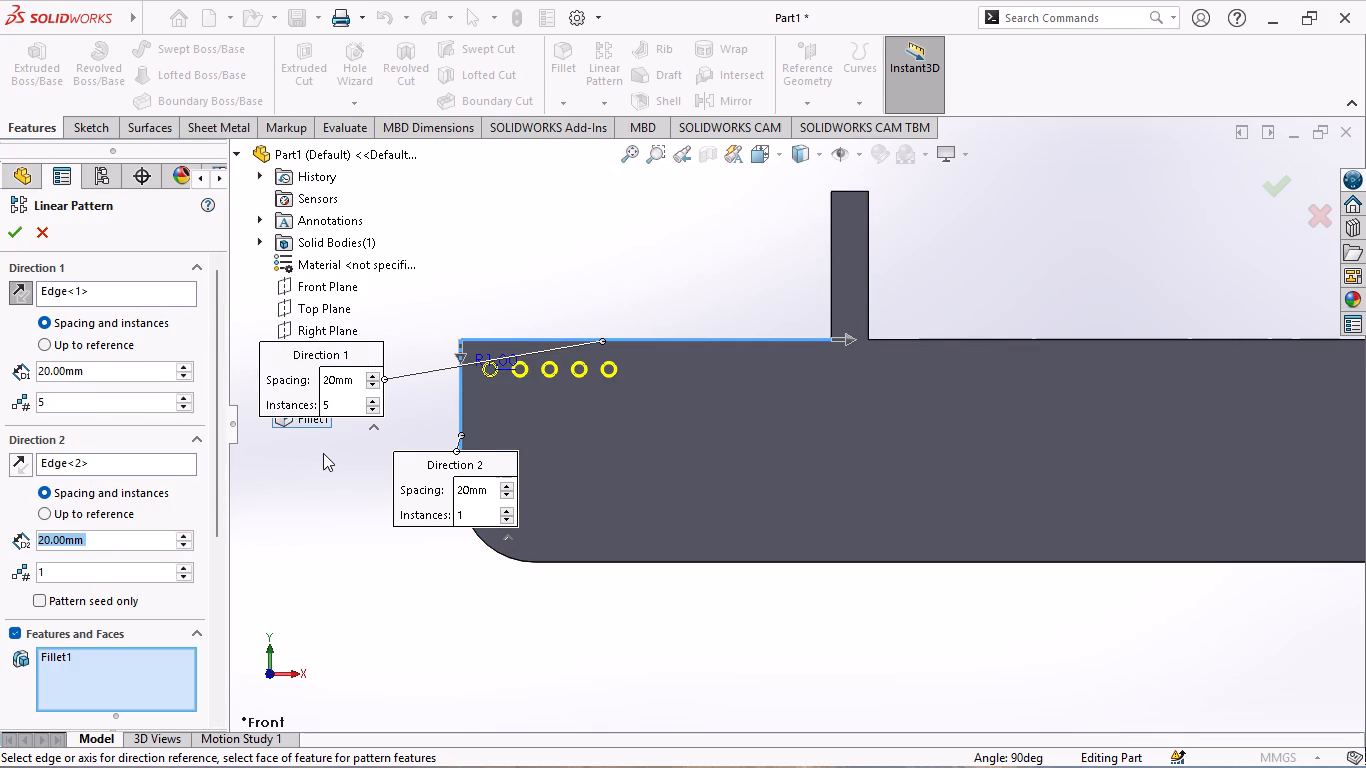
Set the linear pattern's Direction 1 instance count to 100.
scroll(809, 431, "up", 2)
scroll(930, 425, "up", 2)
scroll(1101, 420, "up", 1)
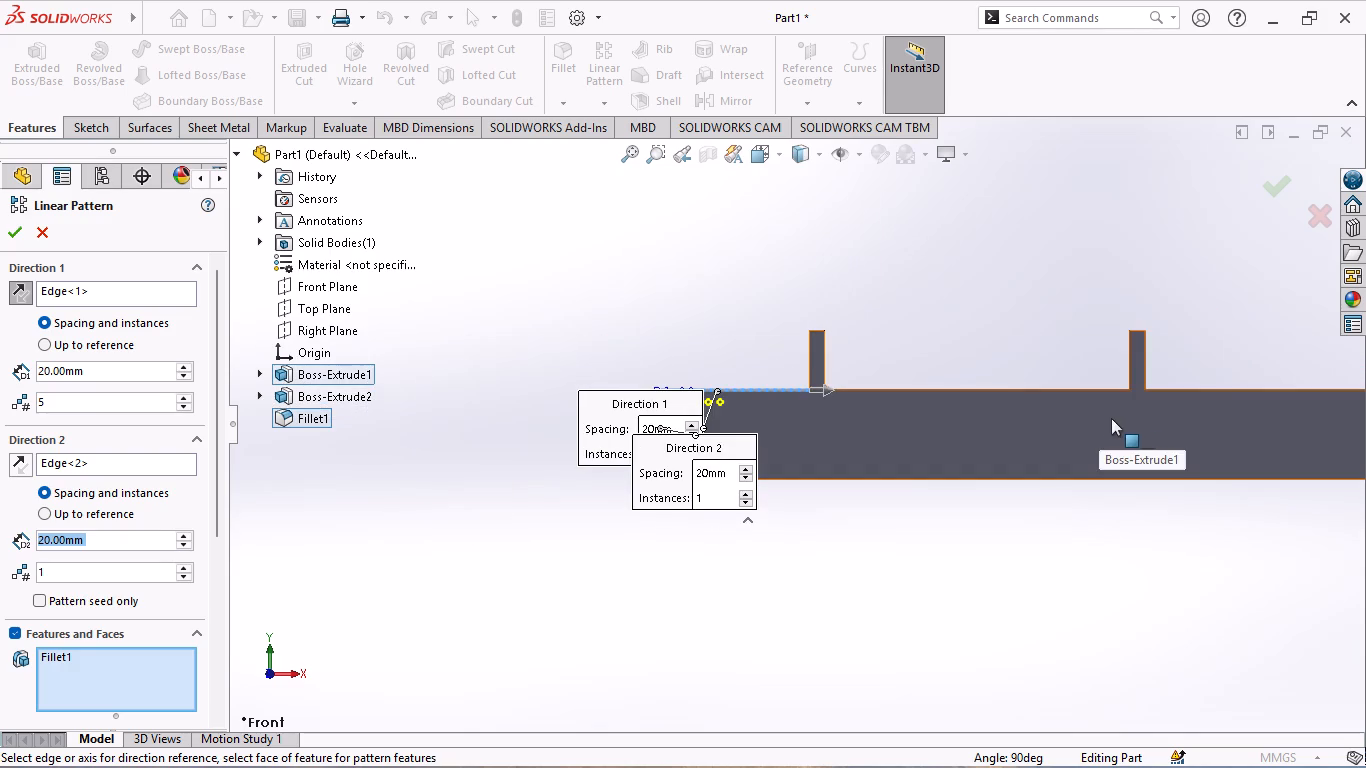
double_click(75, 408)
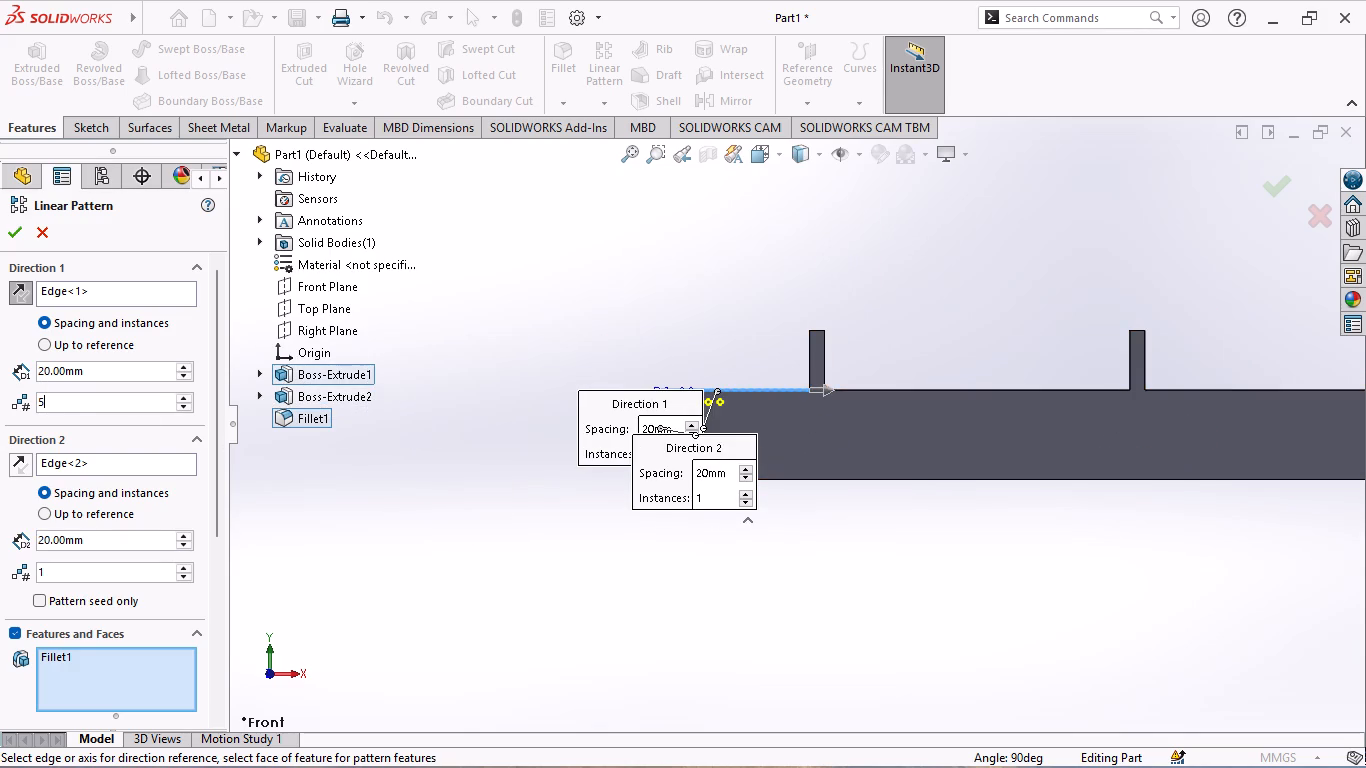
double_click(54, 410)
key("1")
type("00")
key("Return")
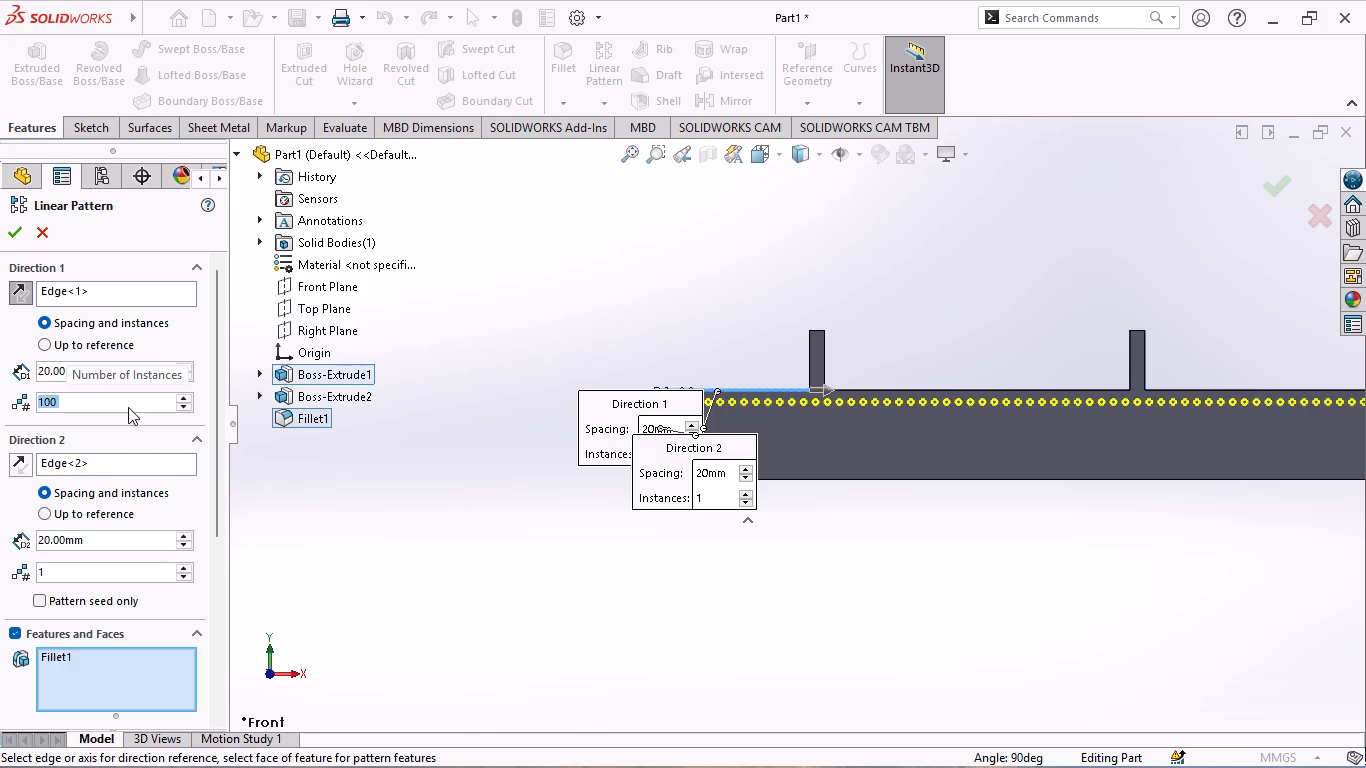
Examine the Direction 1 instance preview around the body's far end, beyond the last tab.
scroll(881, 439, "up", 5)
scroll(1180, 419, "down", 3)
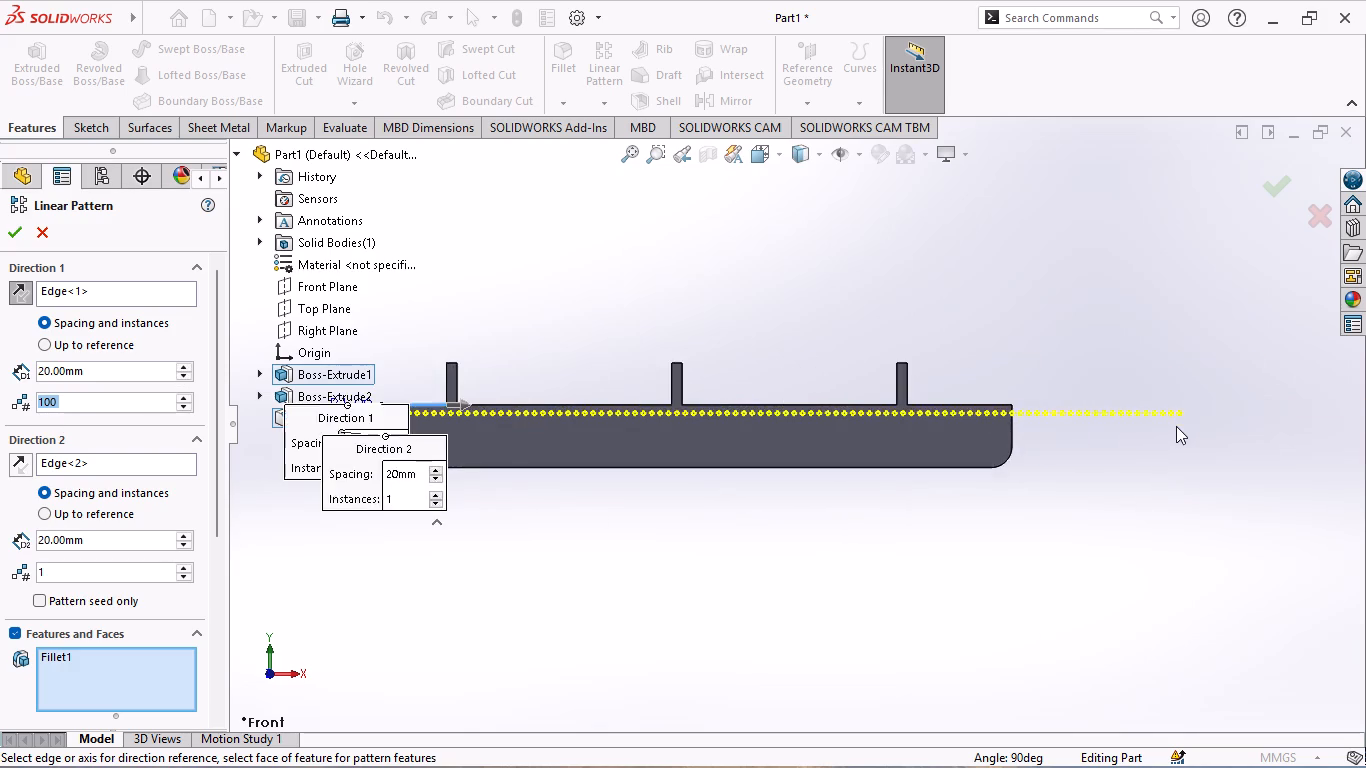
scroll(1157, 442, "down", 2)
scroll(955, 449, "down", 2)
scroll(876, 397, "down", 3)
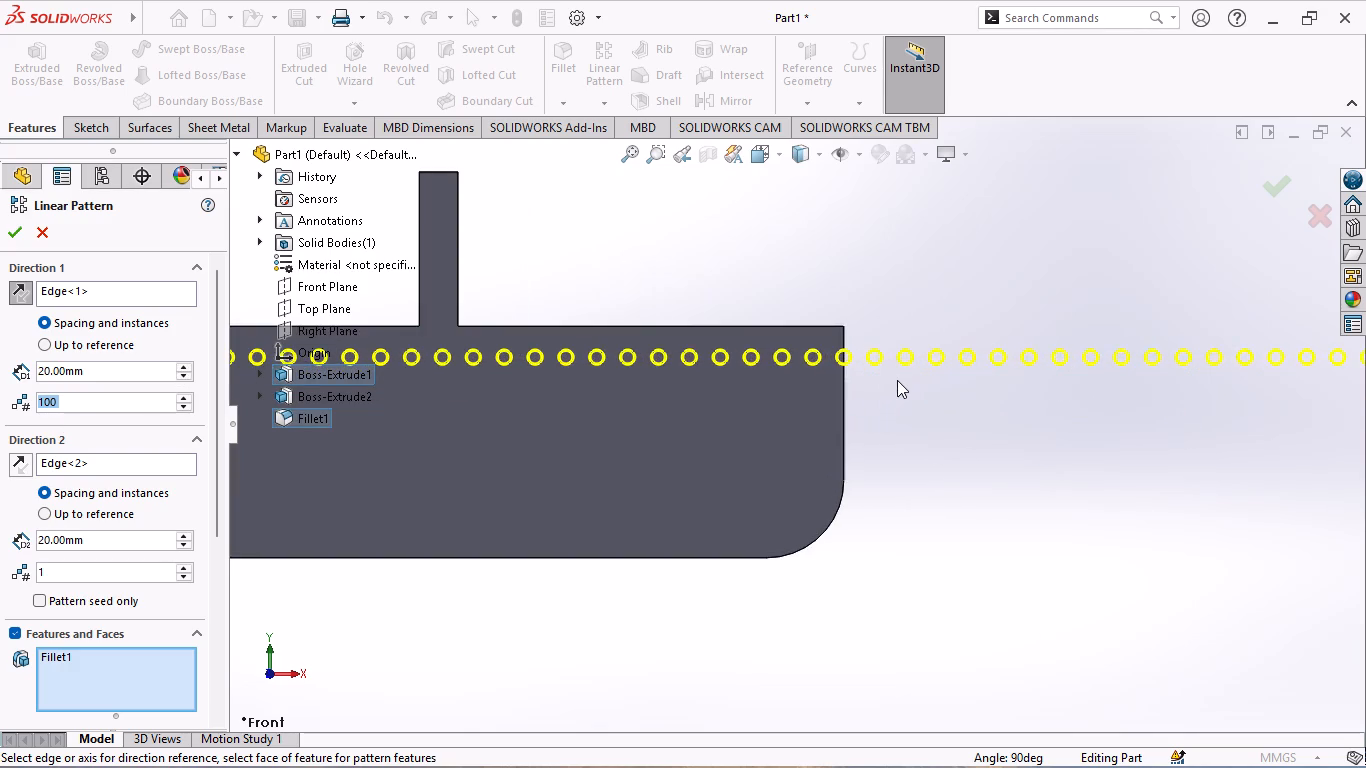
scroll(899, 377, "down", 1)
scroll(835, 371, "up", 1)
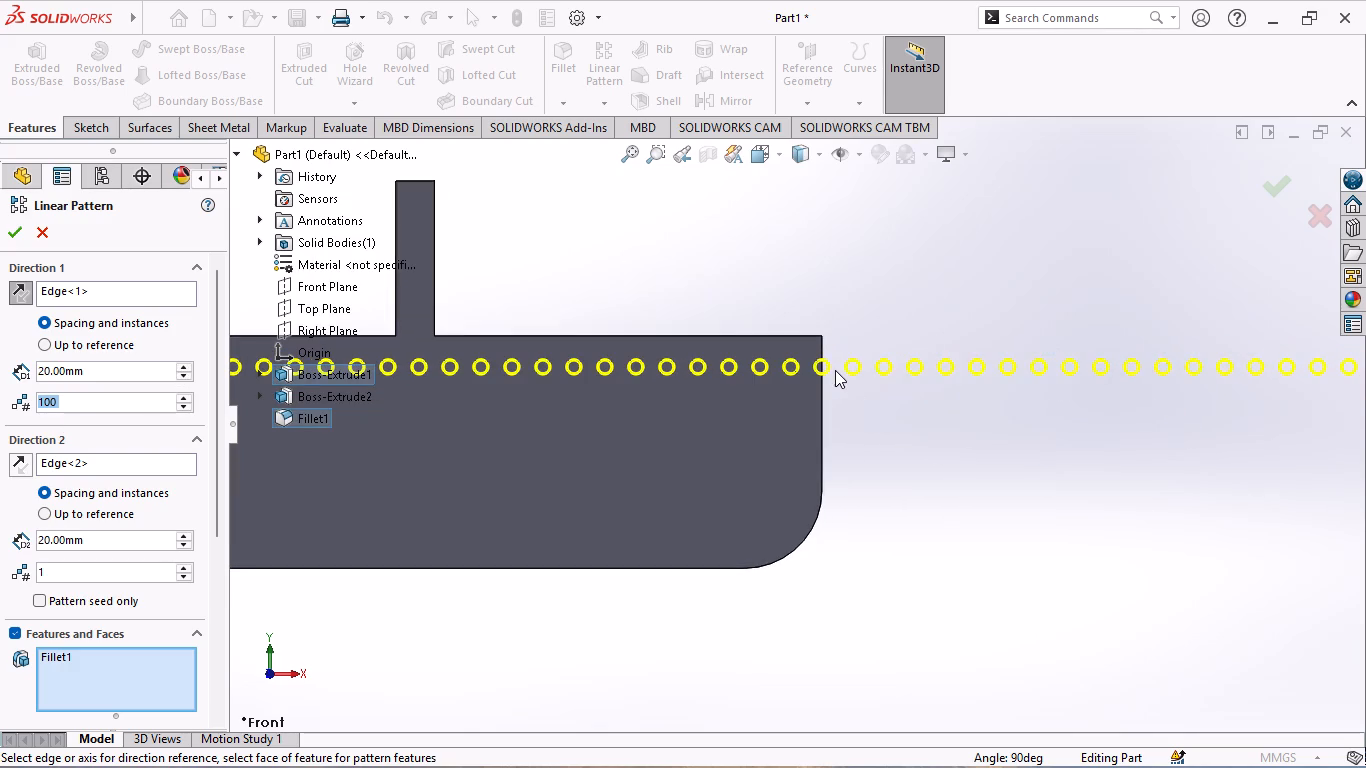
scroll(926, 380, "up", 5)
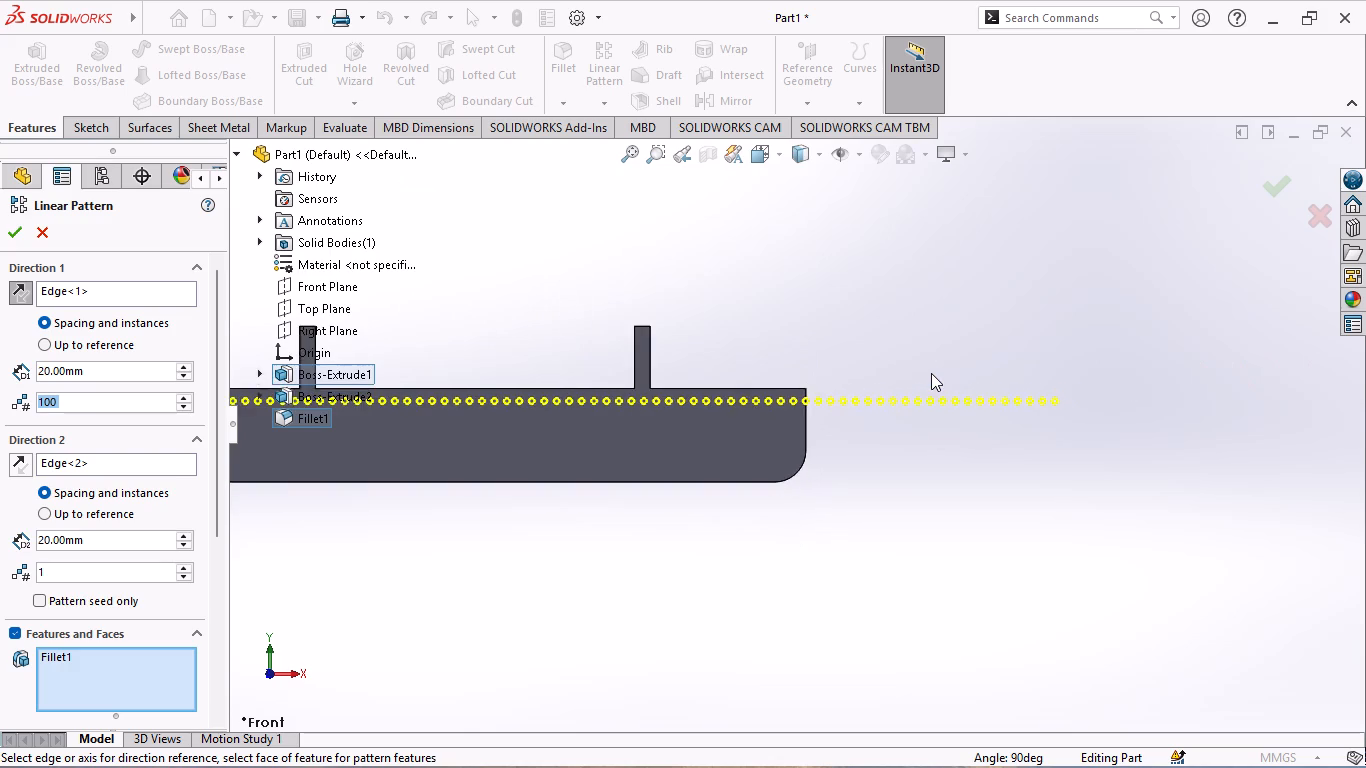
scroll(932, 372, "up", 3)
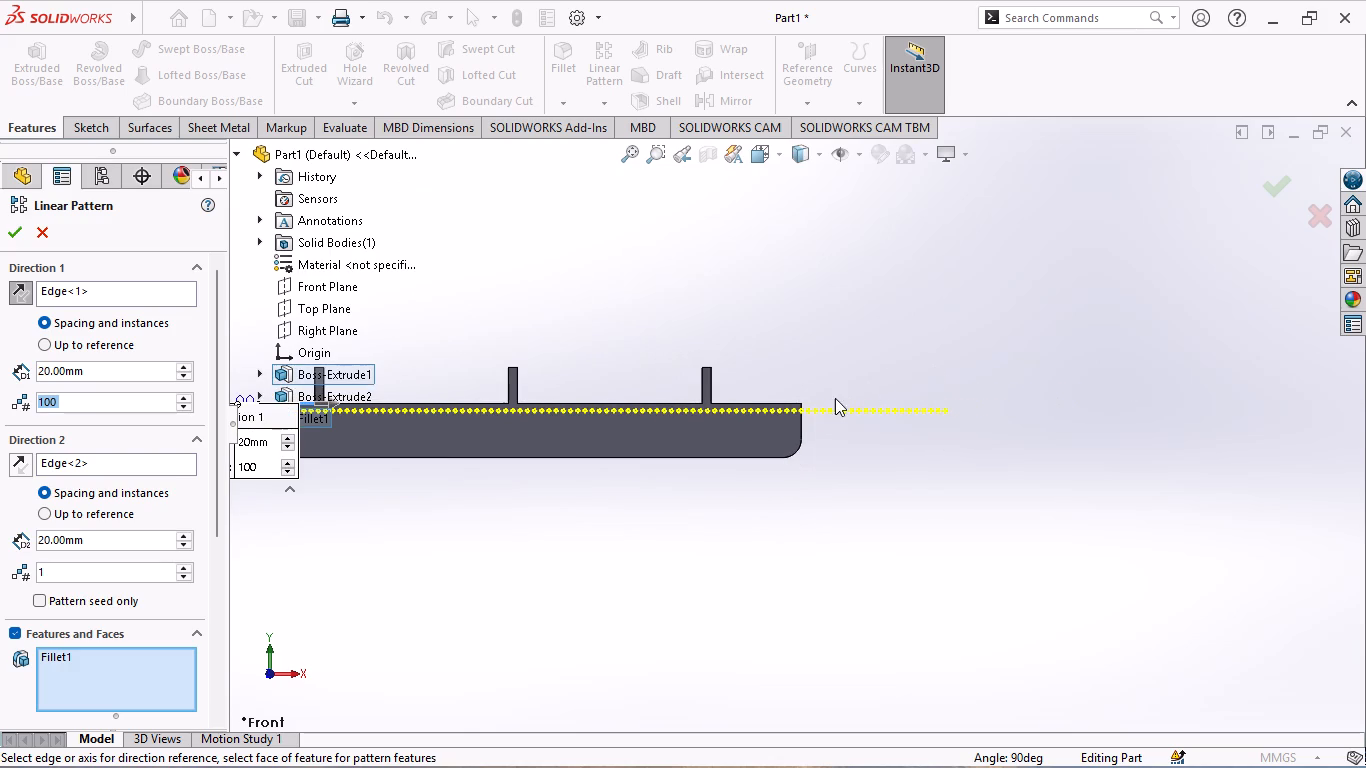
scroll(813, 405, "down", 6)
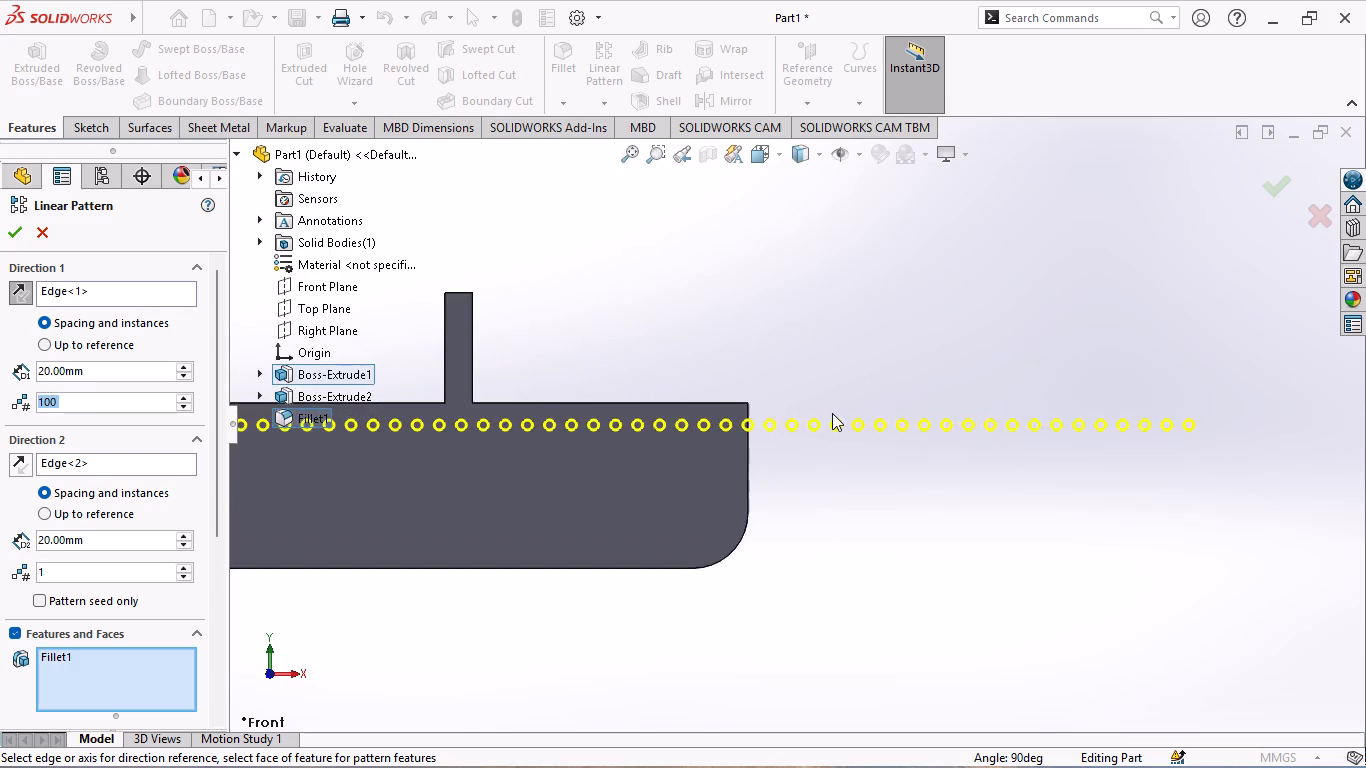
scroll(832, 413, "down", 1)
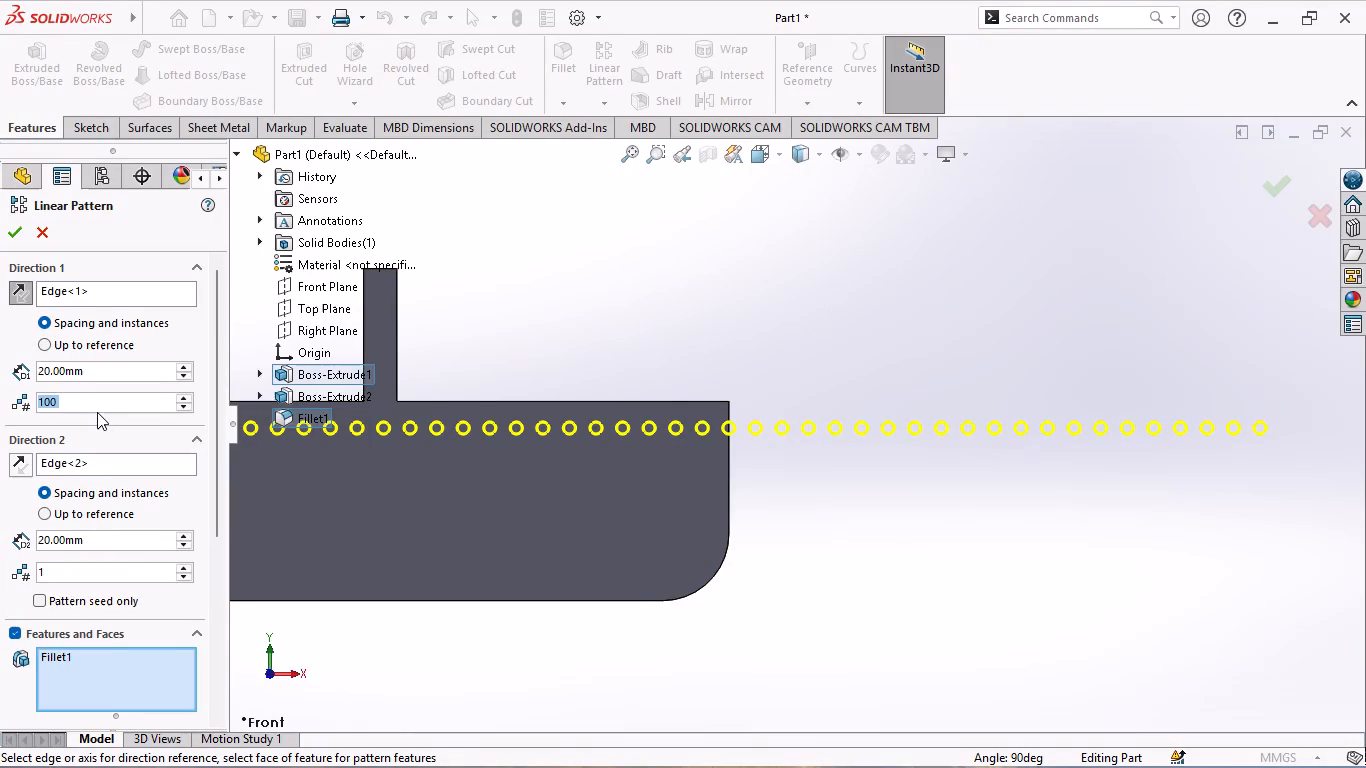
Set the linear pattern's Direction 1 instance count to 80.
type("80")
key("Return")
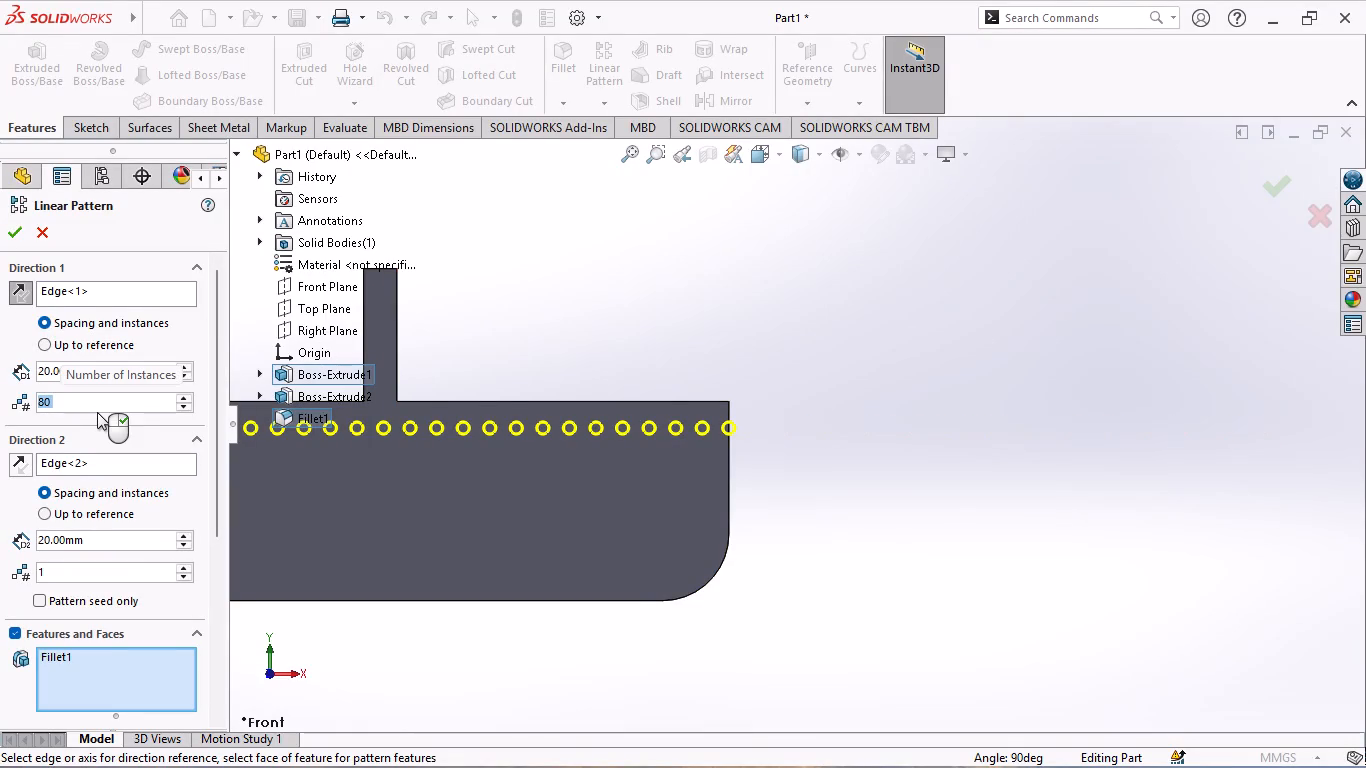
Examine the row of previewed instances along the front face and around the seed boss.
scroll(158, 409, "up", 9)
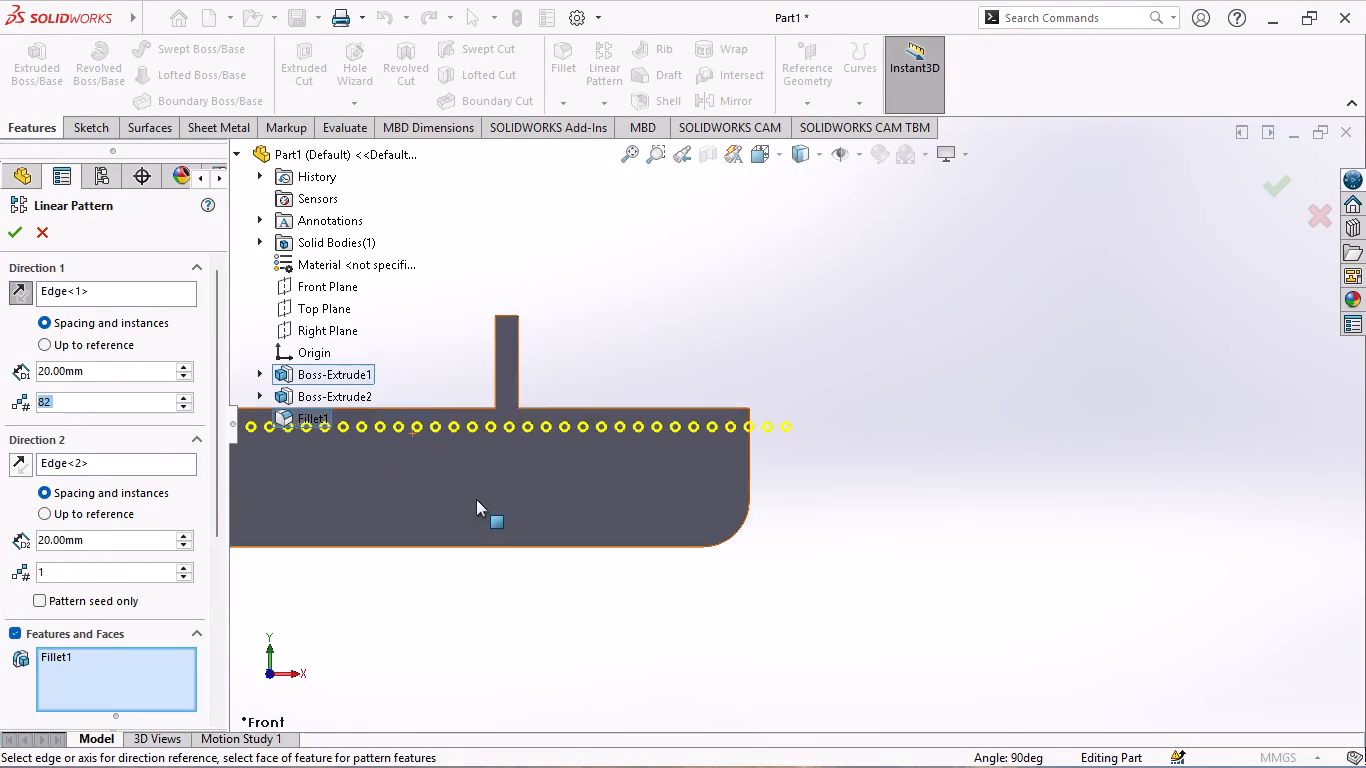
scroll(476, 499, "up", 8)
scroll(526, 465, "down", 5)
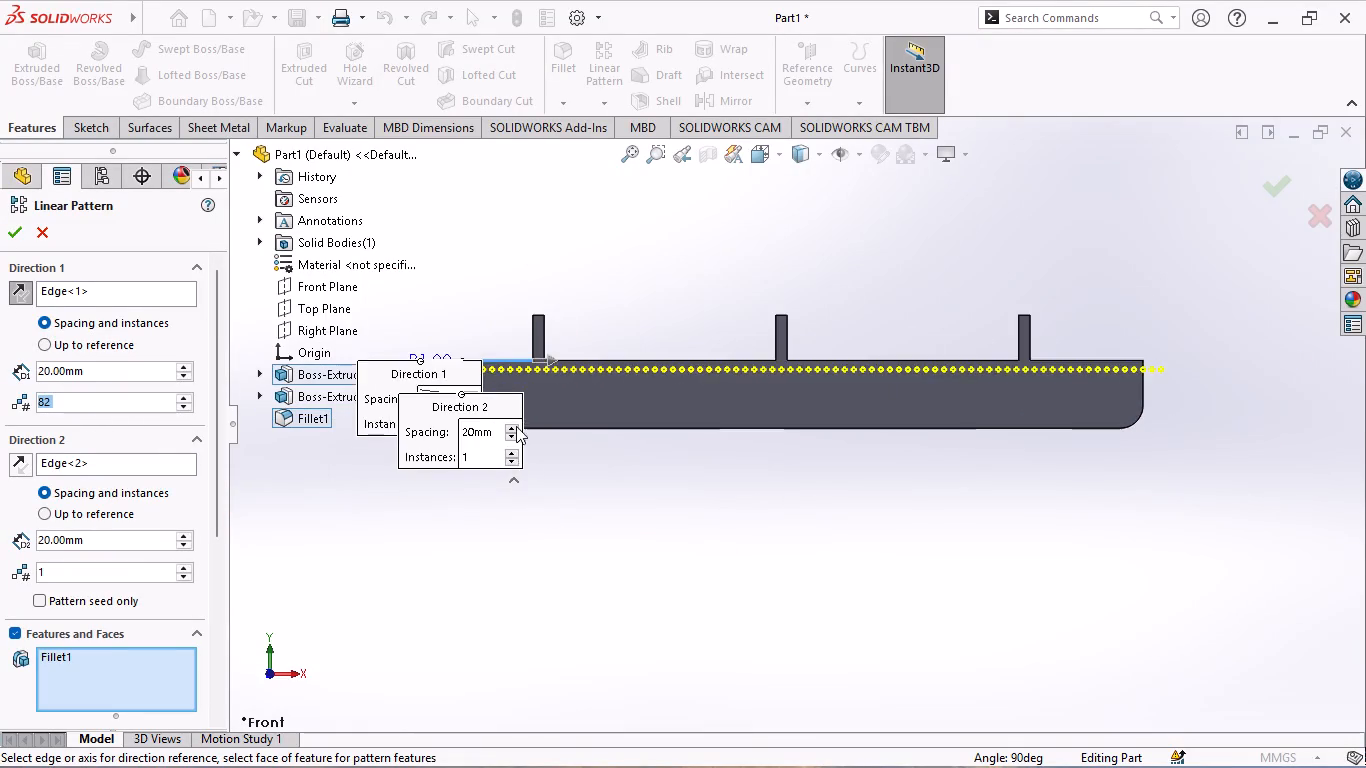
scroll(516, 426, "down", 2)
scroll(488, 328, "down", 4)
scroll(406, 342, "up", 5)
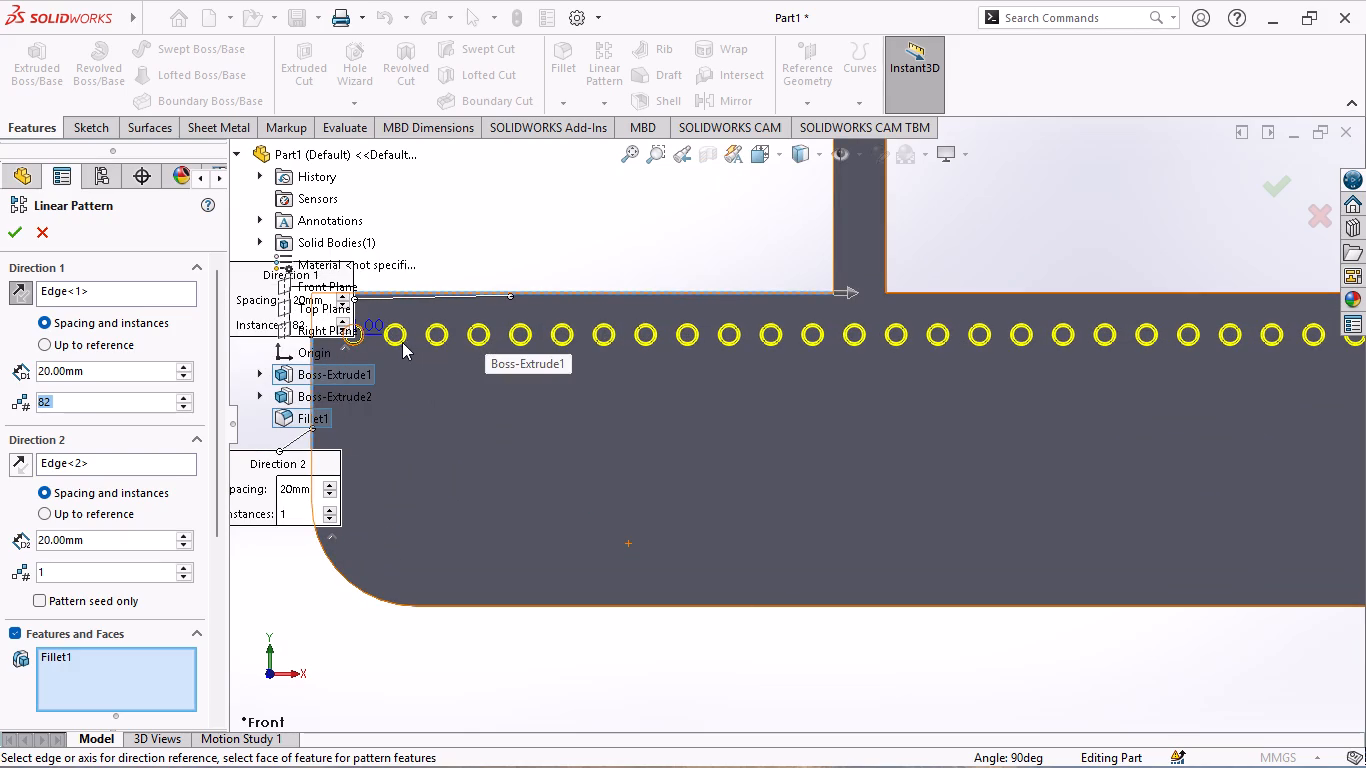
scroll(402, 342, "up", 2)
scroll(513, 360, "up", 4)
scroll(694, 396, "down", 7)
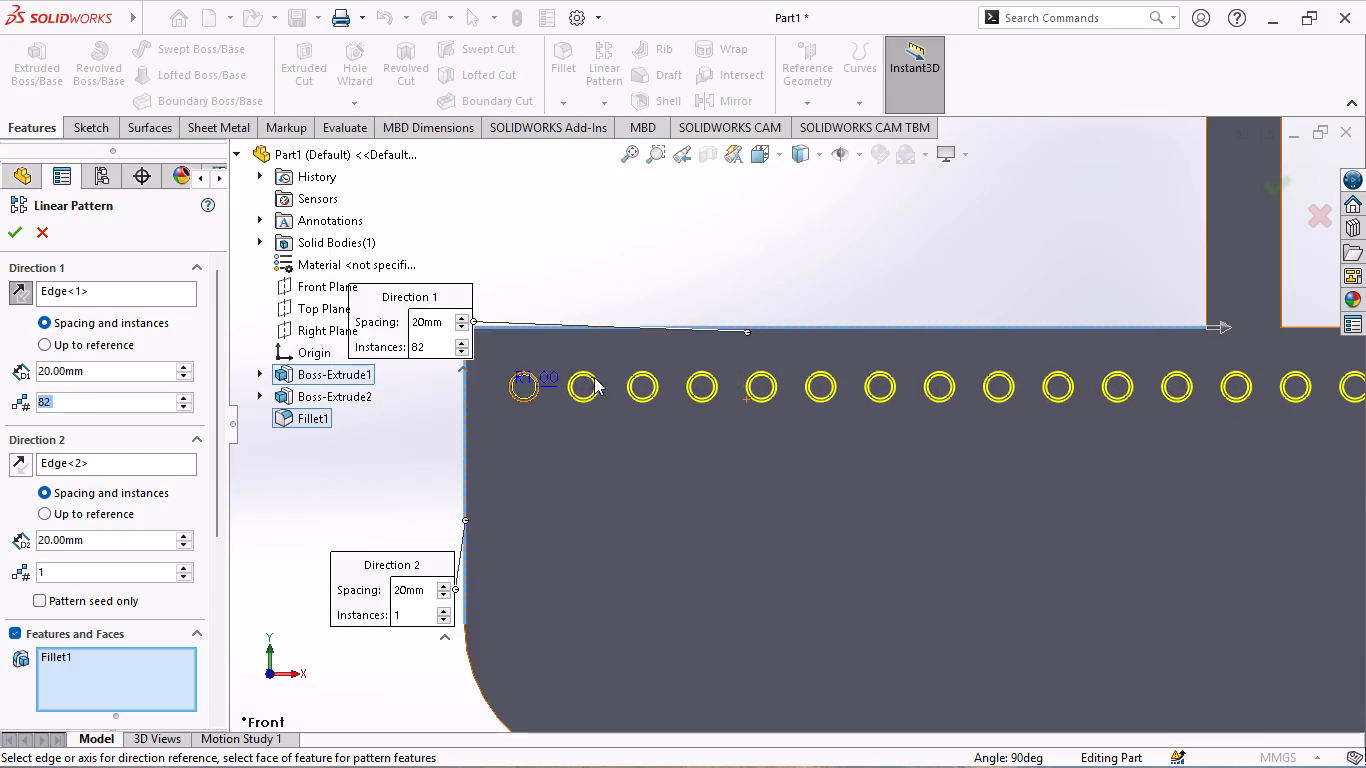
scroll(544, 367, "down", 4)
scroll(610, 455, "down", 3)
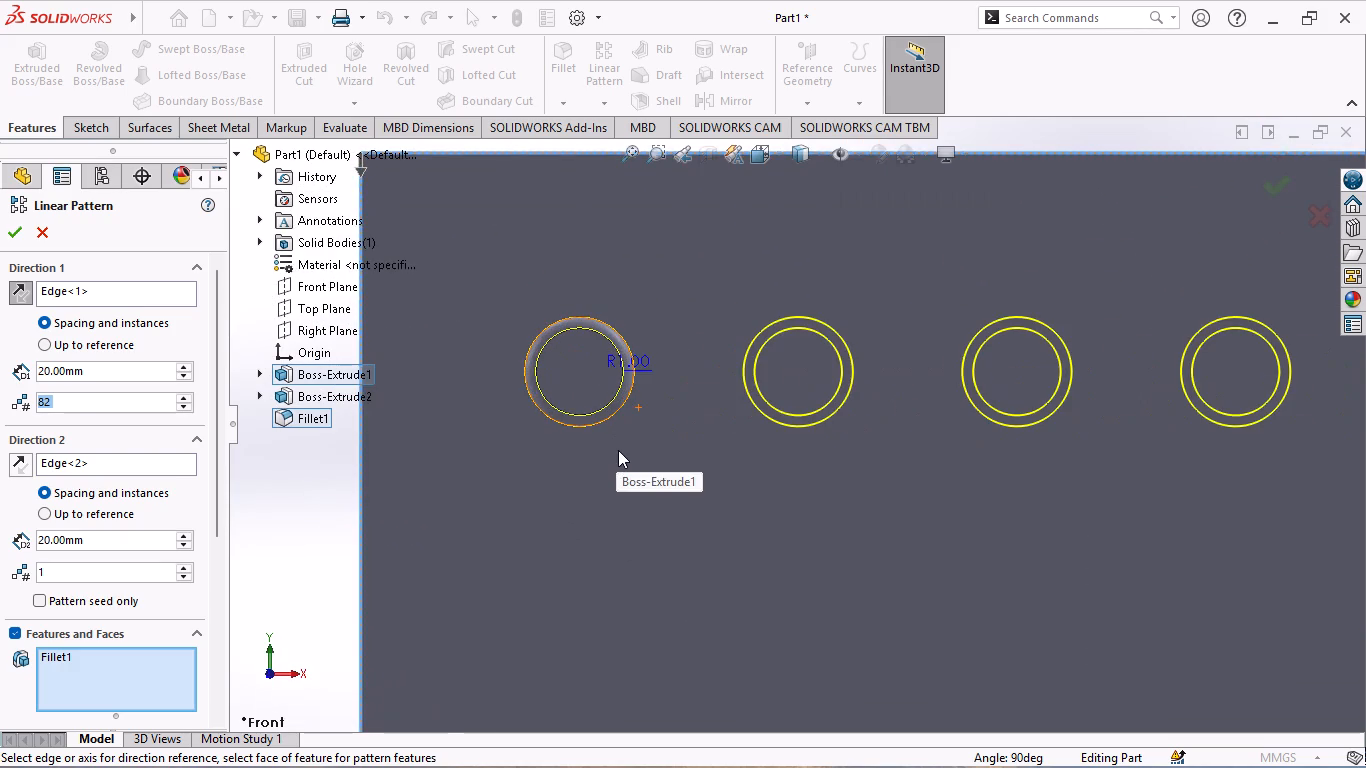
scroll(620, 446, "up", 3)
scroll(717, 431, "up", 1)
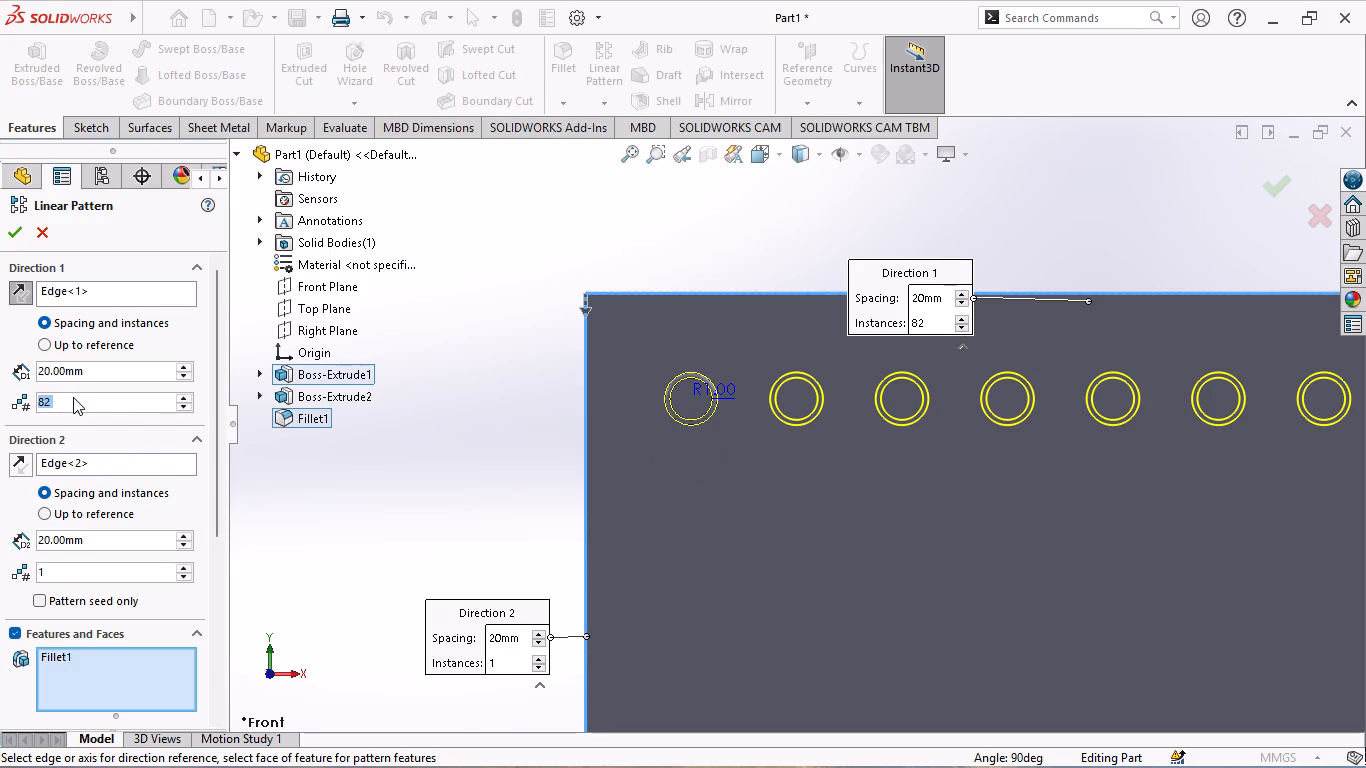
Set the linear pattern's Direction 1 instance count to 80.
type("80")
key("Return")
Add the seed boss extrusion, Boss-Extrude2, to the features being patterned alongside its fillet.
left_click(89, 674)
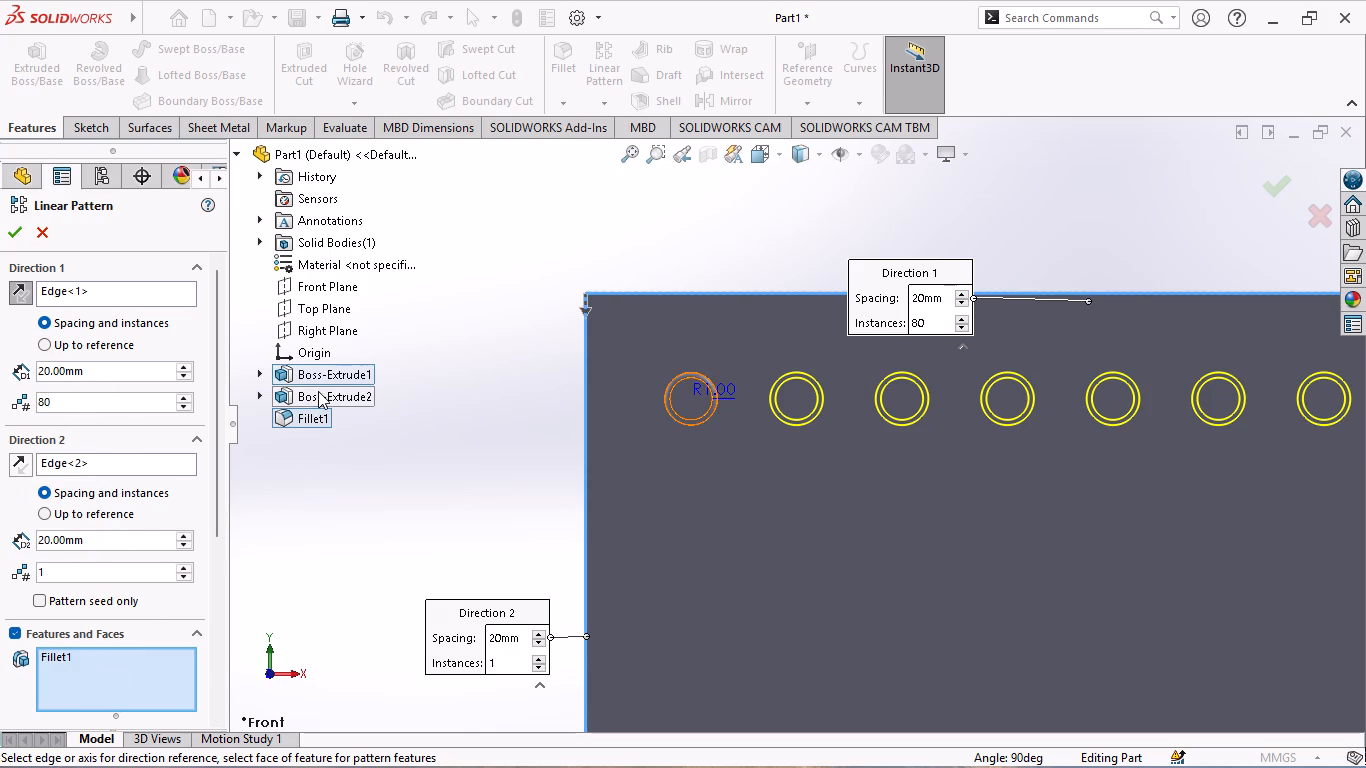
left_click(318, 391)
Examine the previewed boss row from the far end of the front face back to the seed boss.
scroll(761, 465, "up", 6)
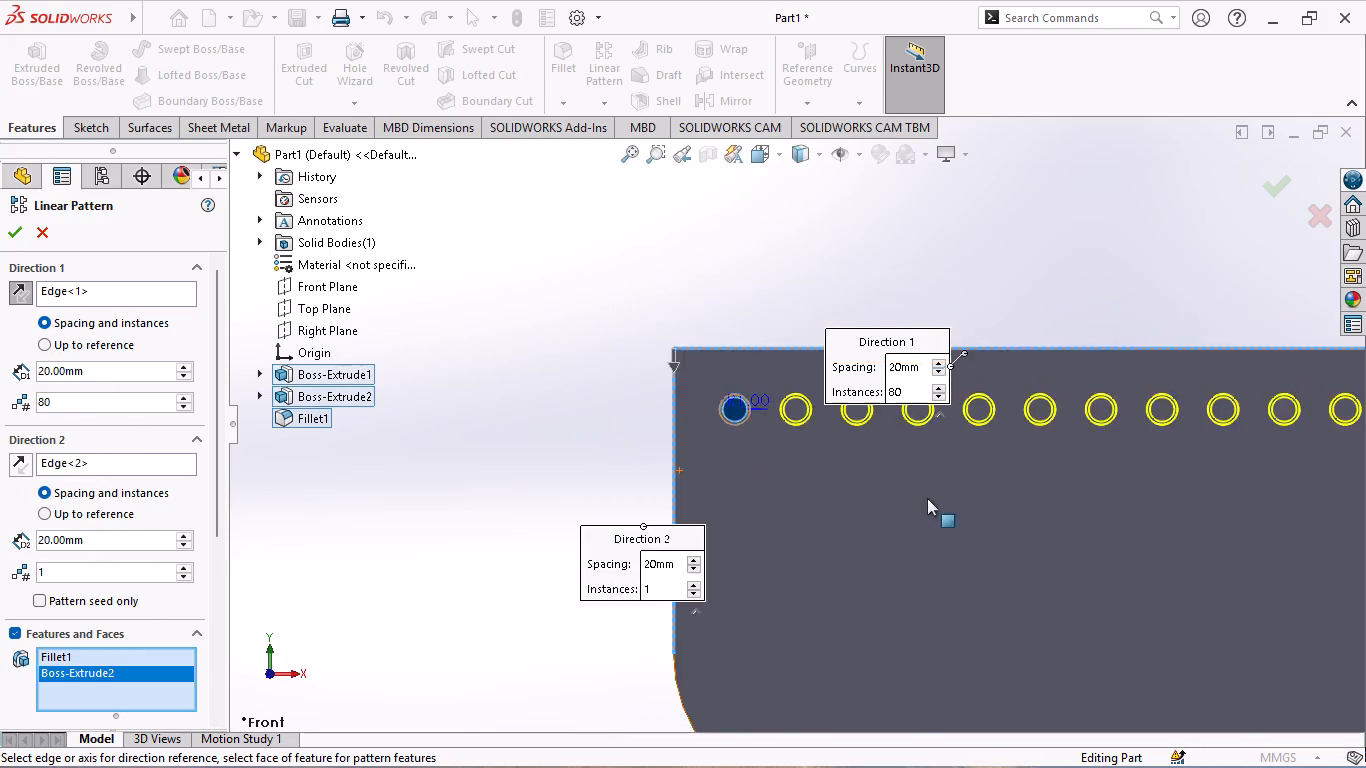
scroll(927, 498, "up", 4)
scroll(1304, 444, "up", 5)
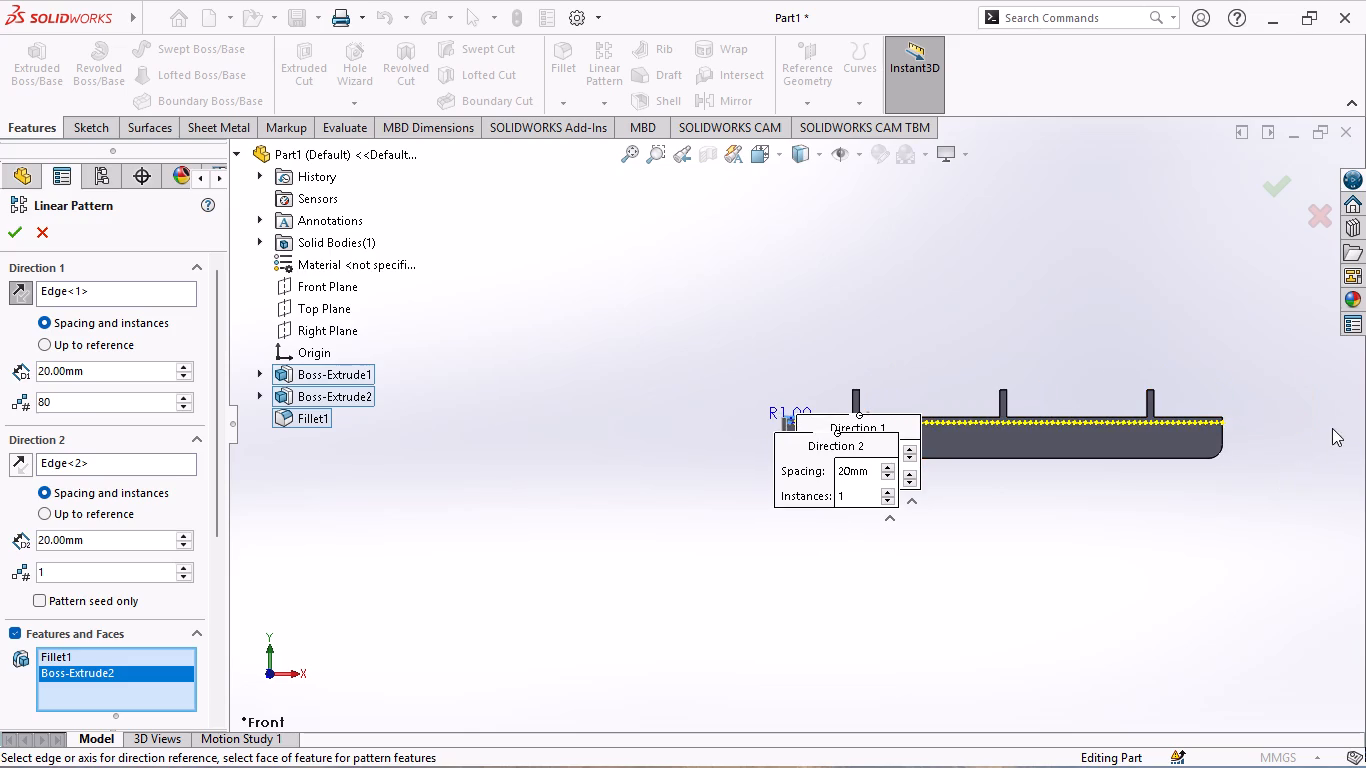
scroll(1228, 411, "down", 6)
scroll(1144, 446, "down", 2)
scroll(912, 448, "down", 2)
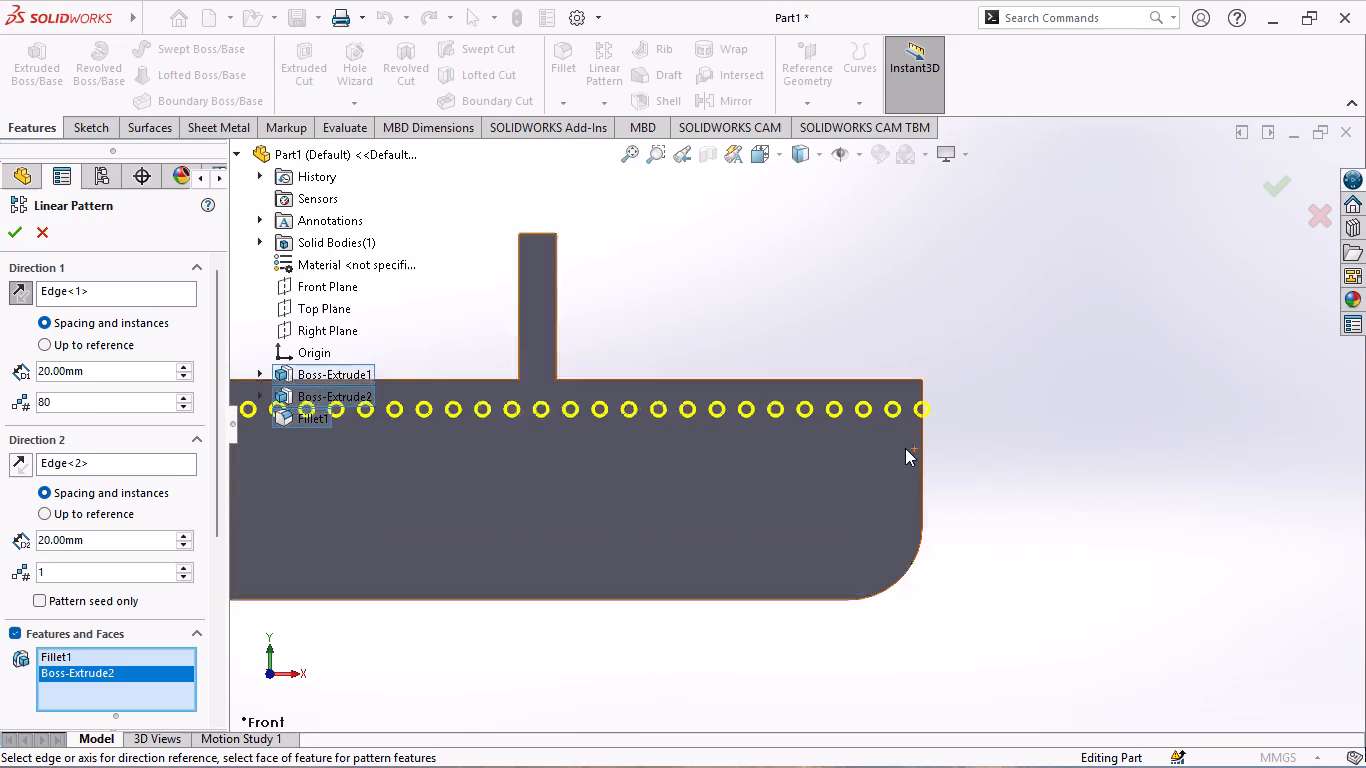
scroll(893, 430, "down", 5)
scroll(892, 400, "up", 5)
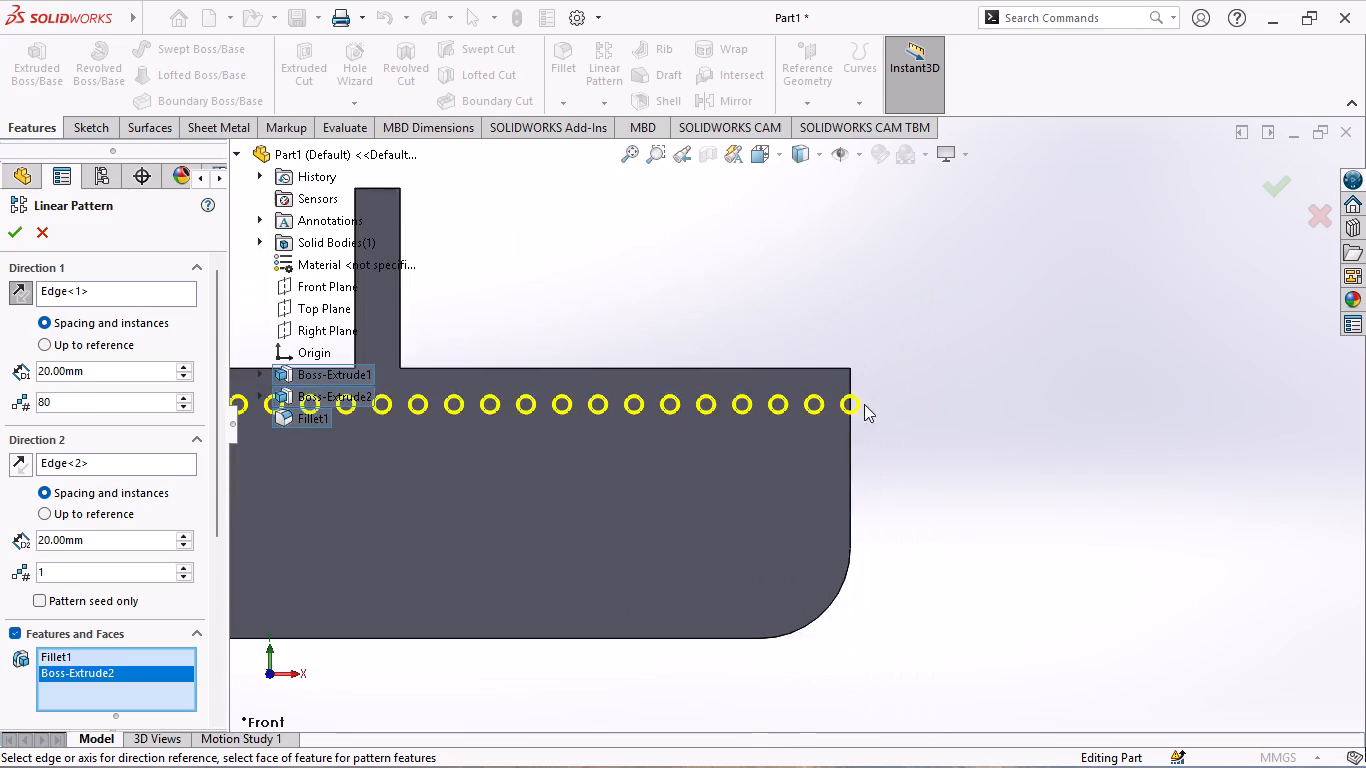
scroll(843, 417, "up", 1)
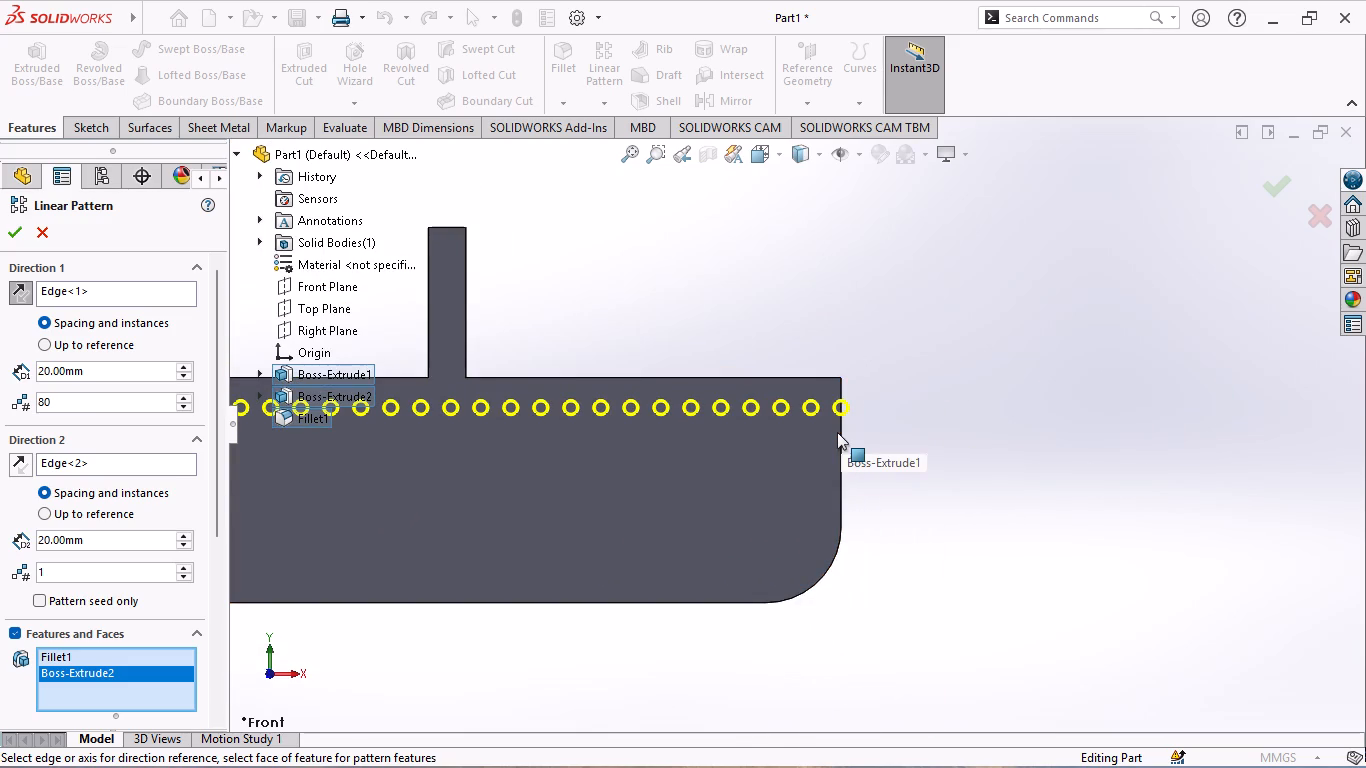
scroll(820, 416, "up", 8)
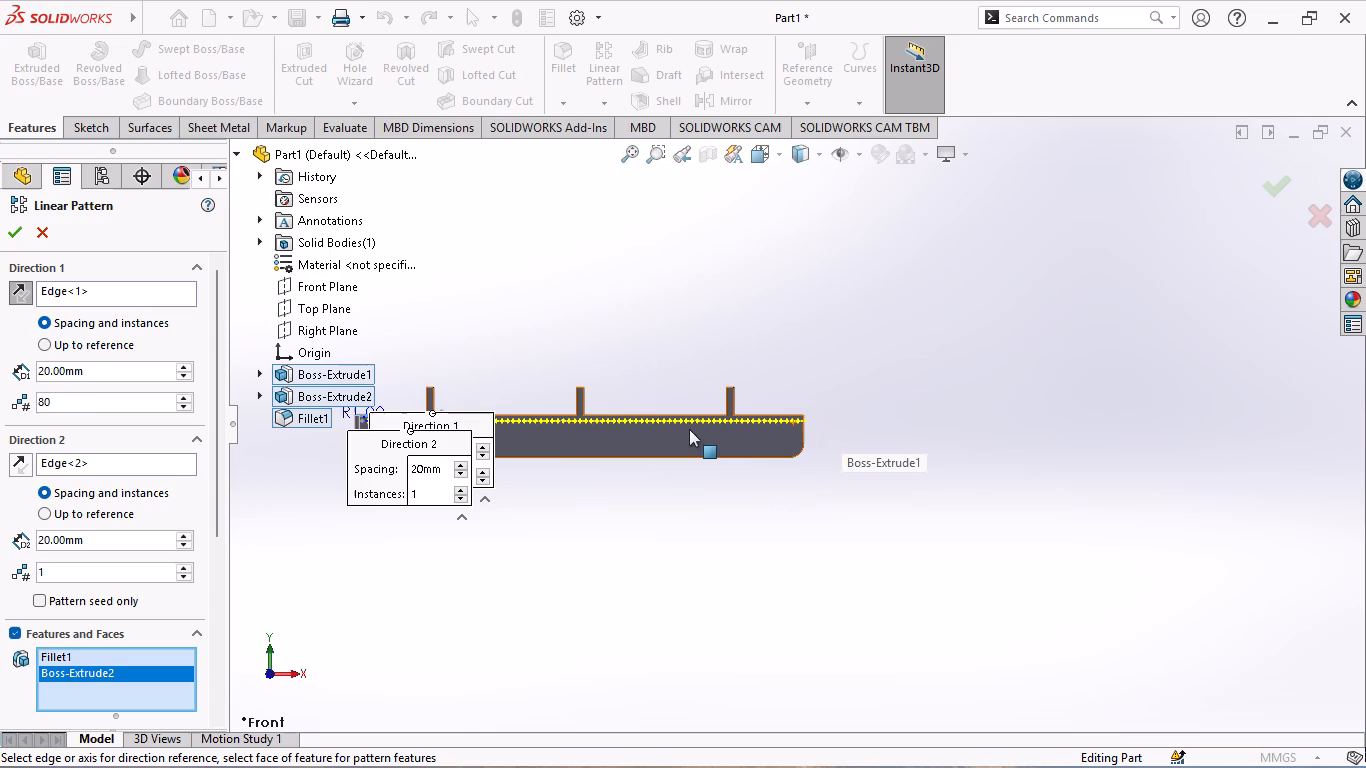
scroll(514, 424, "down", 7)
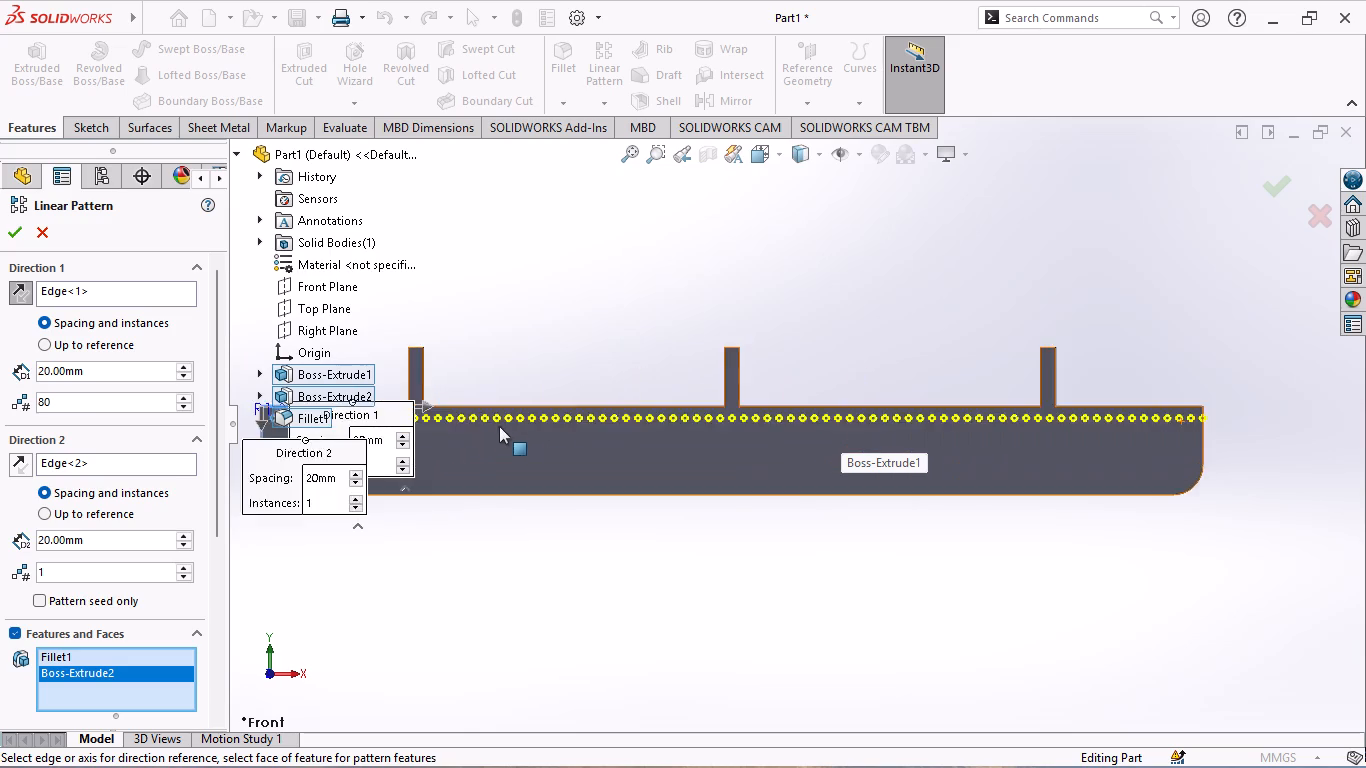
scroll(432, 413, "down", 6)
scroll(374, 447, "up", 1)
scroll(388, 514, "down", 5)
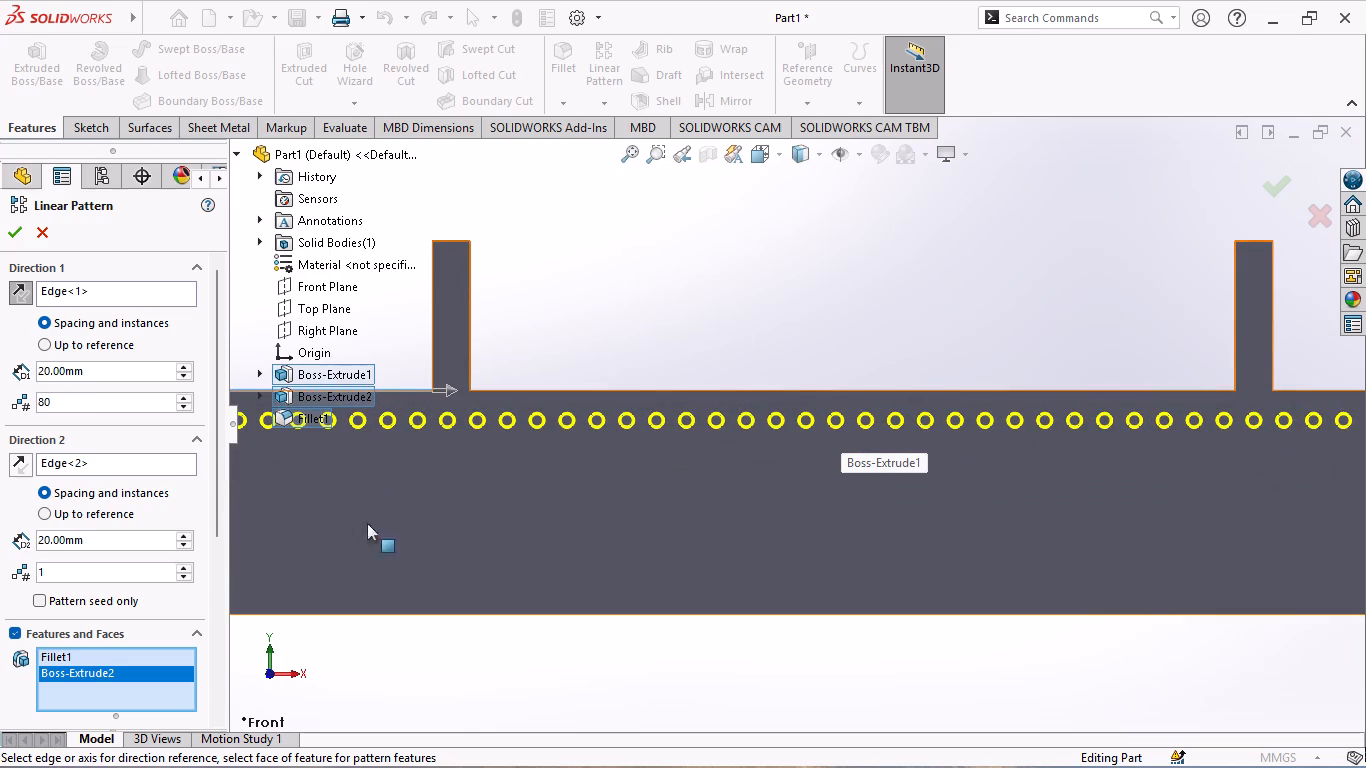
scroll(291, 509, "up", 14)
scroll(612, 426, "down", 1)
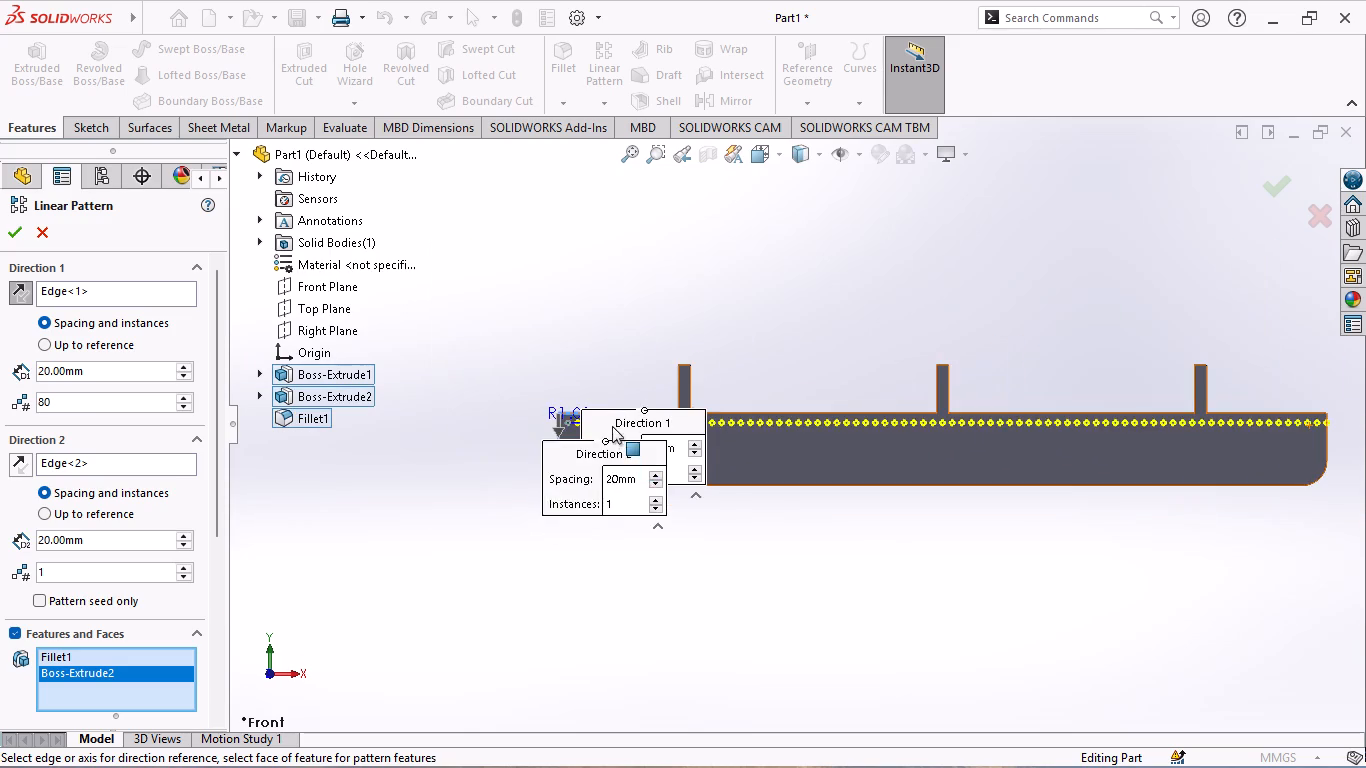
scroll(612, 426, "down", 8)
scroll(662, 330, "down", 2)
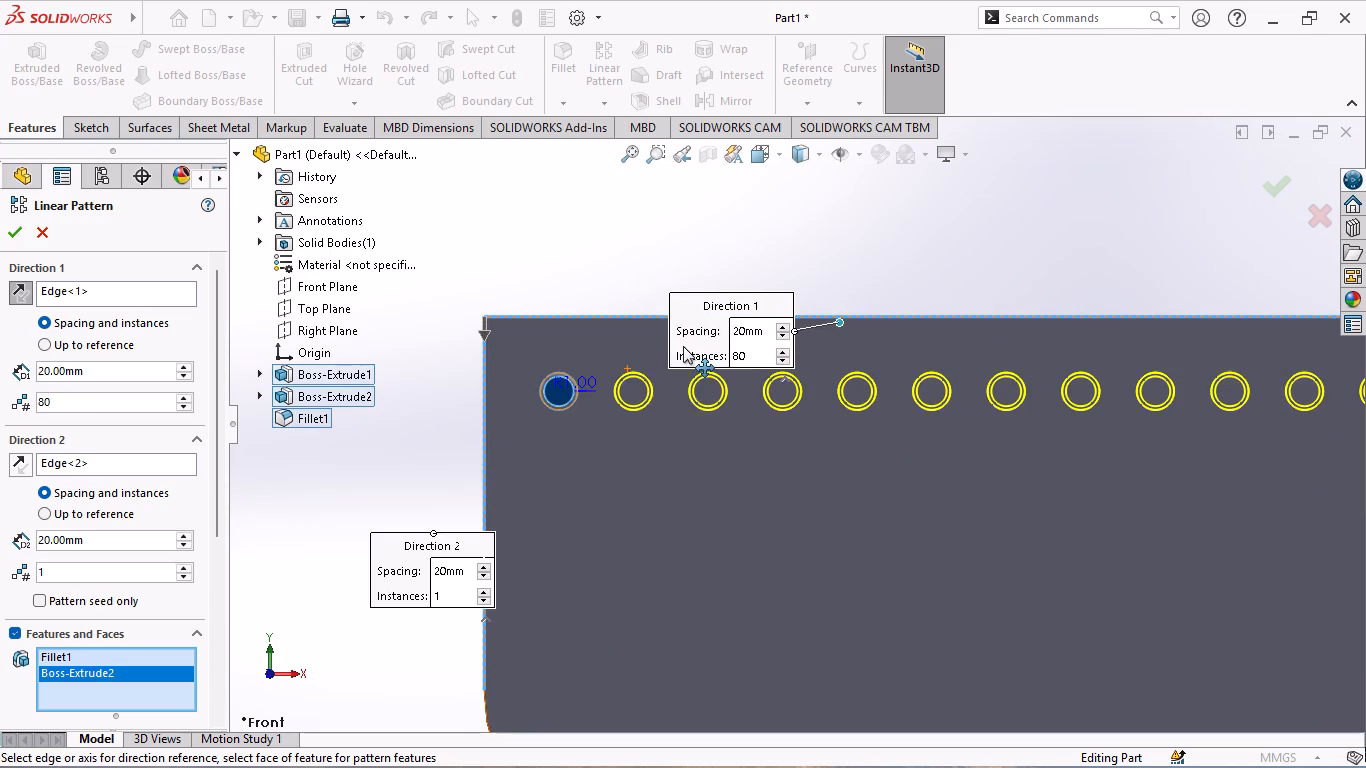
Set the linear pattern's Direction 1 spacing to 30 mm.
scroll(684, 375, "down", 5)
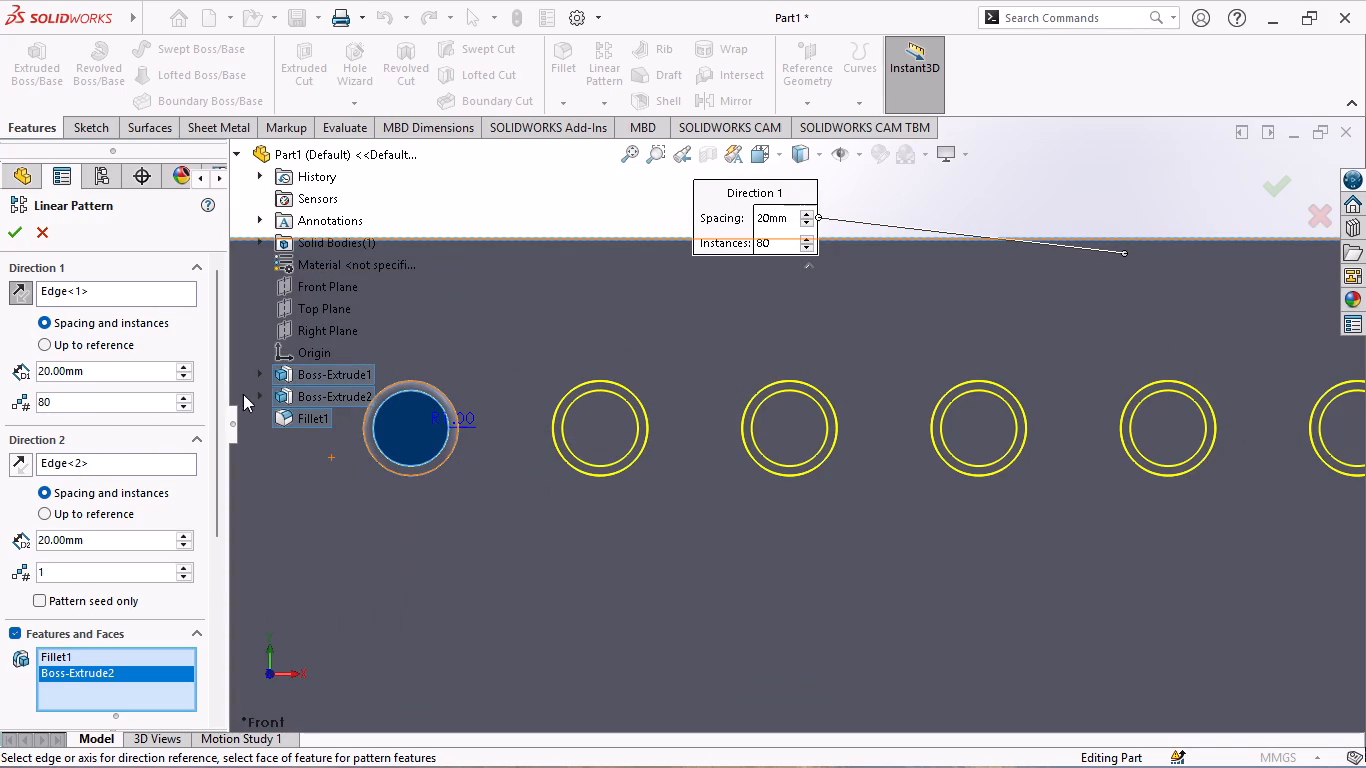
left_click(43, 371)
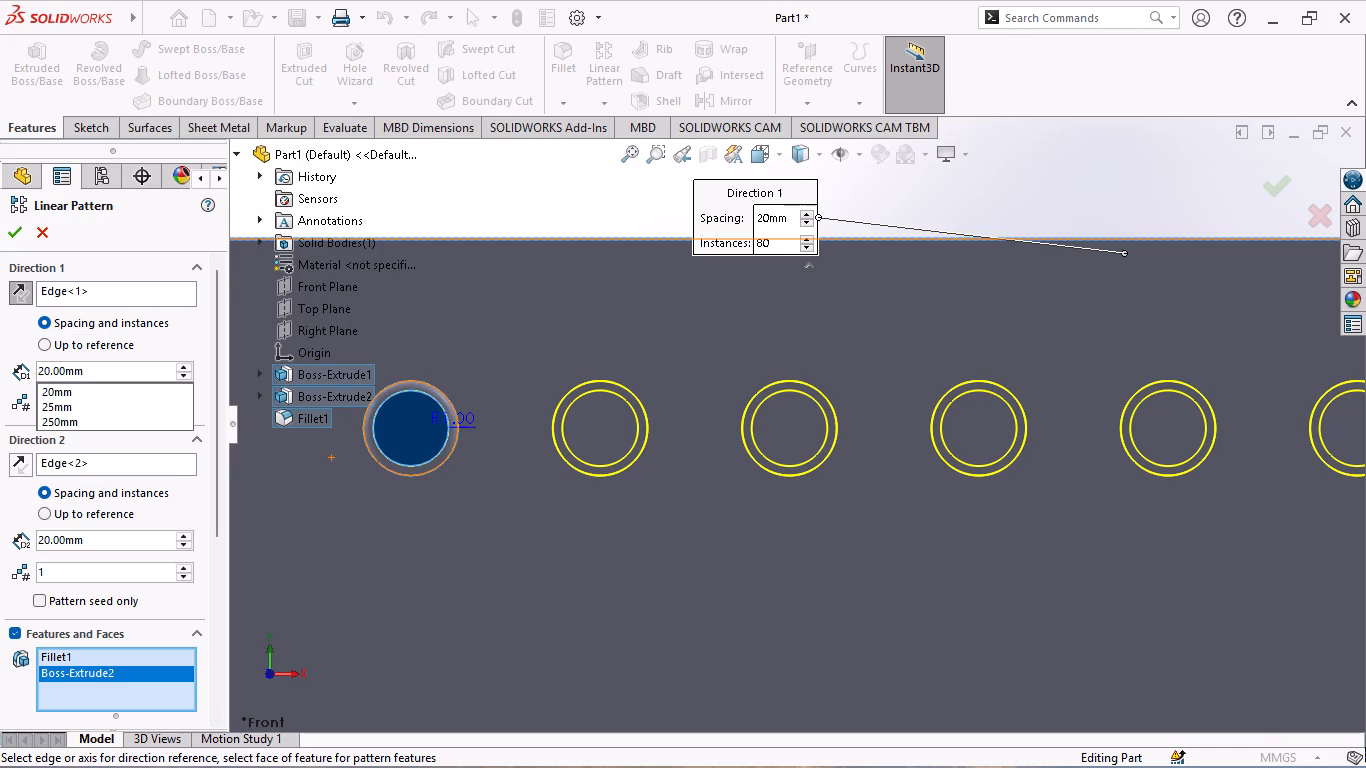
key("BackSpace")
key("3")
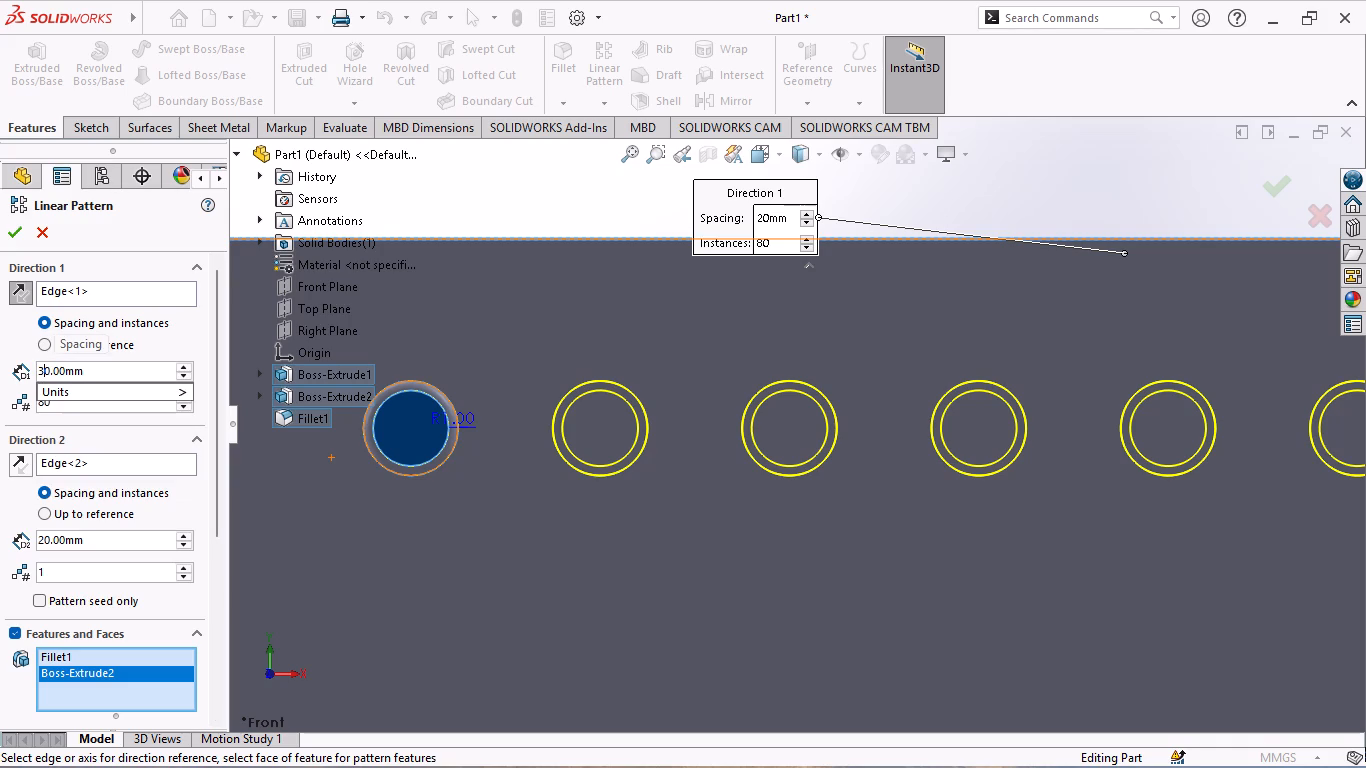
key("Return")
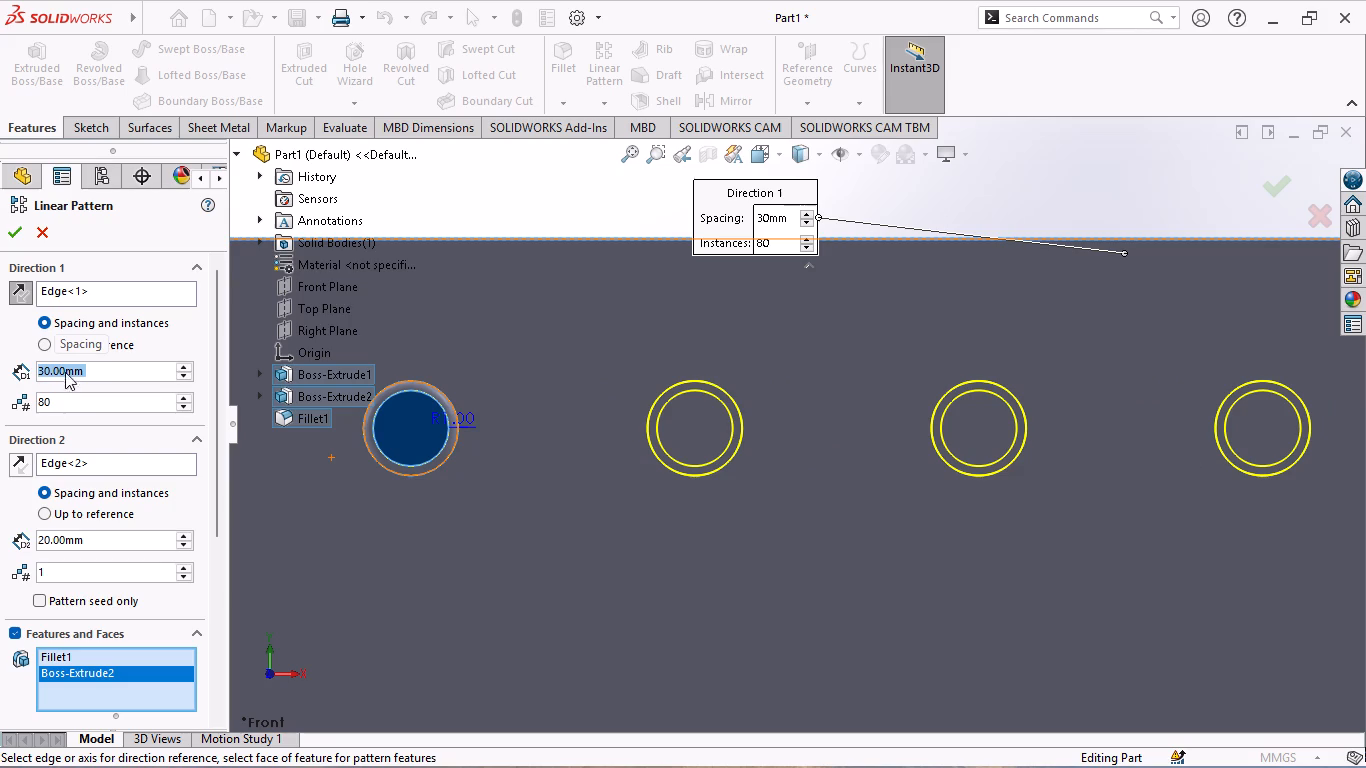
Examine the previewed boss row at both ends of the front face and around the tabs.
scroll(533, 449, "up", 14)
scroll(1152, 516, "up", 3)
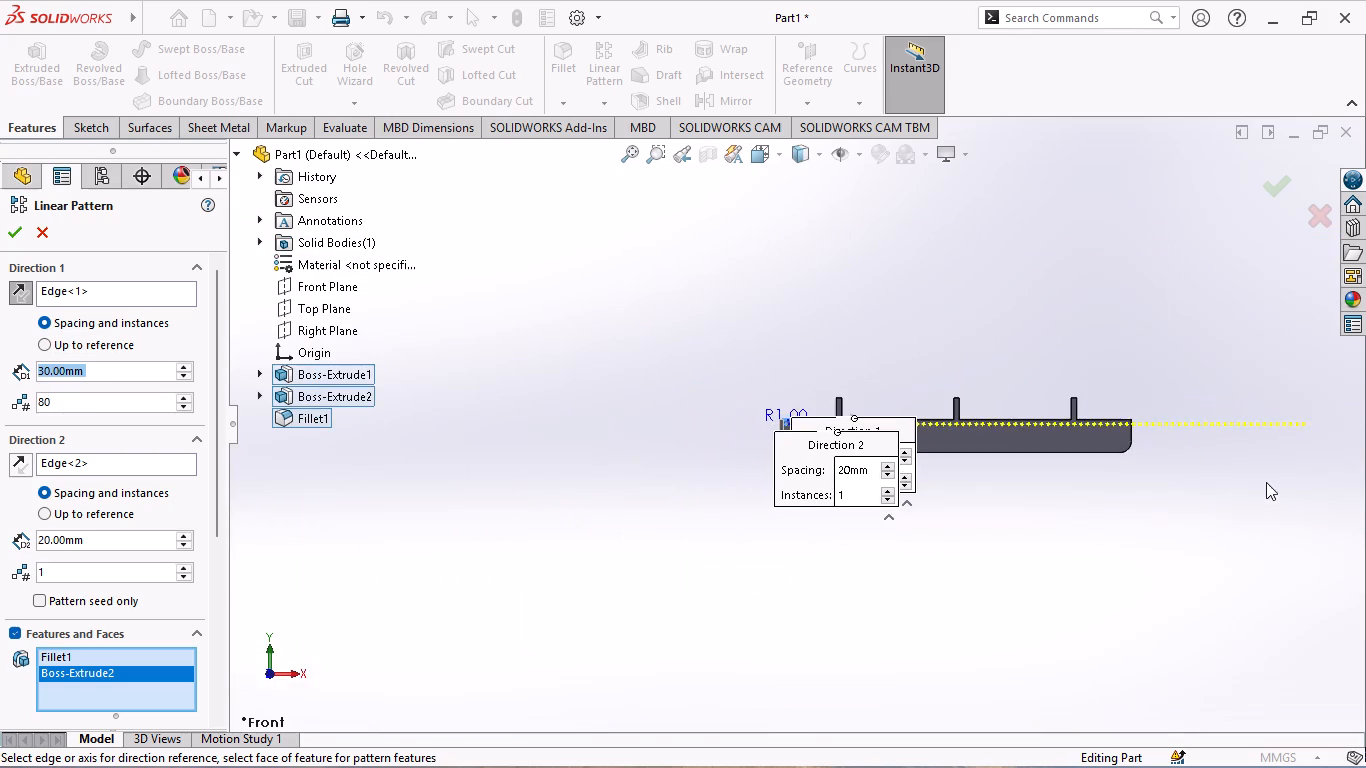
scroll(1166, 385, "down", 3)
scroll(950, 453, "down", 3)
scroll(1083, 465, "down", 3)
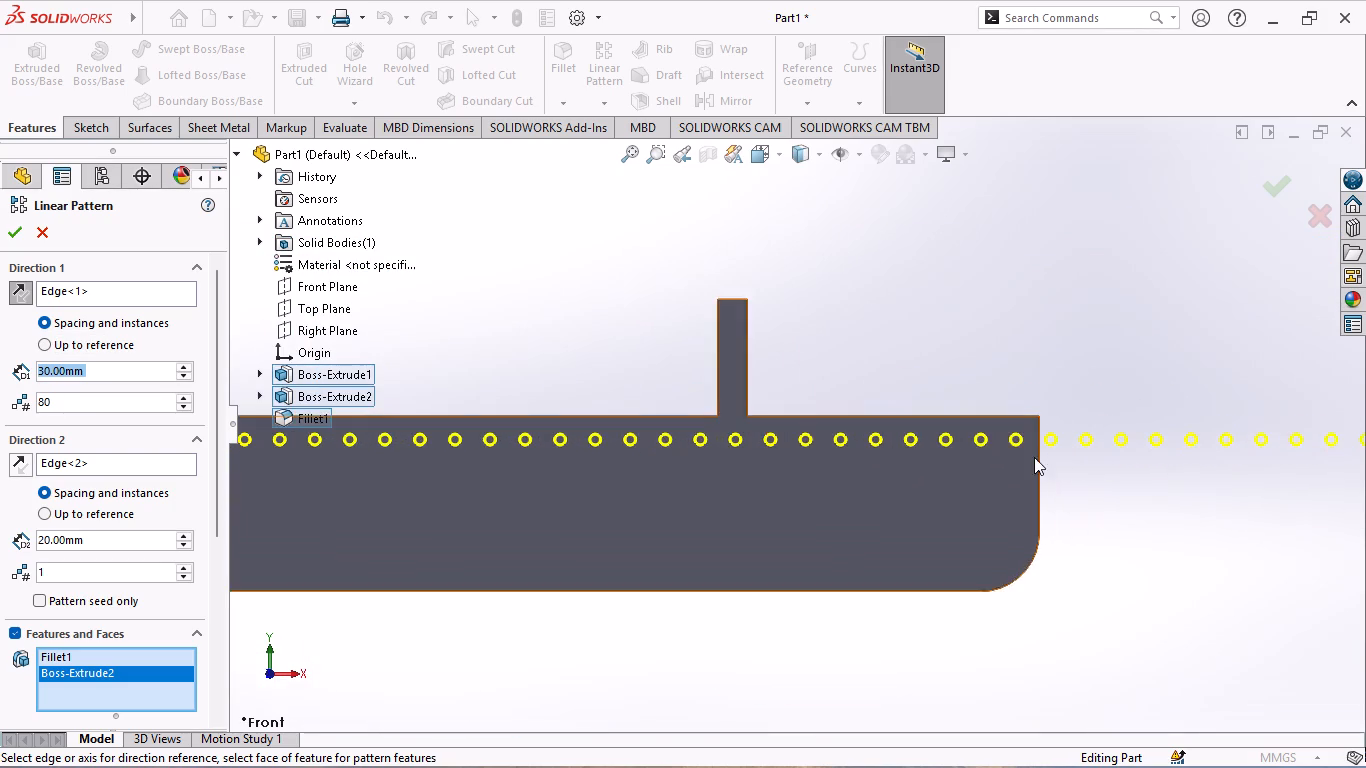
scroll(1033, 457, "down", 2)
scroll(1028, 458, "up", 4)
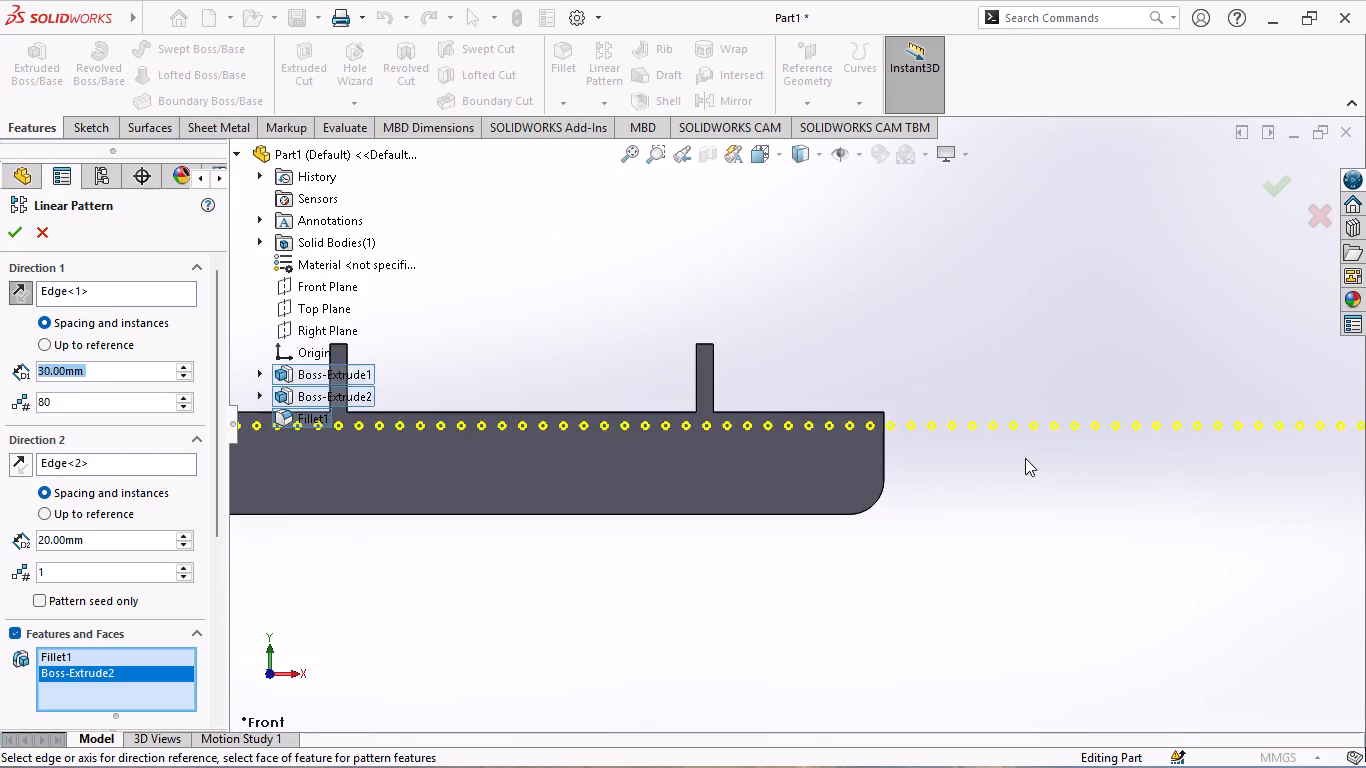
scroll(1025, 458, "up", 5)
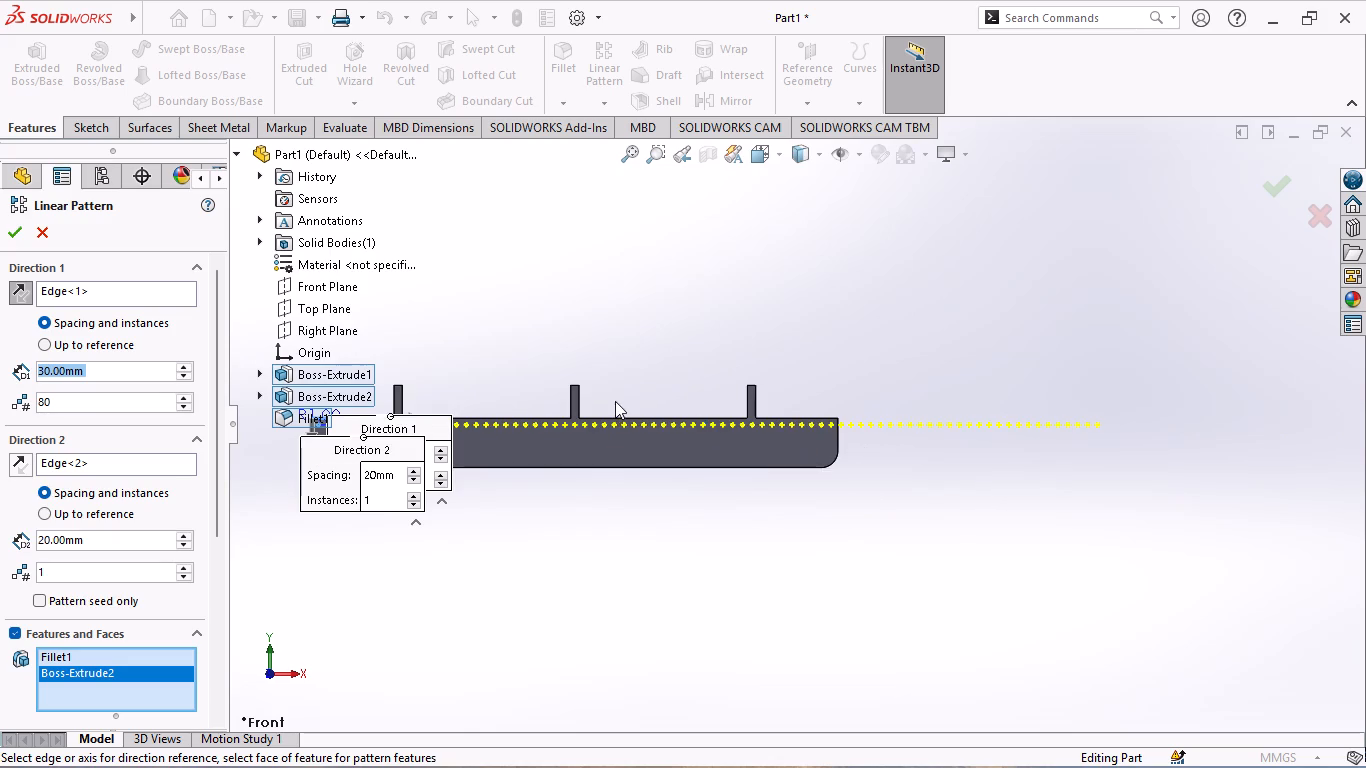
scroll(615, 401, "up", 2)
scroll(596, 412, "down", 13)
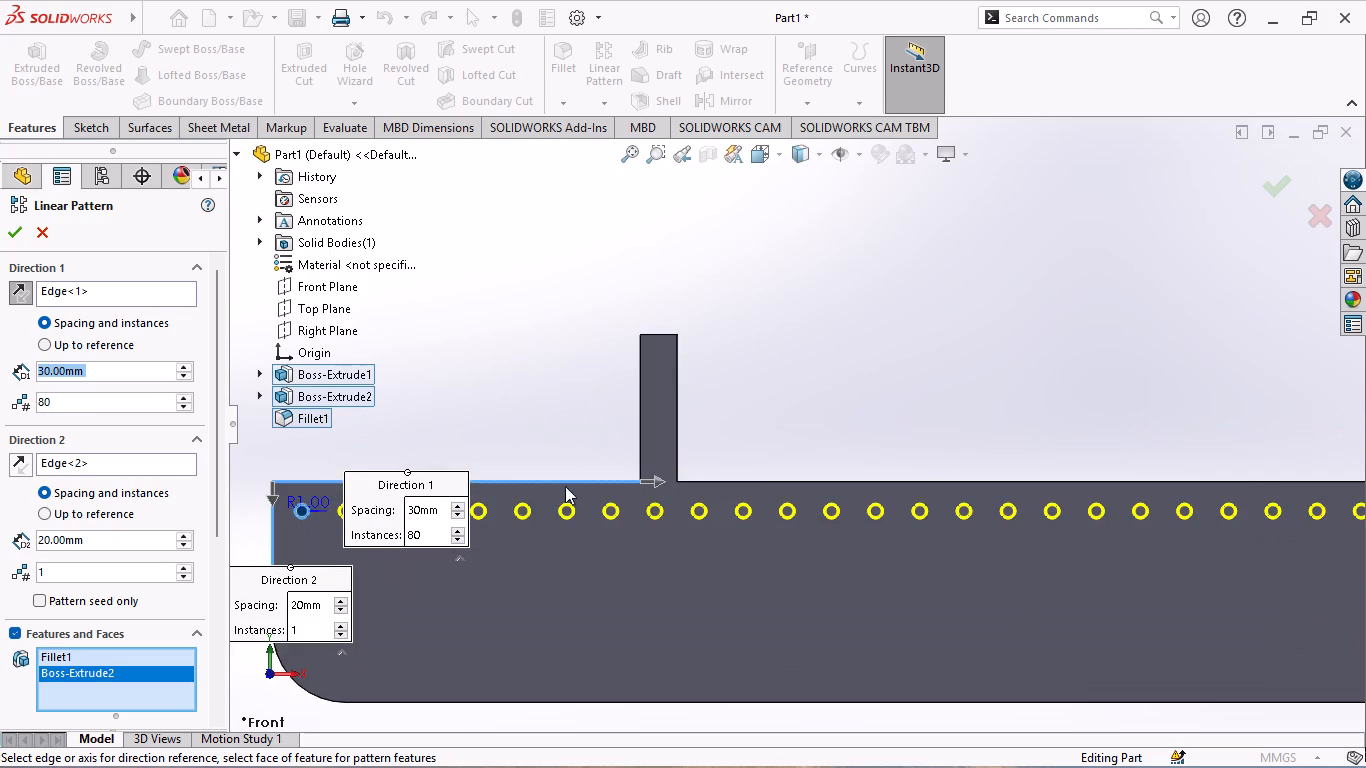
scroll(568, 538, "down", 2)
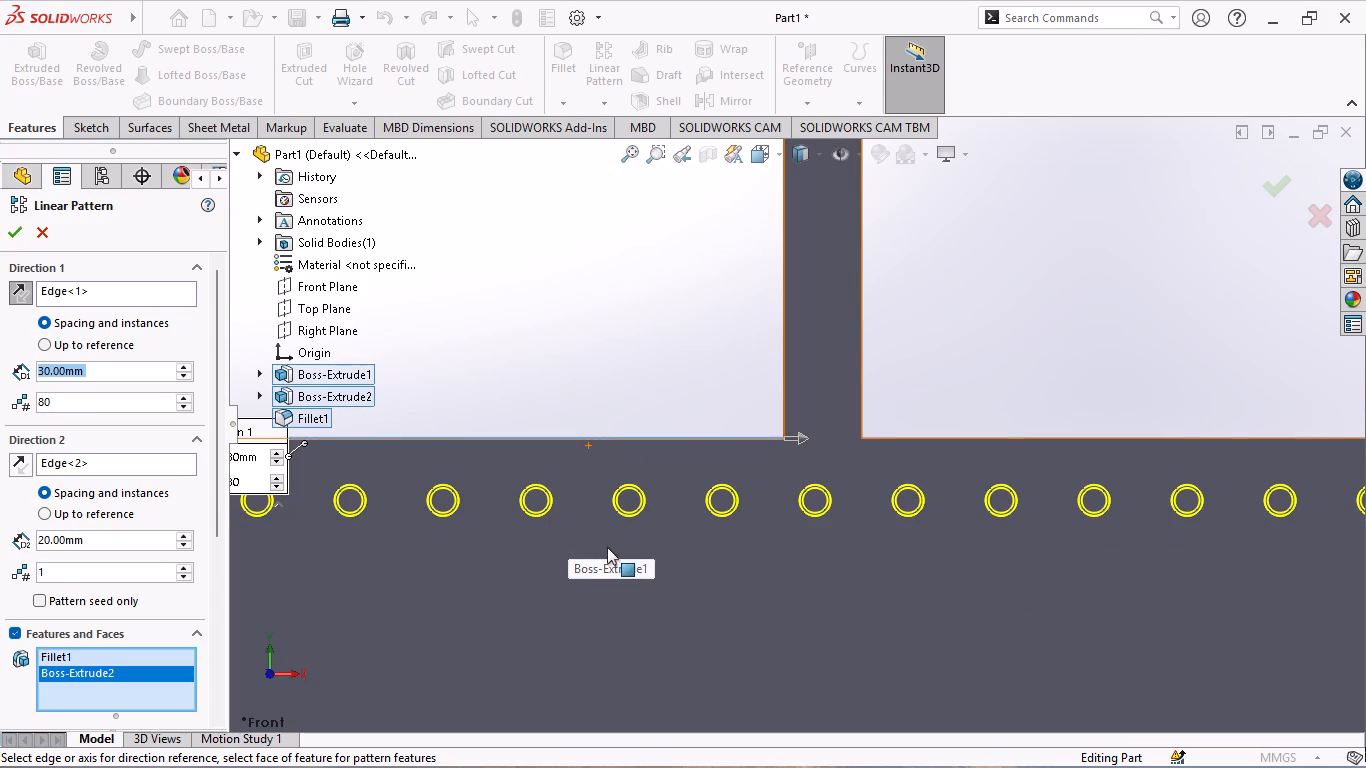
scroll(610, 541, "up", 4)
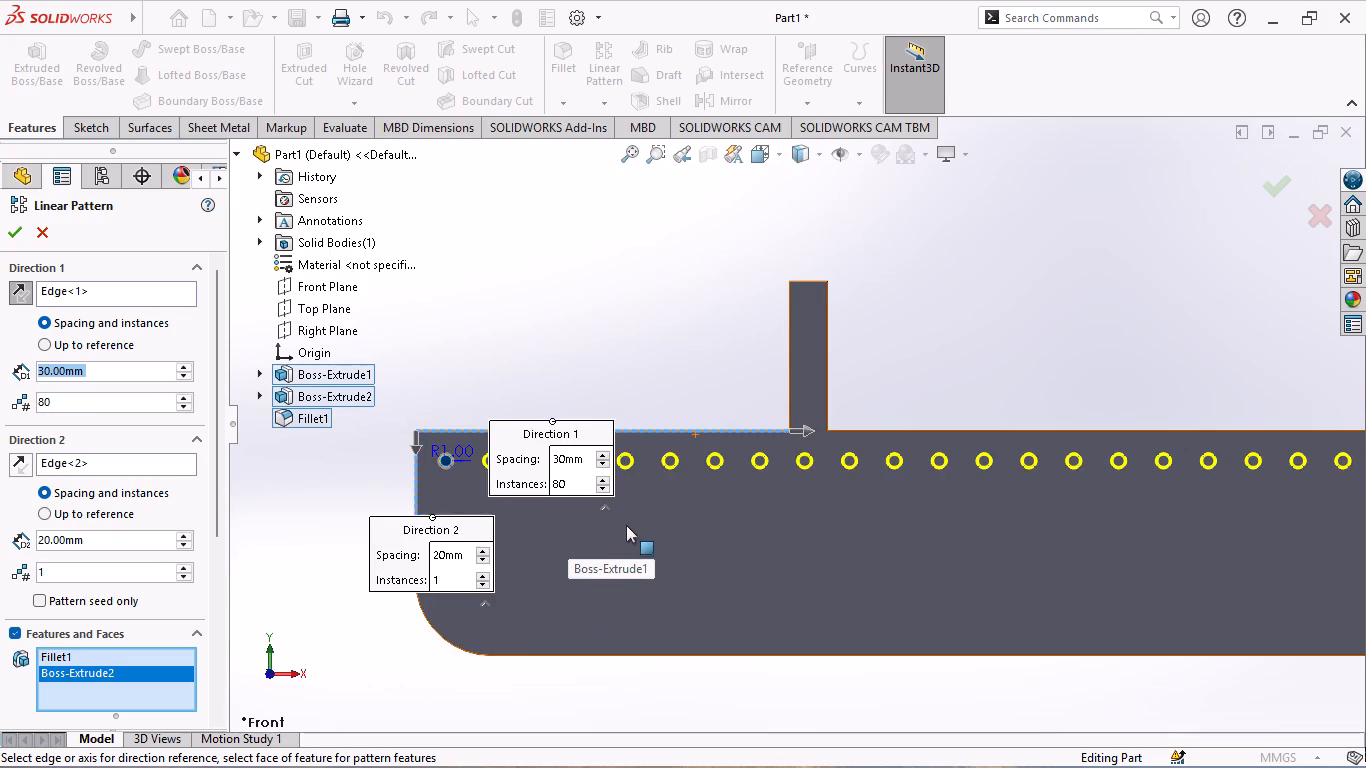
scroll(626, 525, "up", 1)
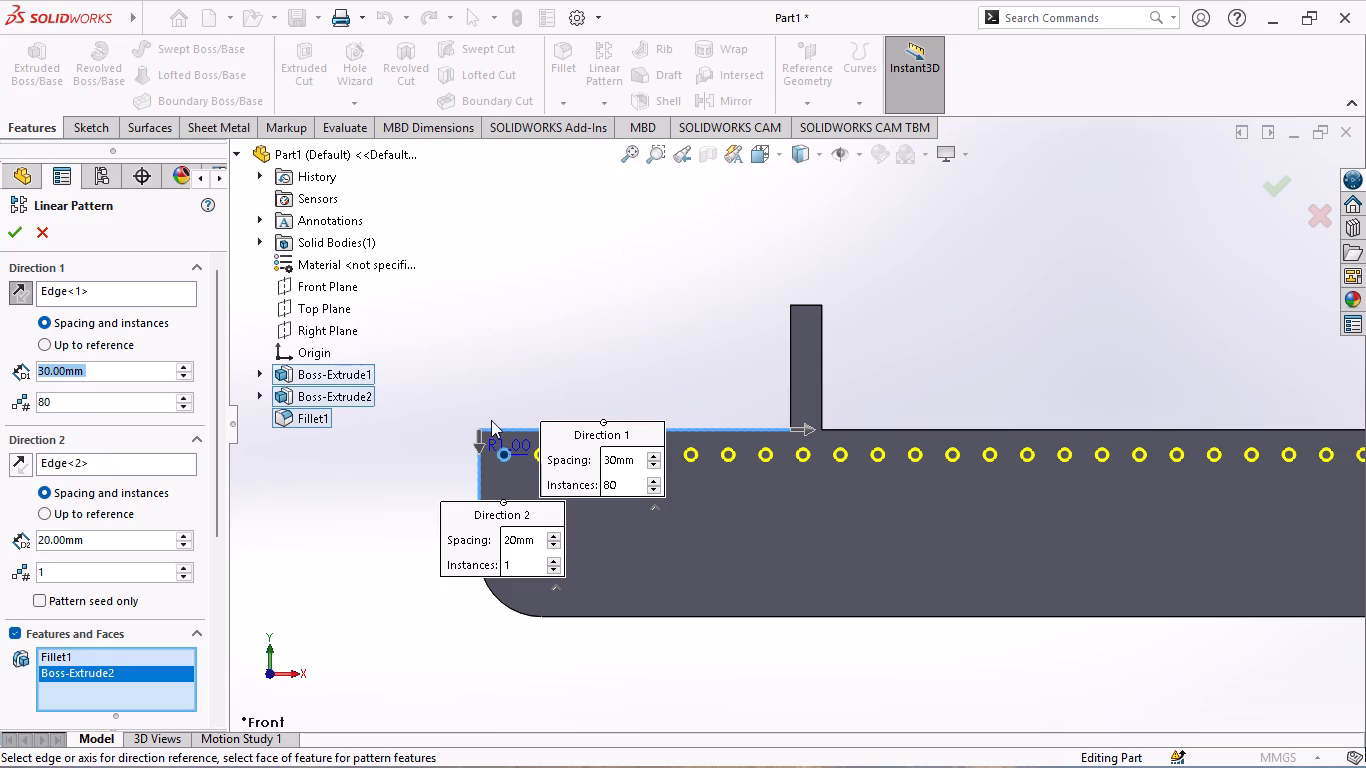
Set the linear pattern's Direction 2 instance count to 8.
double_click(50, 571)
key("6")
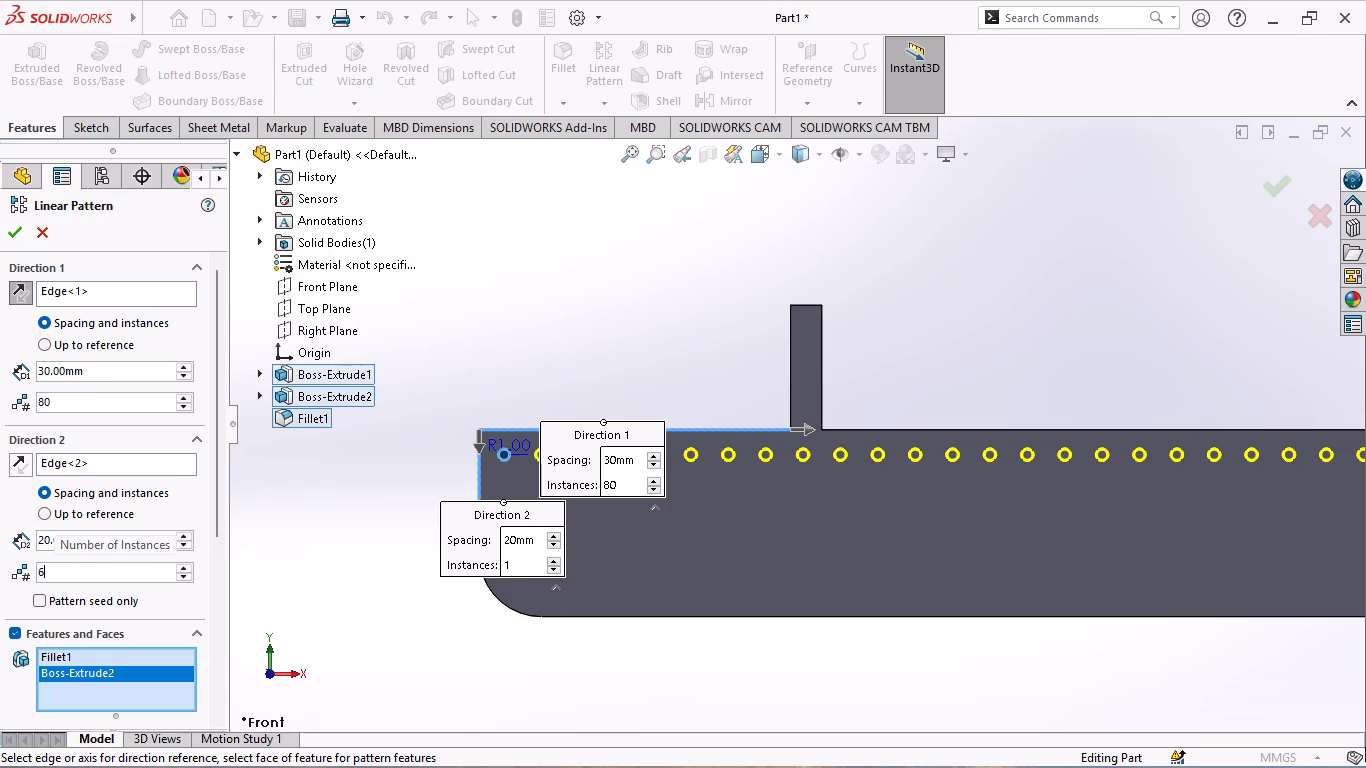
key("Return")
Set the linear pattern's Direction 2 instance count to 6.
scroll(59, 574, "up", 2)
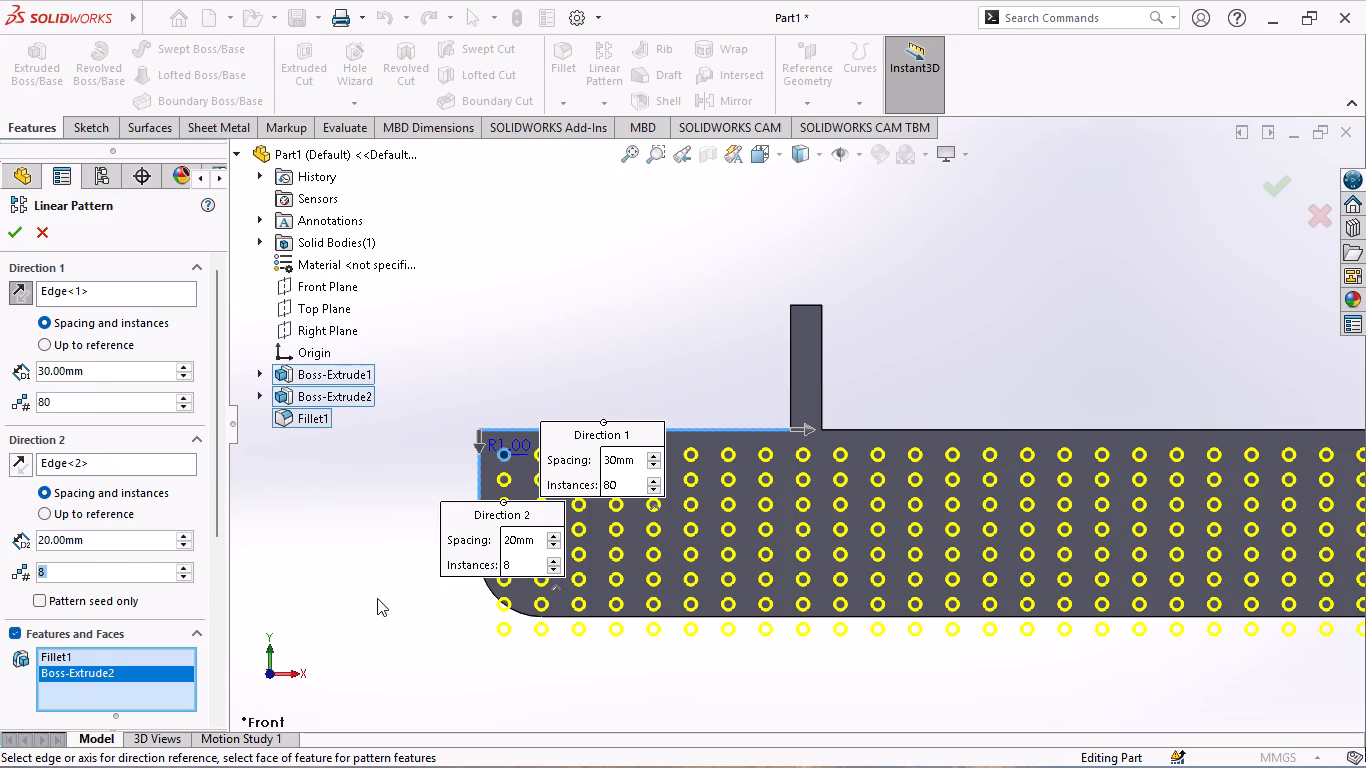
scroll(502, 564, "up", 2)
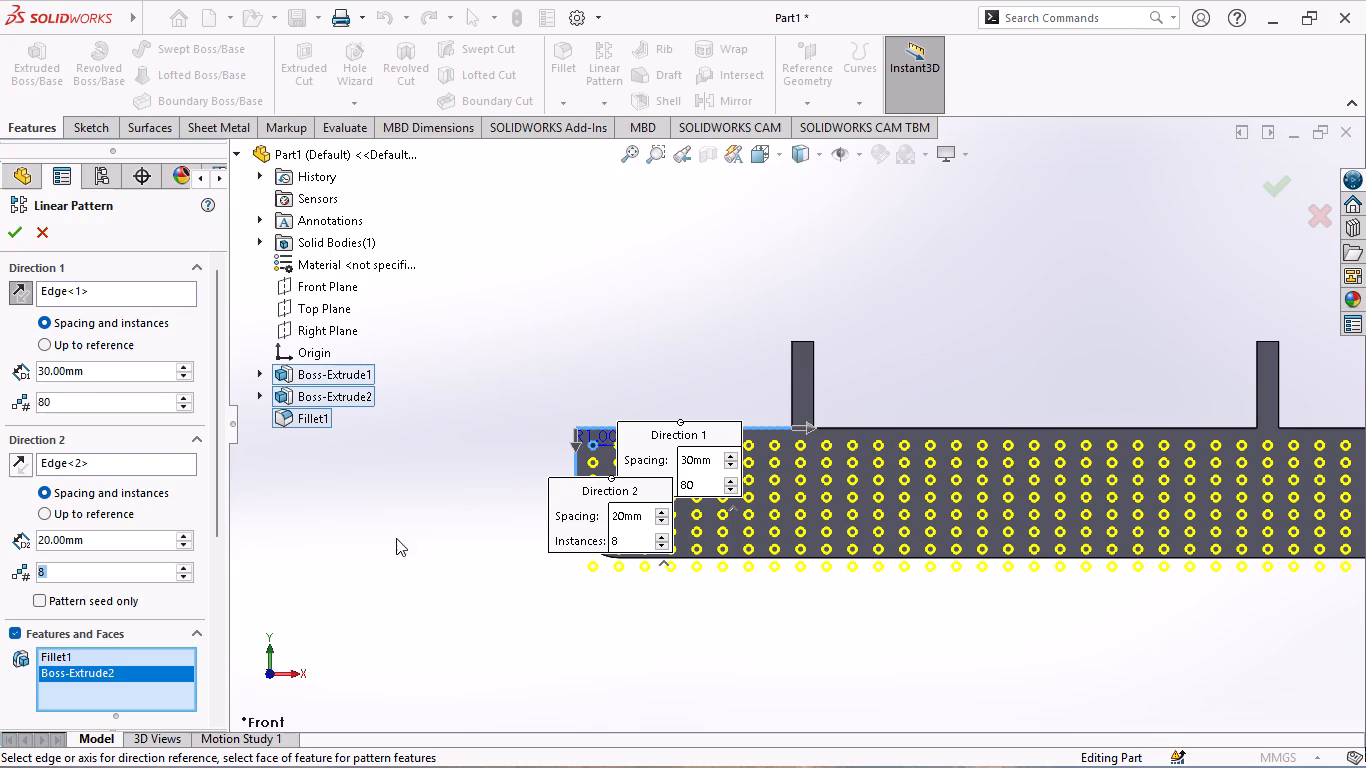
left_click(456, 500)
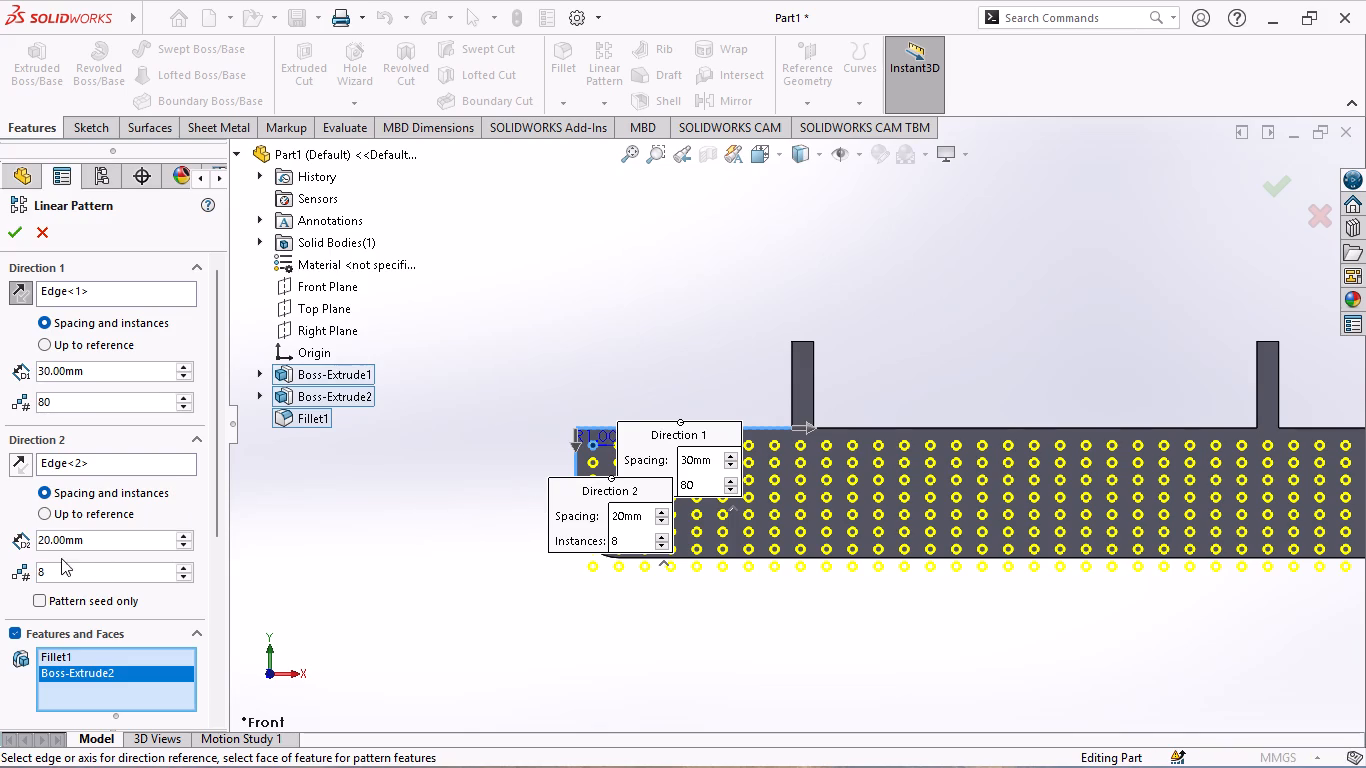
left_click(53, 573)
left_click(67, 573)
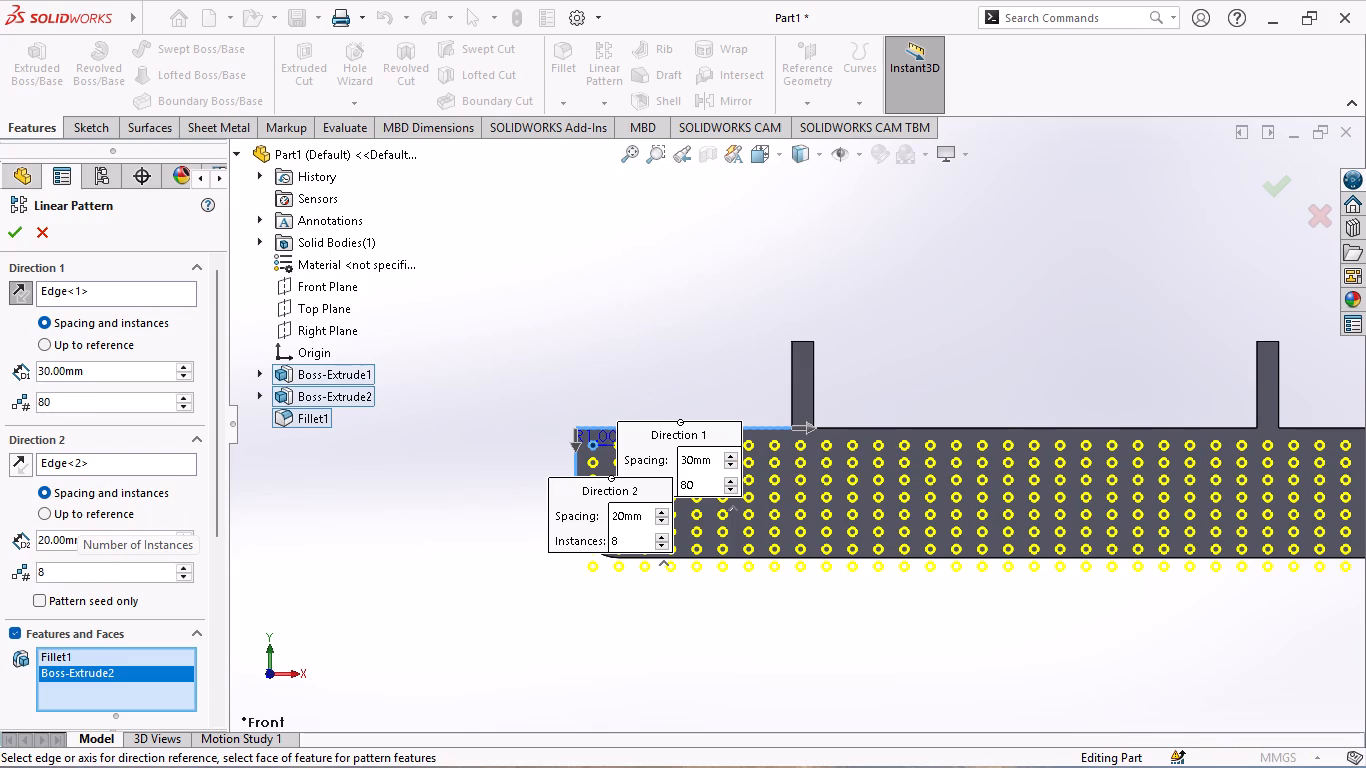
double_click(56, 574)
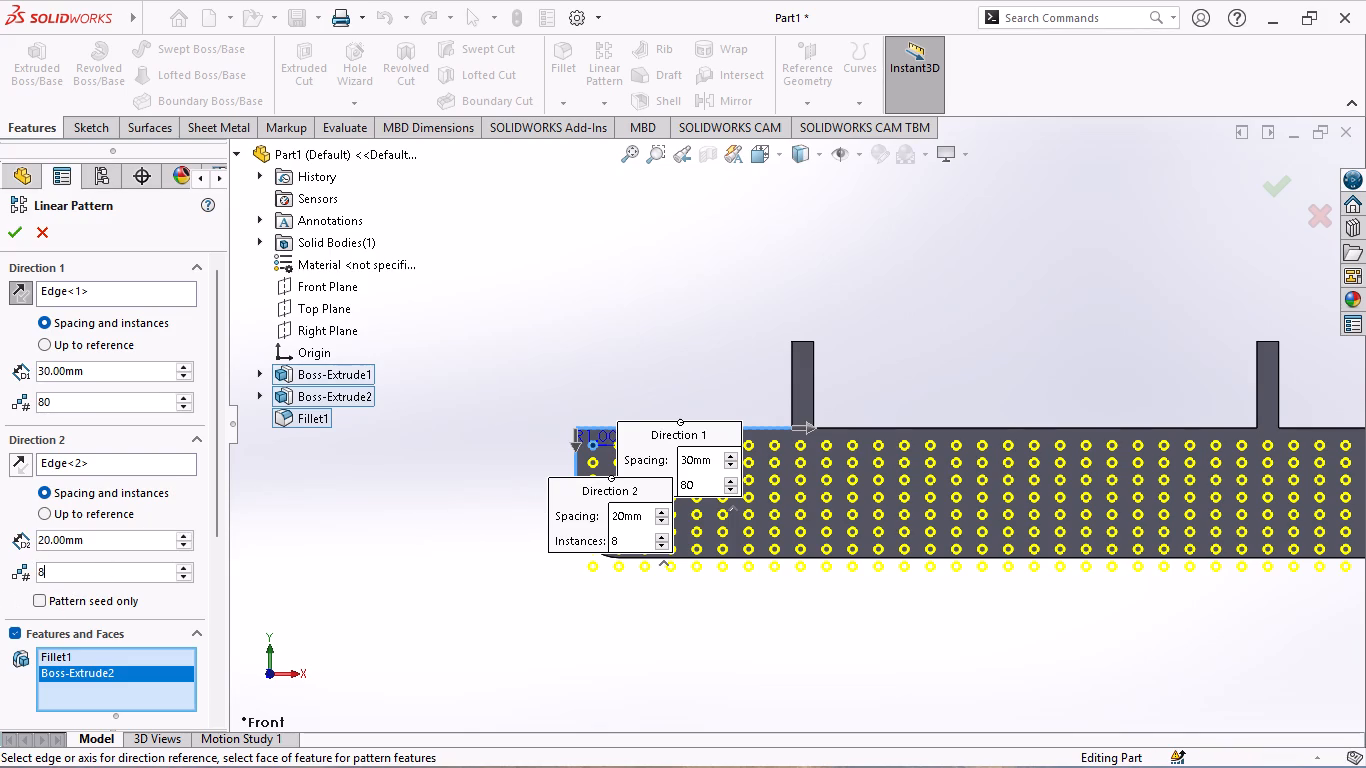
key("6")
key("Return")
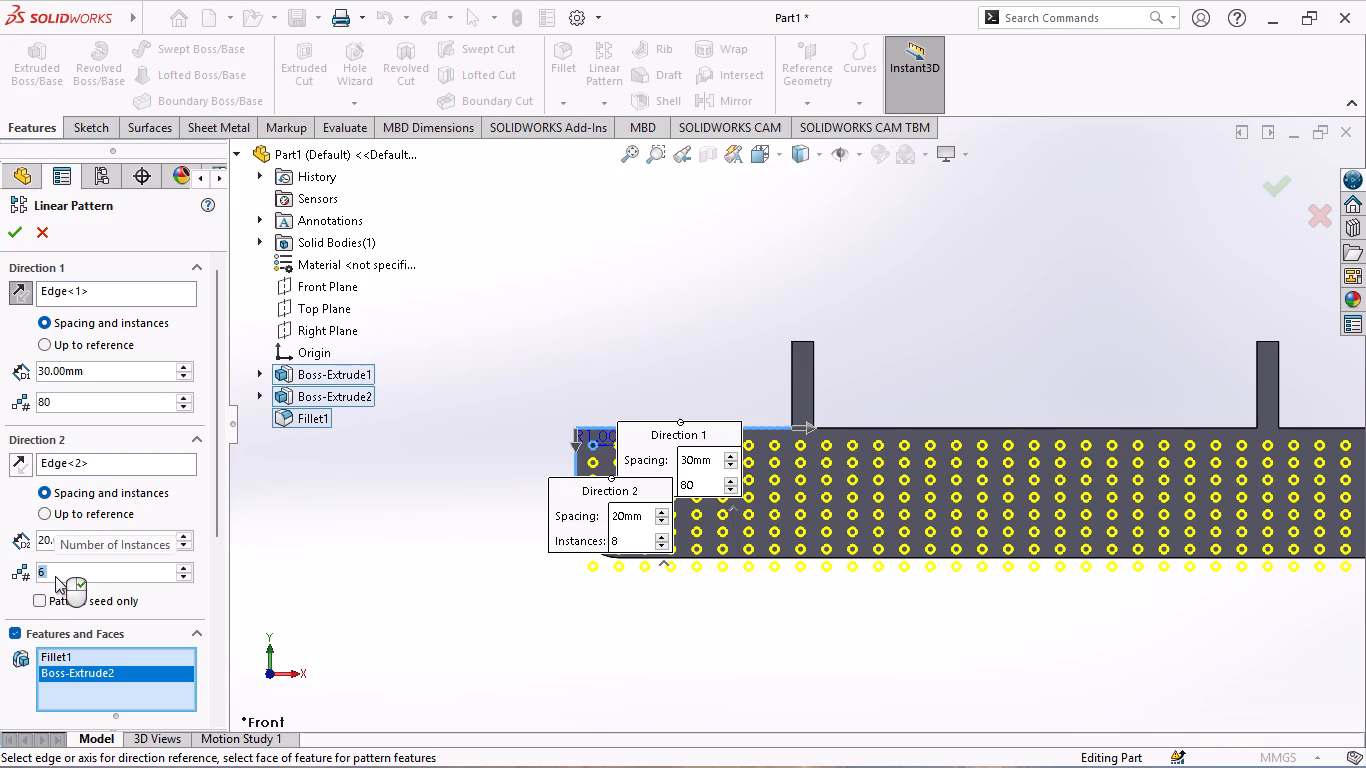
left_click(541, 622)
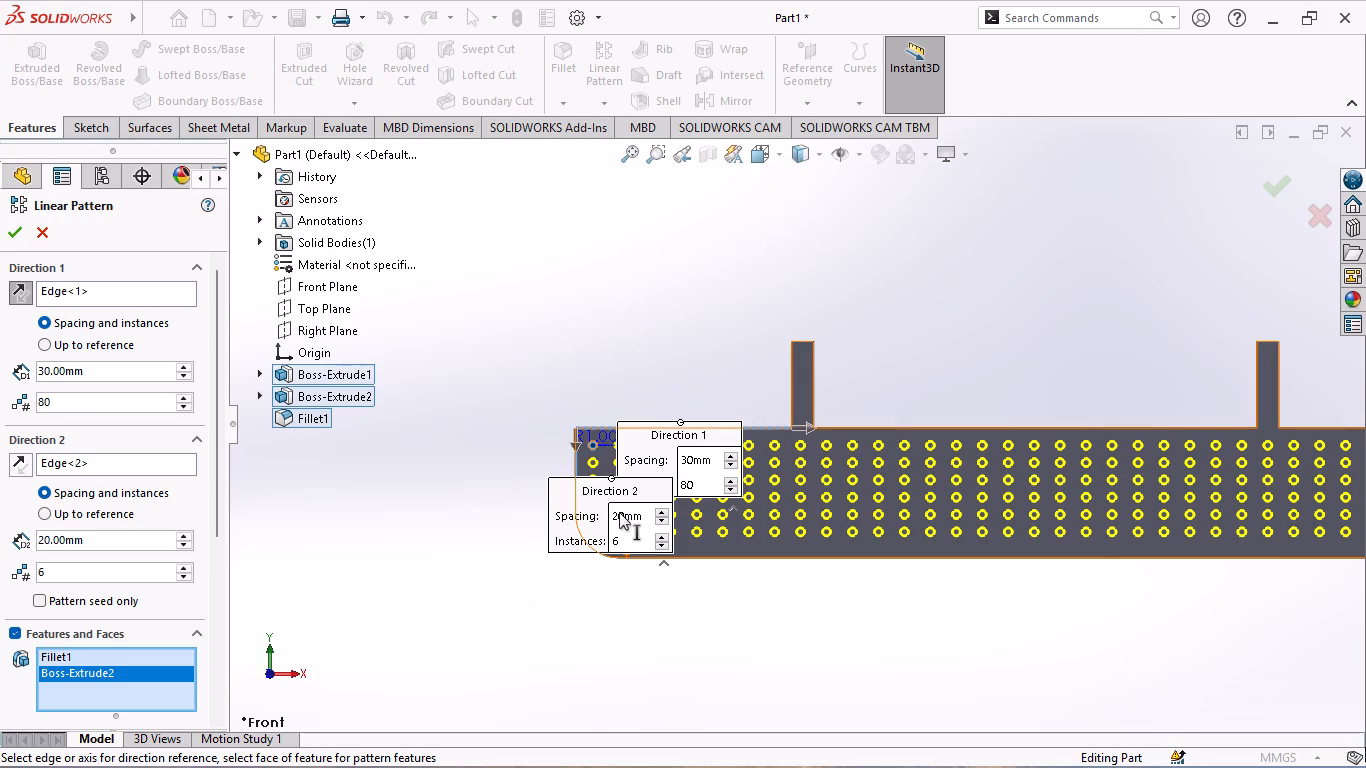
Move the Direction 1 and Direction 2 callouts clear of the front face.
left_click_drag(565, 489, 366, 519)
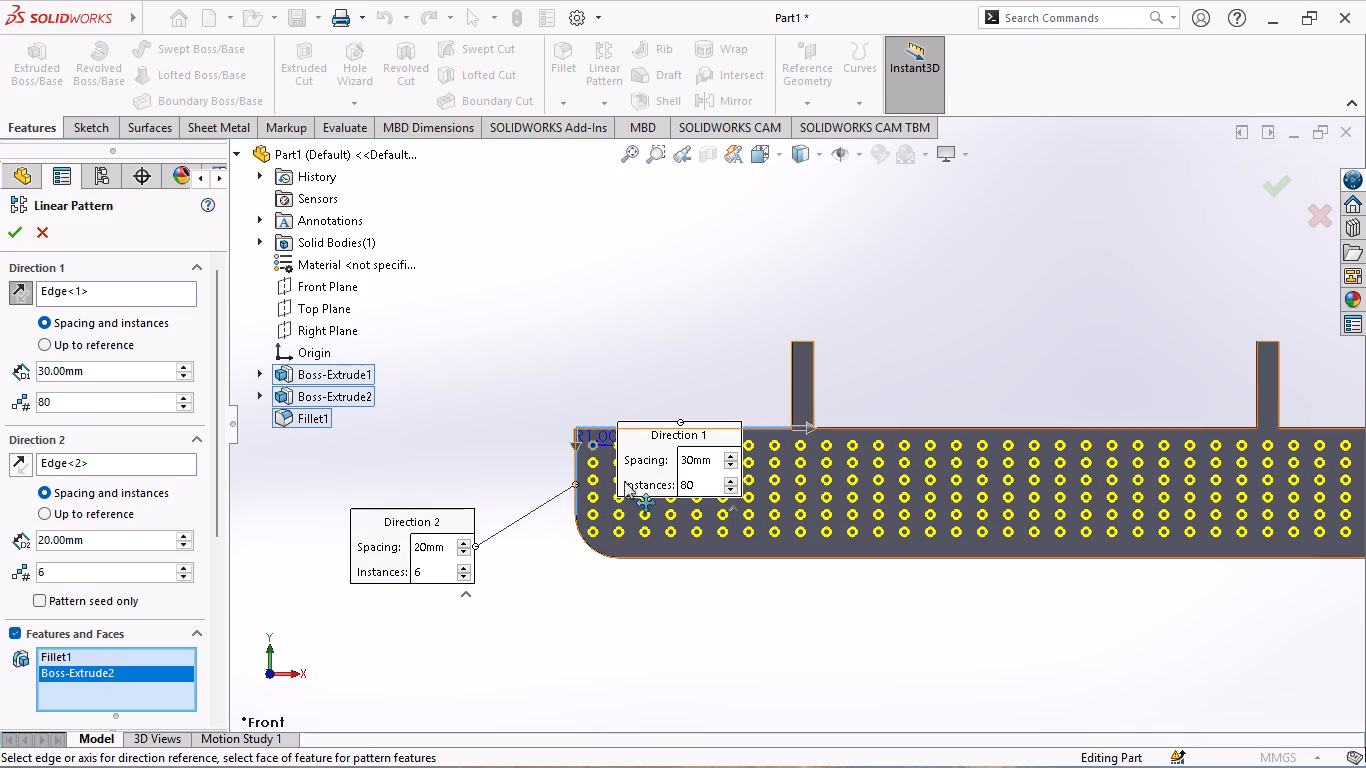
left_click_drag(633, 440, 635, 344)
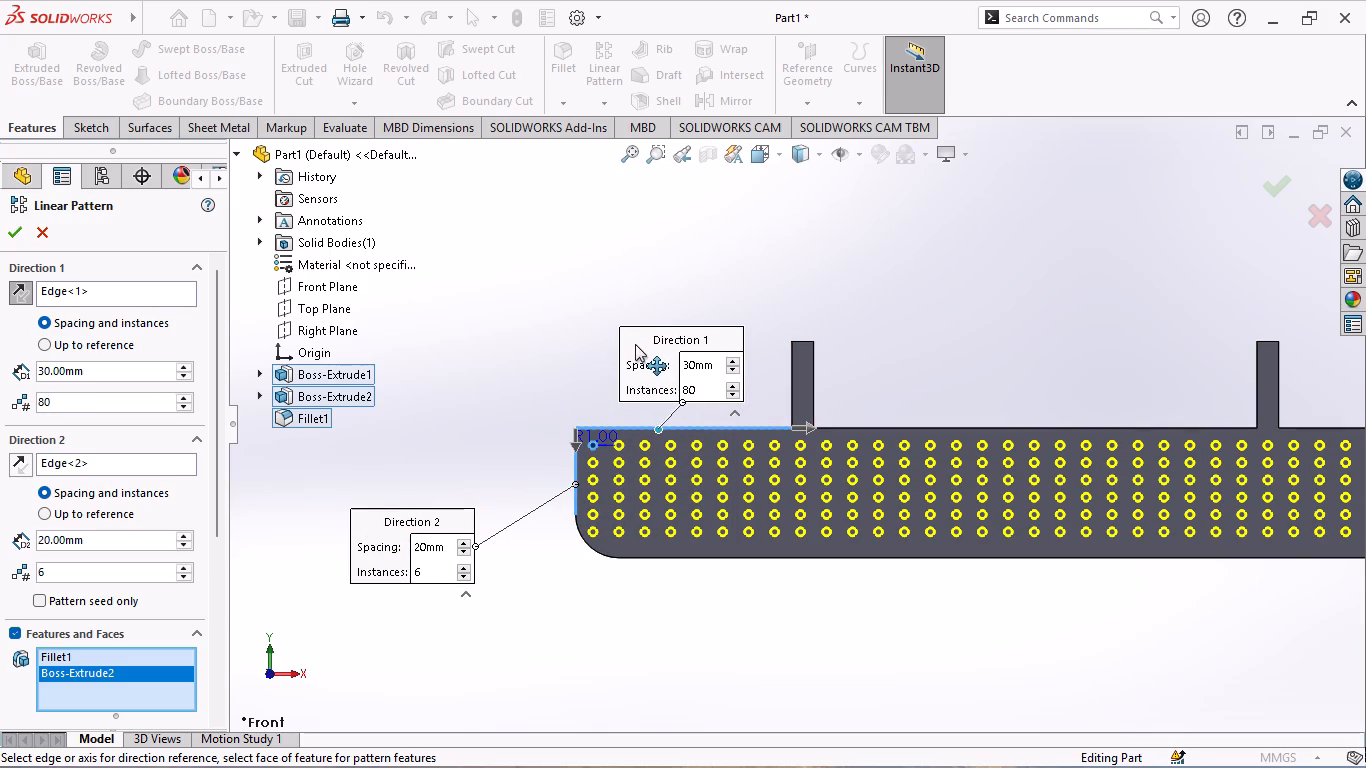
Examine the previewed boss grid across the front face and beyond its far end.
scroll(803, 515, "up", 2)
scroll(1077, 536, "up", 3)
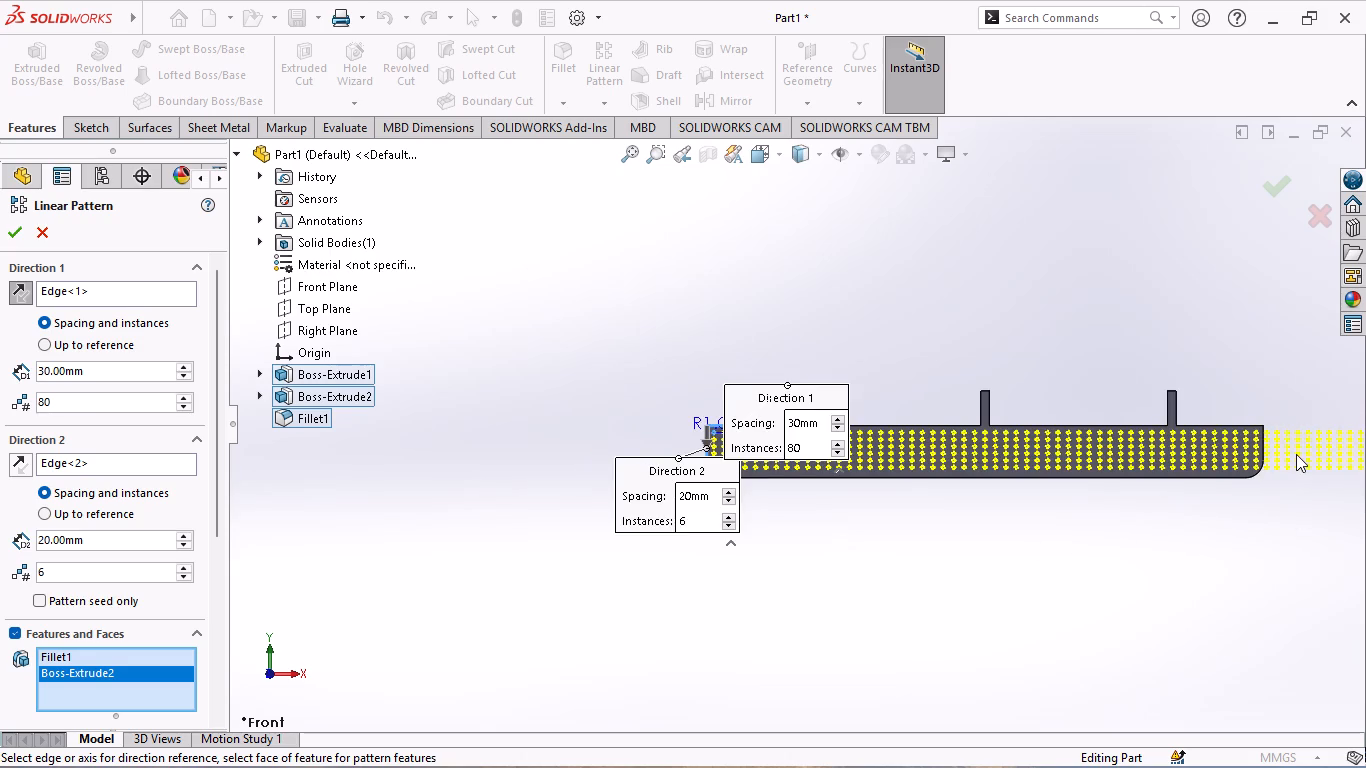
scroll(1296, 454, "down", 3)
scroll(1166, 458, "down", 6)
scroll(1092, 469, "up", 6)
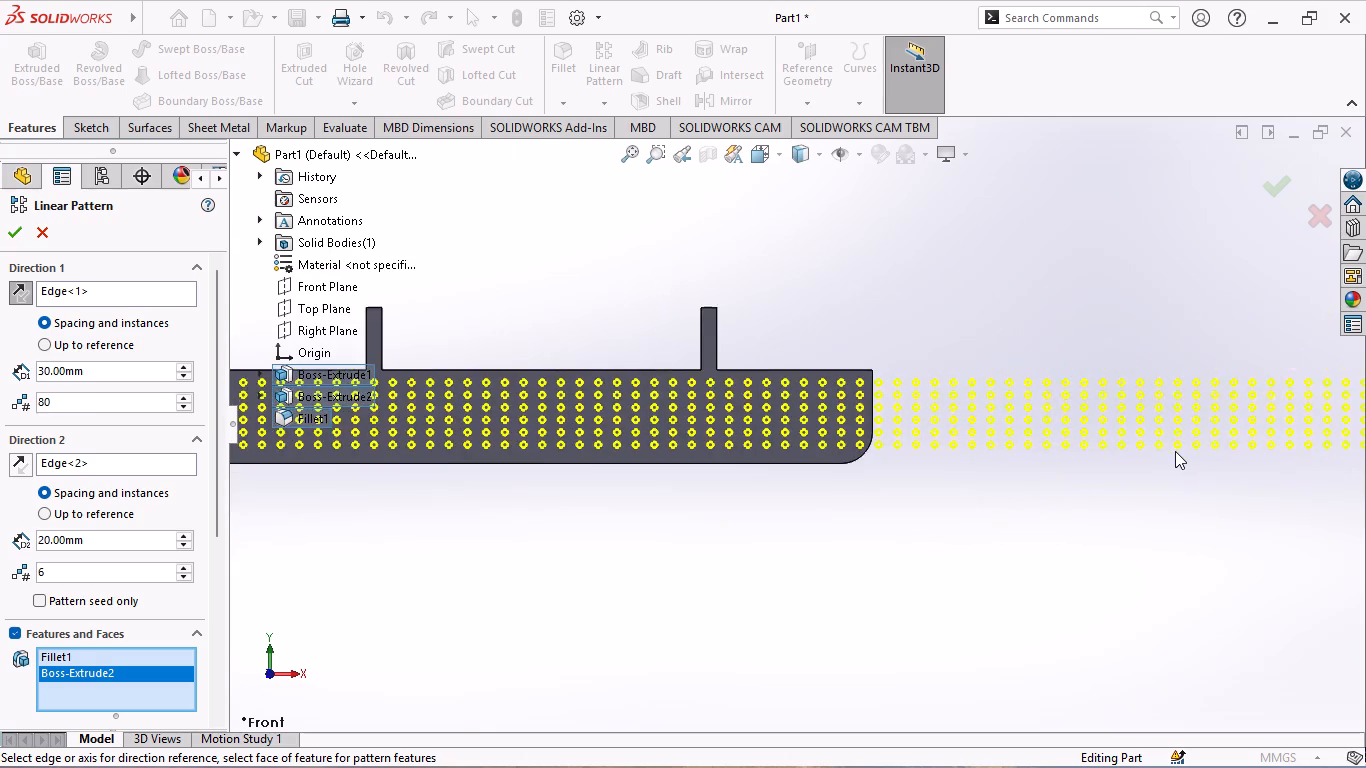
scroll(1175, 451, "up", 3)
scroll(609, 430, "down", 4)
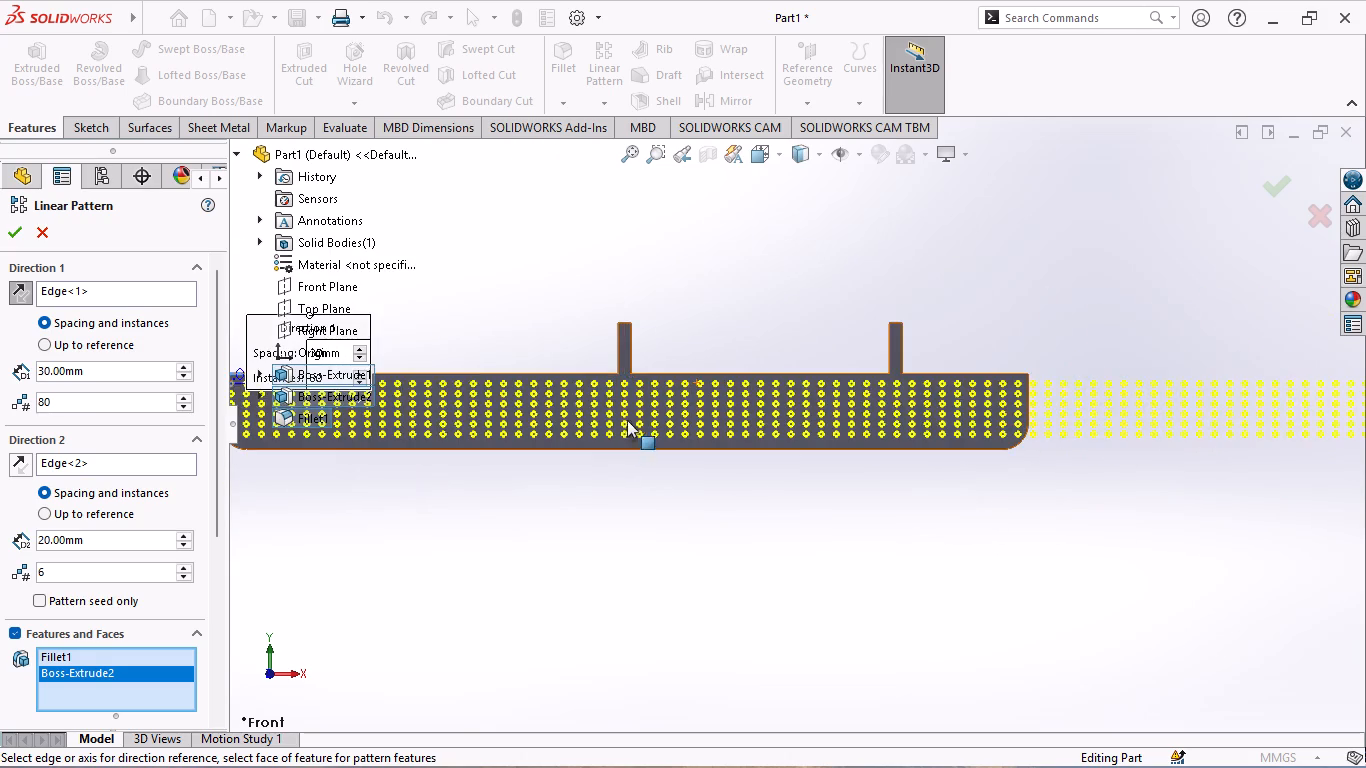
scroll(627, 420, "down", 6)
scroll(616, 413, "up", 3)
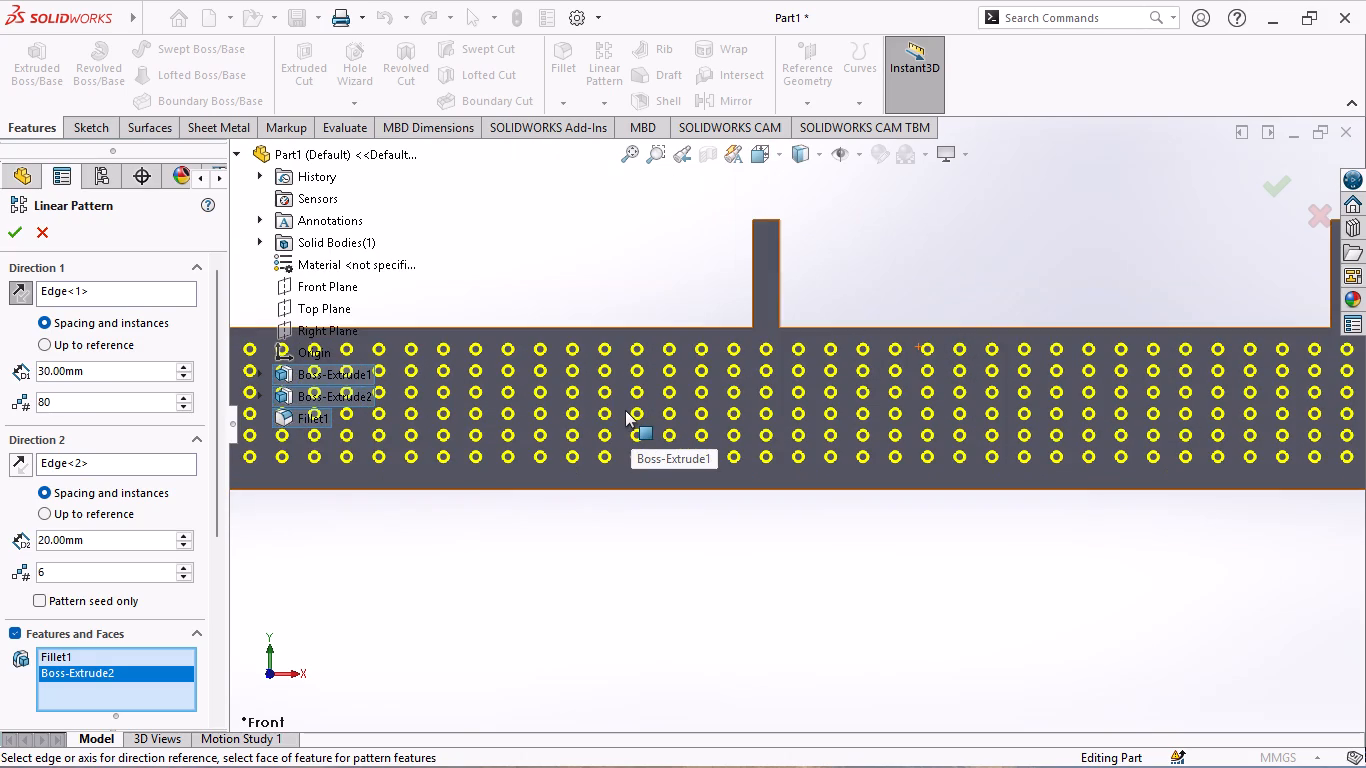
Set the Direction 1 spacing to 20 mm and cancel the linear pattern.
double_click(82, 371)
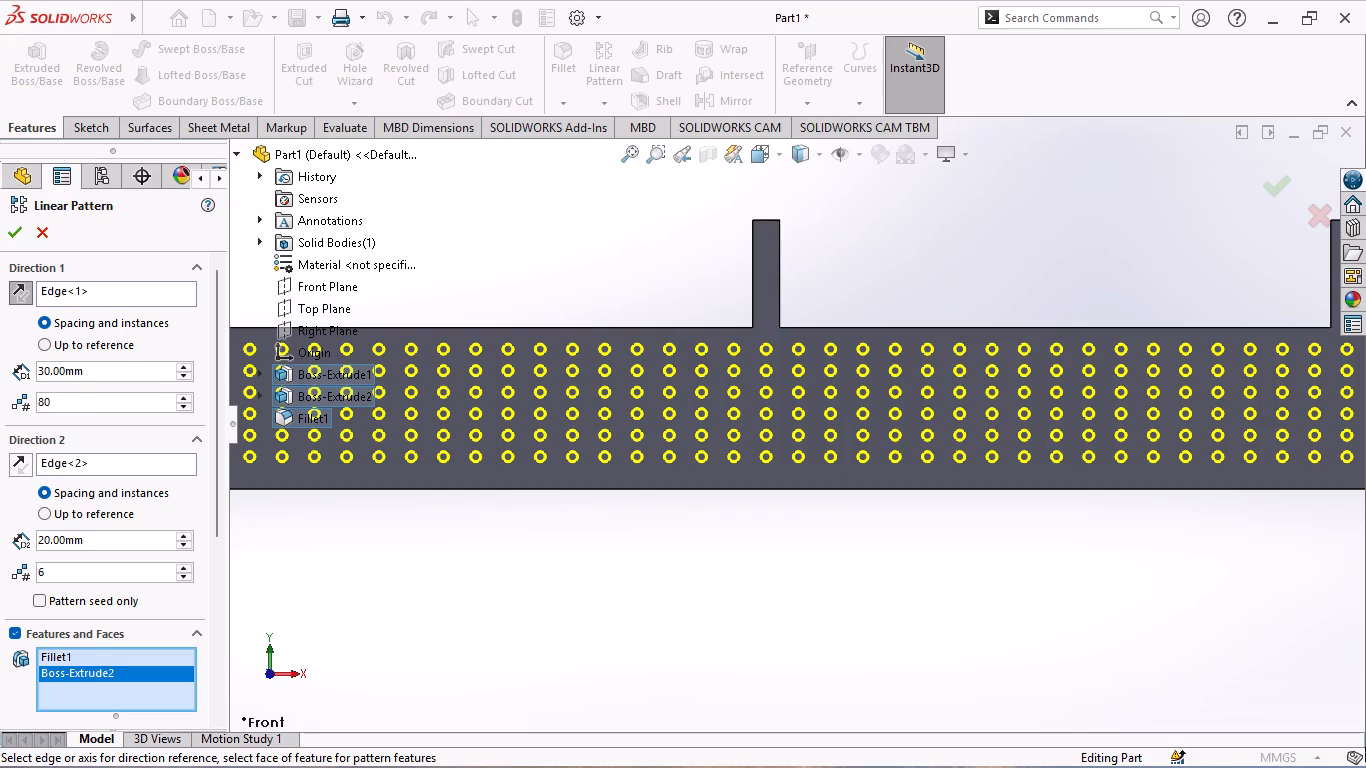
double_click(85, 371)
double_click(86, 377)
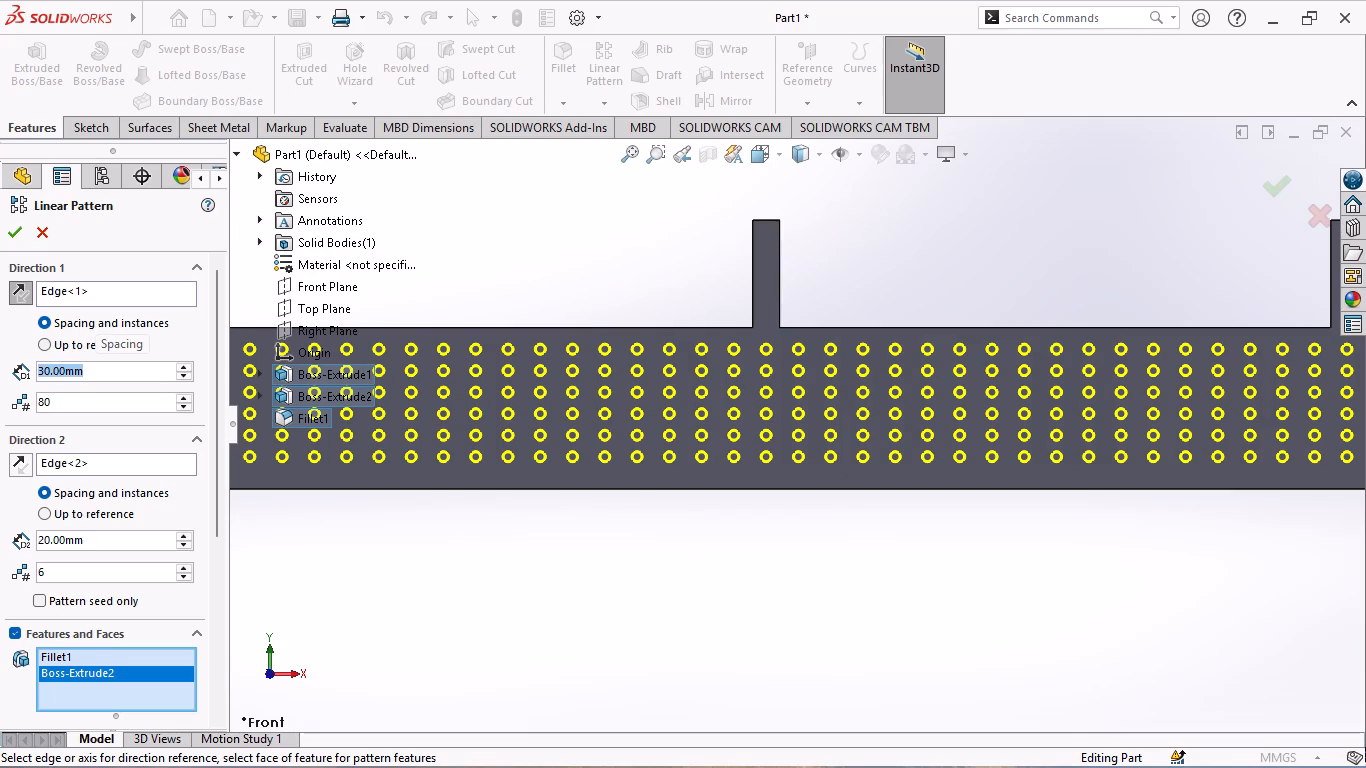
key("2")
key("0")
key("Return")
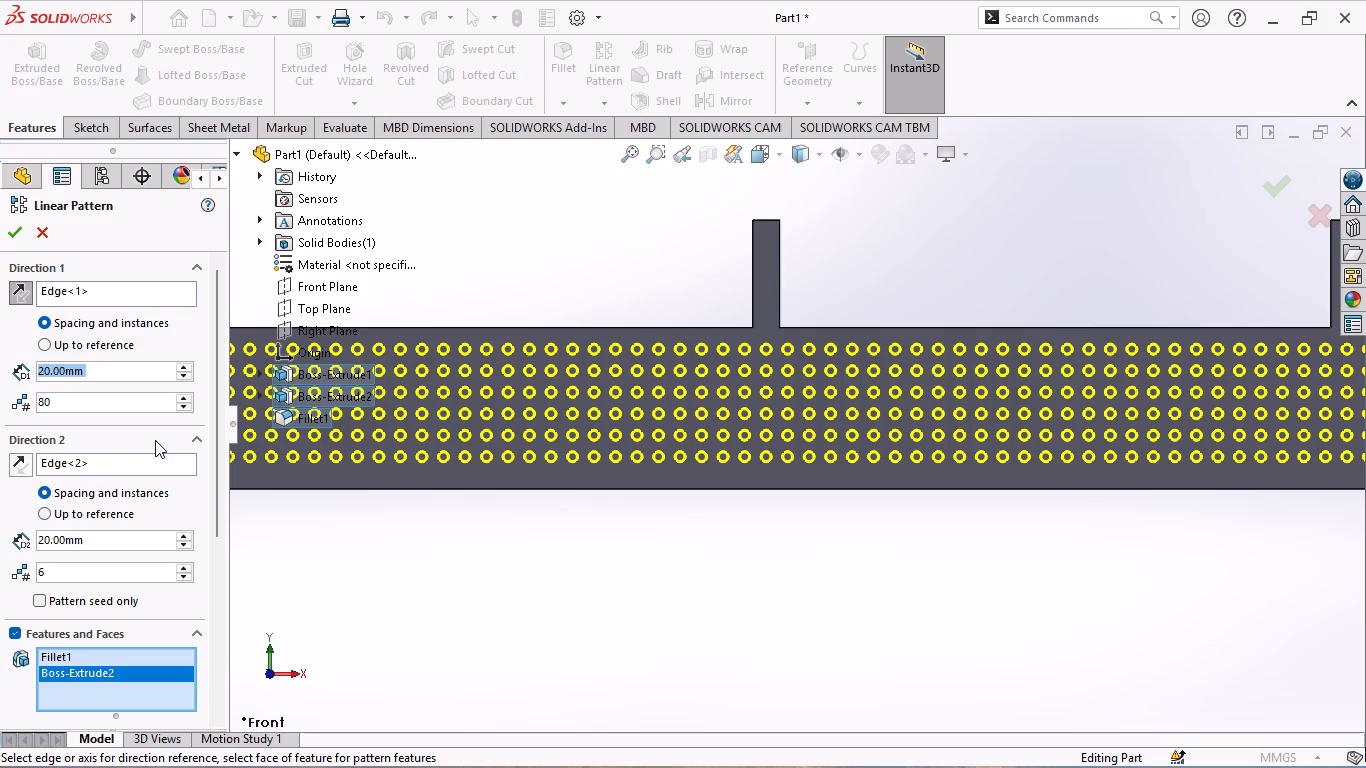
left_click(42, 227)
Start a new linear pattern, clearing the preselected fillet and choosing only the round boss, Boss-Extrude2, as the feature to pattern.
scroll(347, 392, "up", 2)
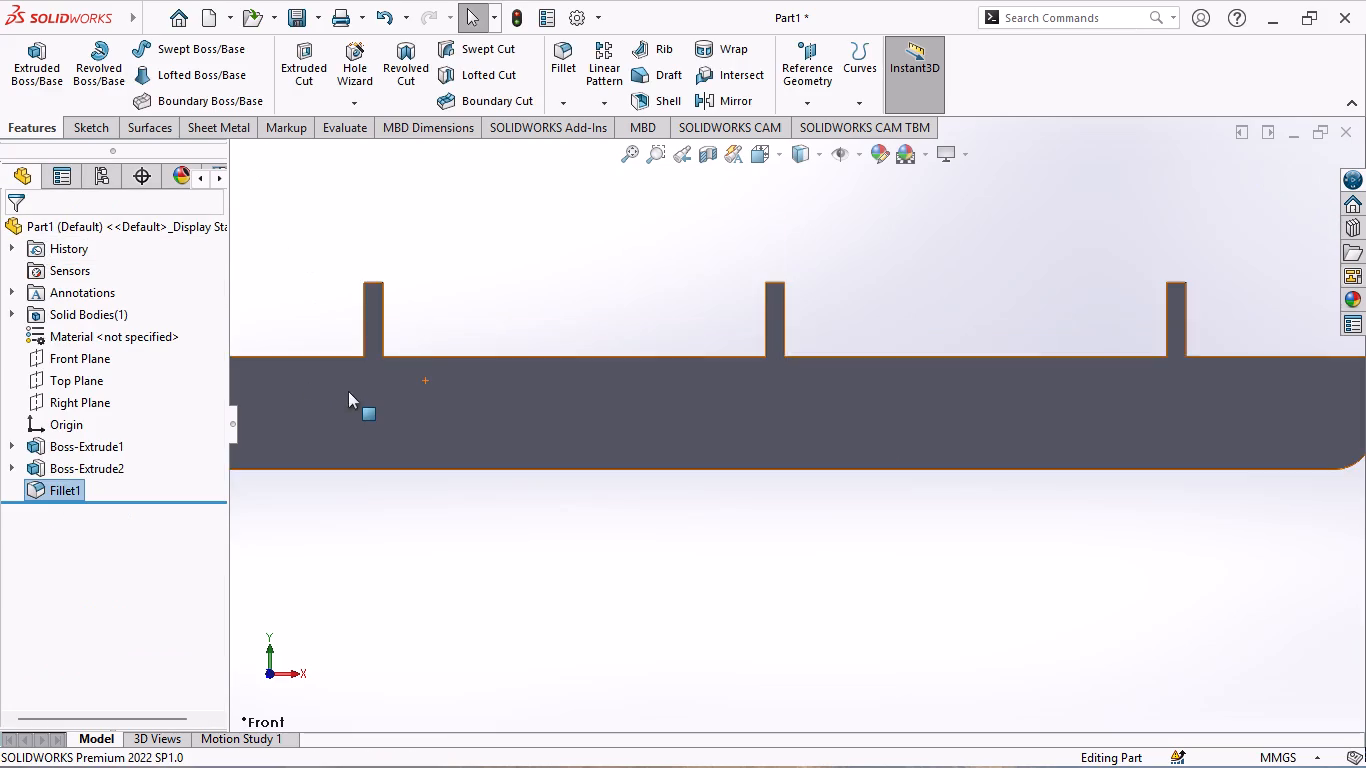
scroll(395, 397, "up", 3)
scroll(520, 412, "down", 4)
scroll(443, 362, "down", 2)
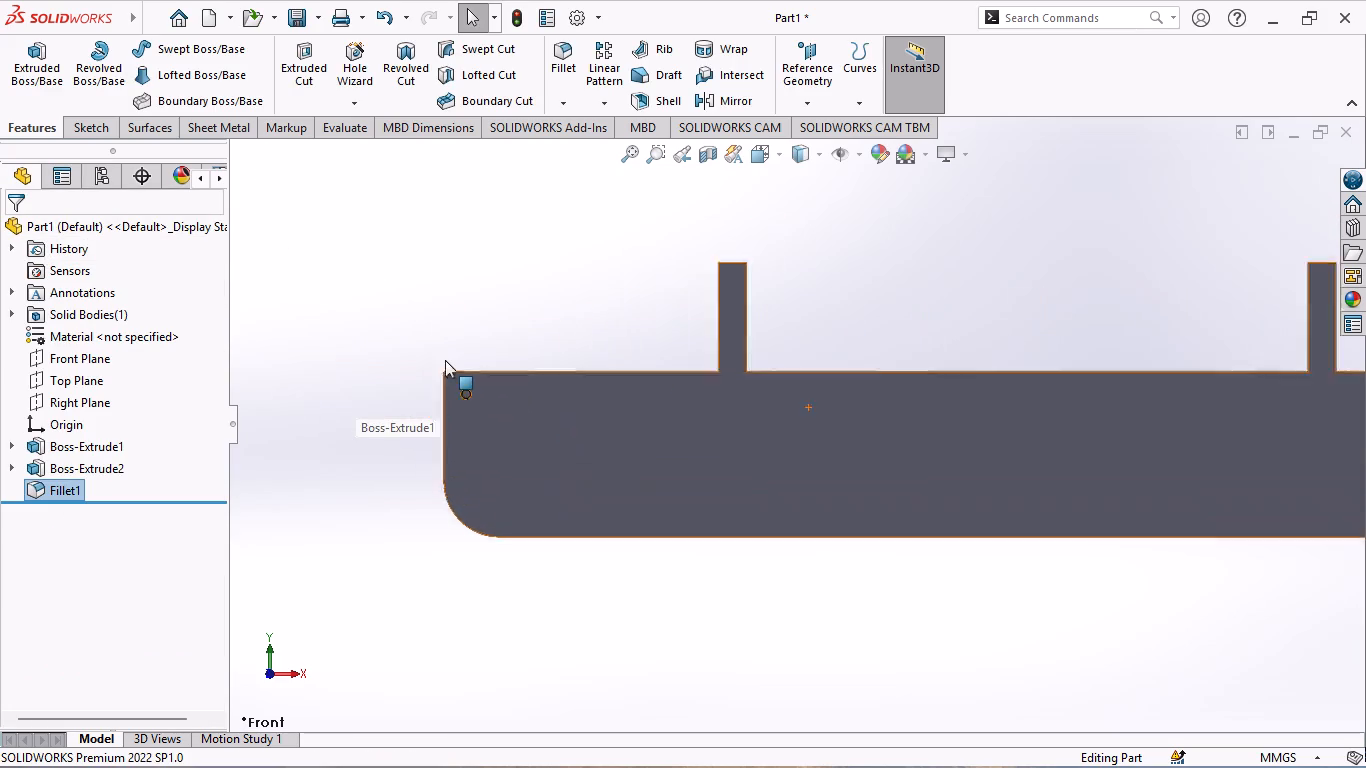
scroll(445, 360, "down", 1)
scroll(572, 423, "down", 10)
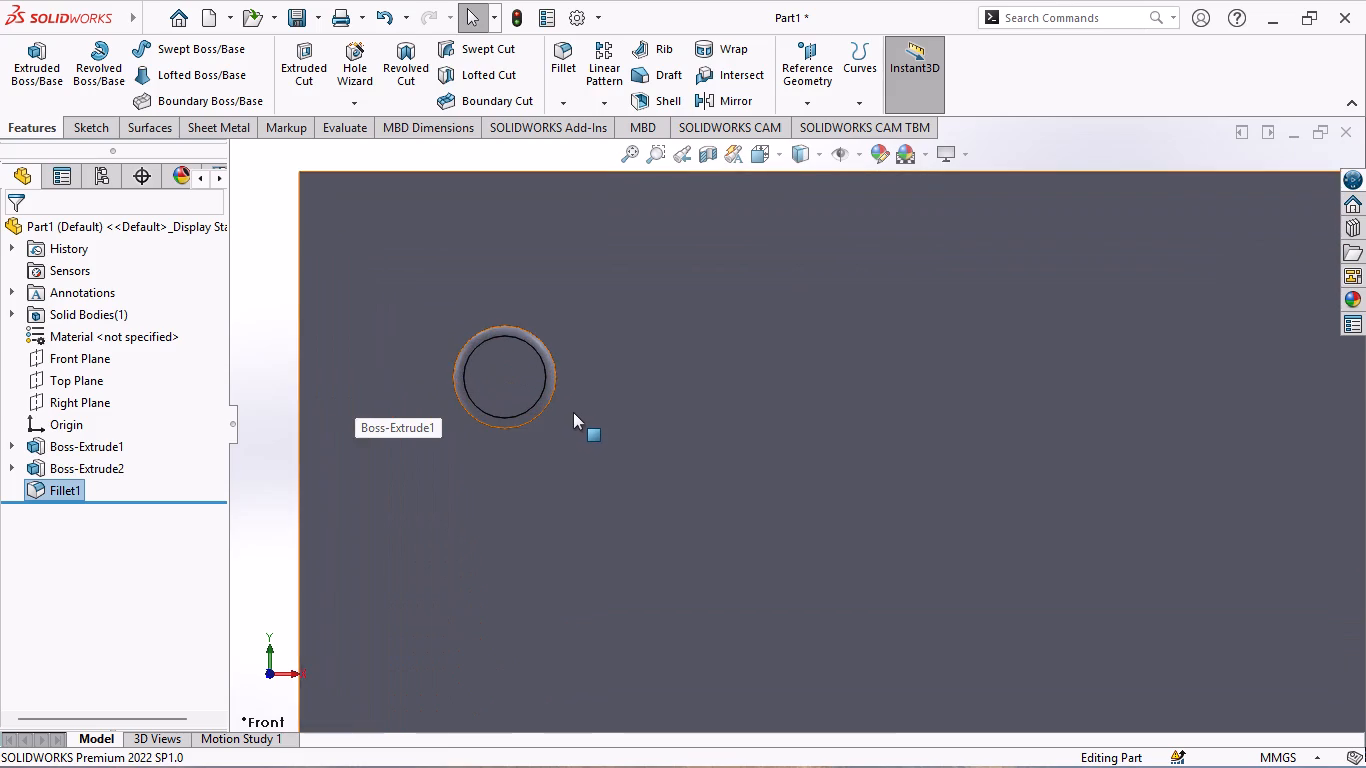
scroll(576, 410, "up", 2)
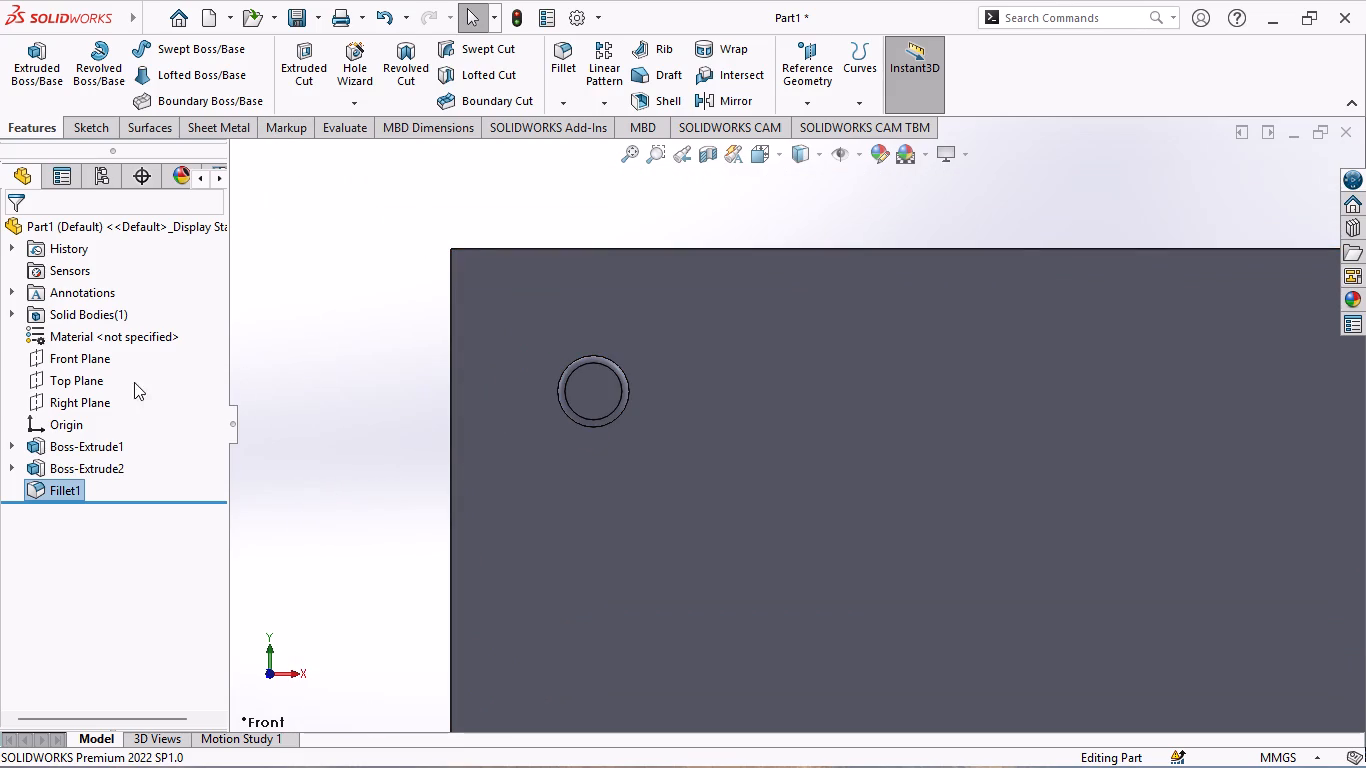
left_click(607, 64)
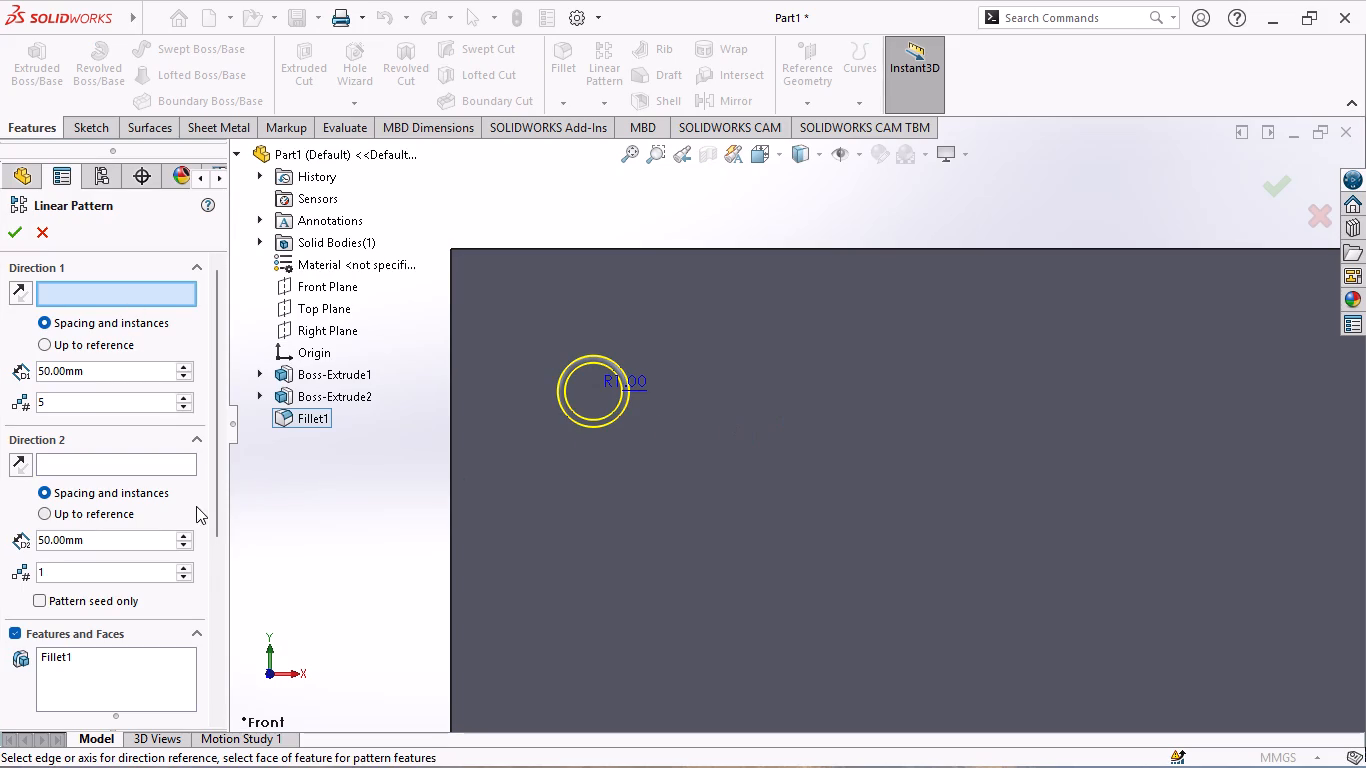
right_click(114, 678)
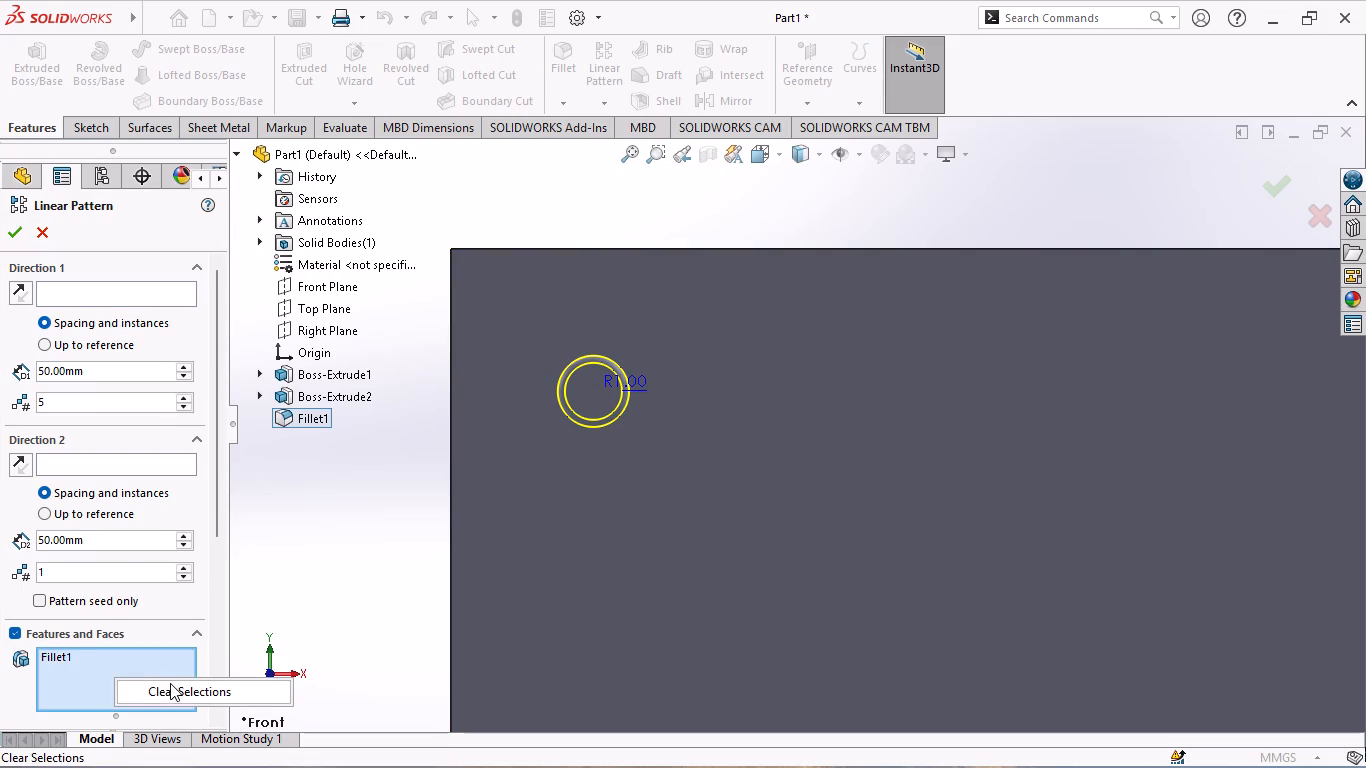
left_click(176, 689)
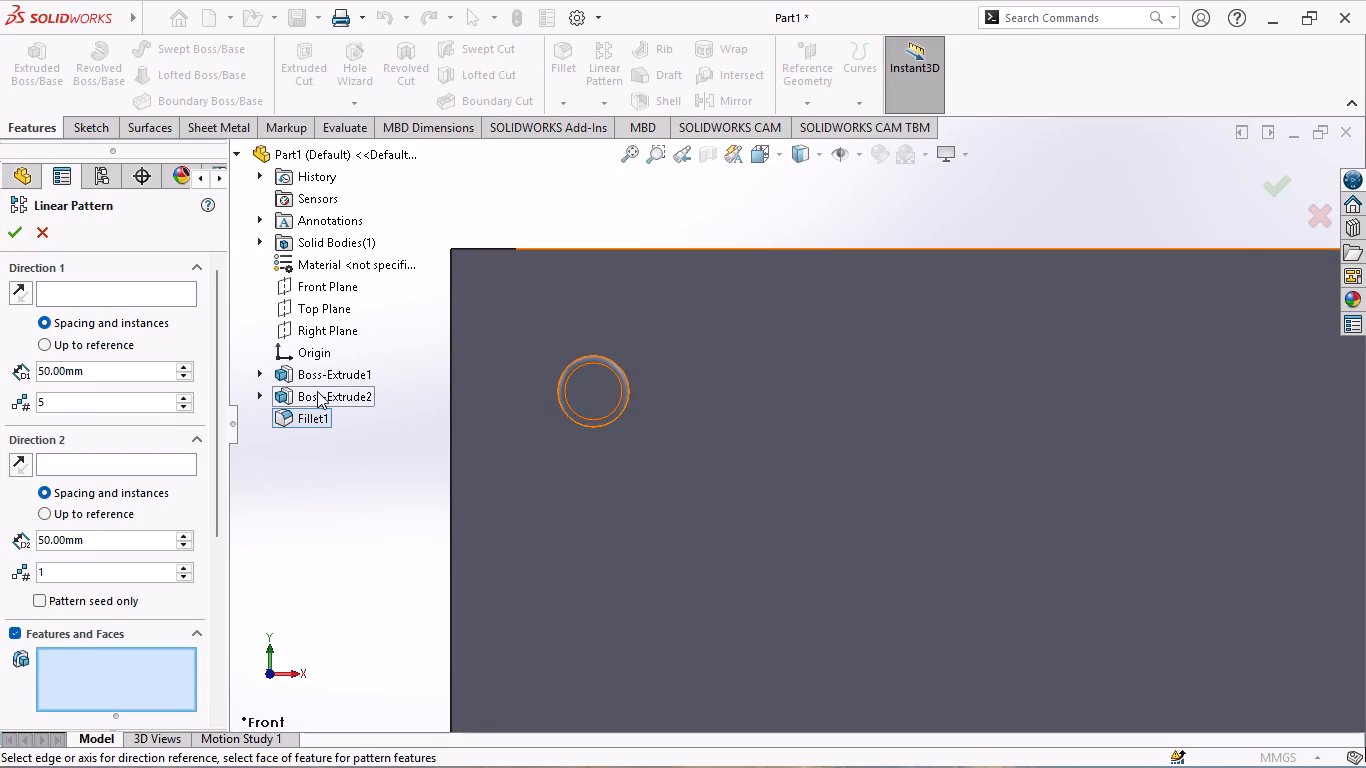
left_click(317, 393)
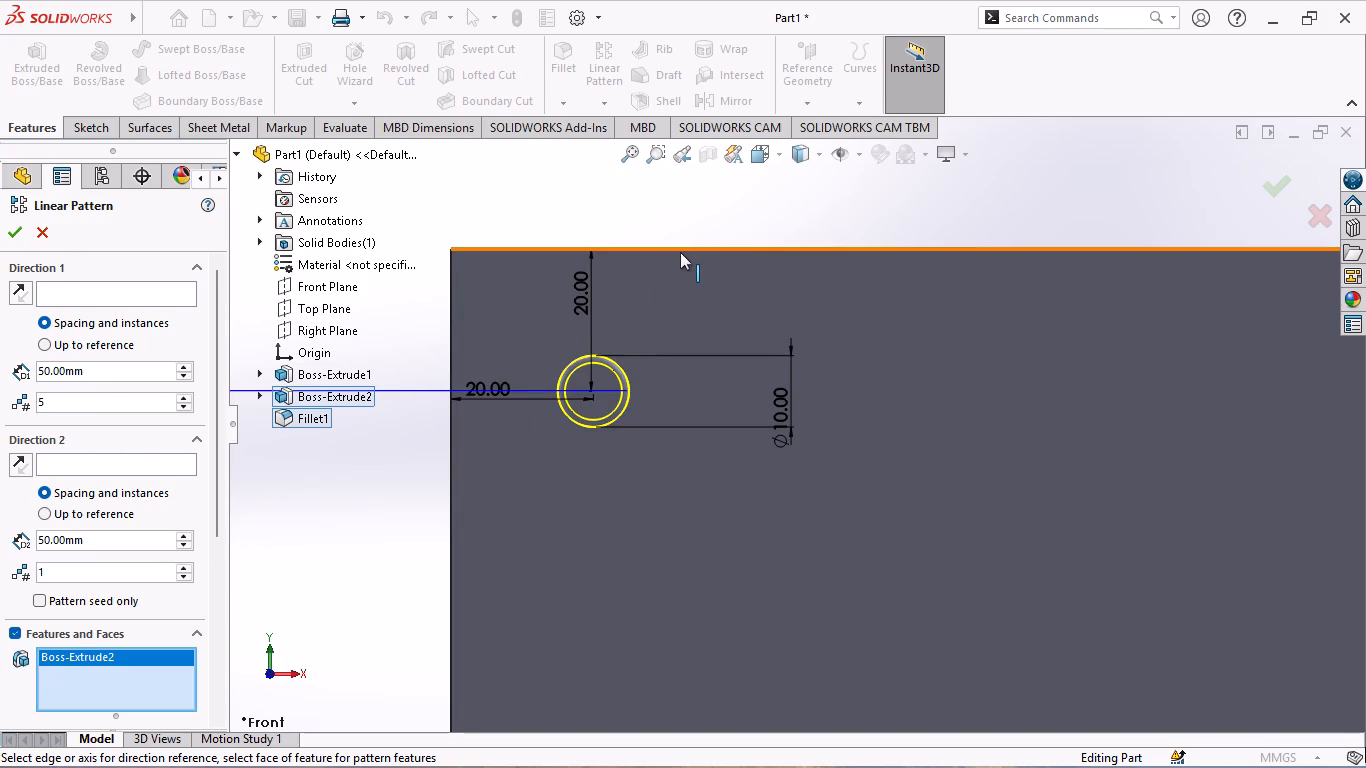
Define Direction 1 along the front face's top edge with 20 mm spacing and 80 instances.
left_click(144, 286)
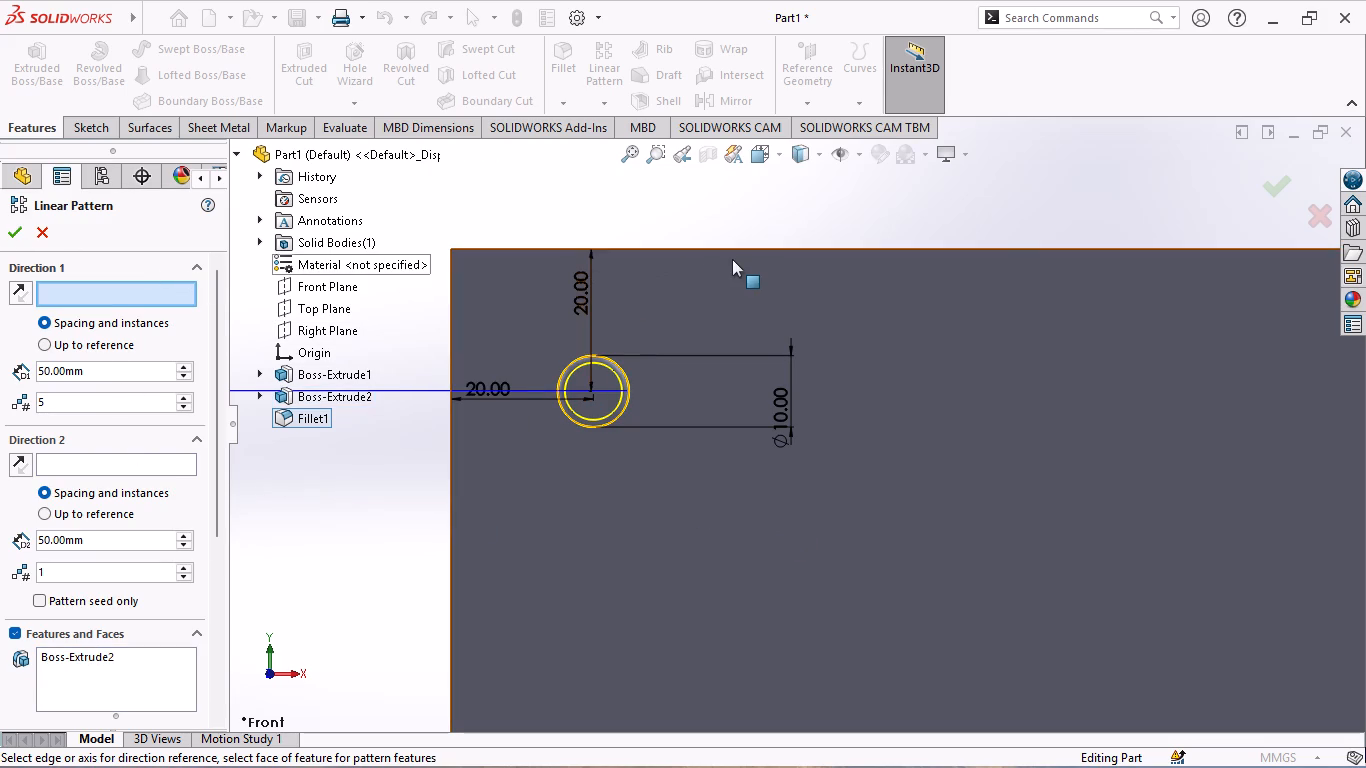
left_click(735, 249)
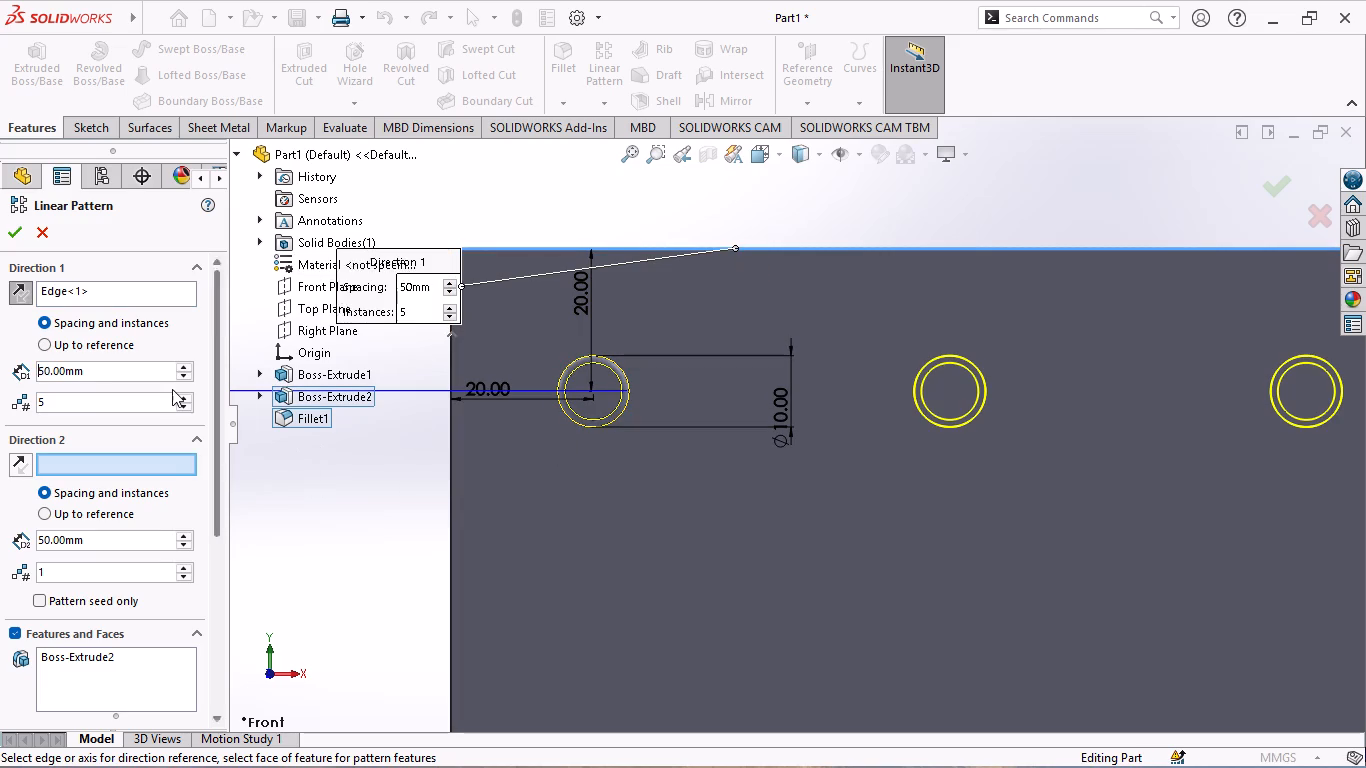
double_click(99, 373)
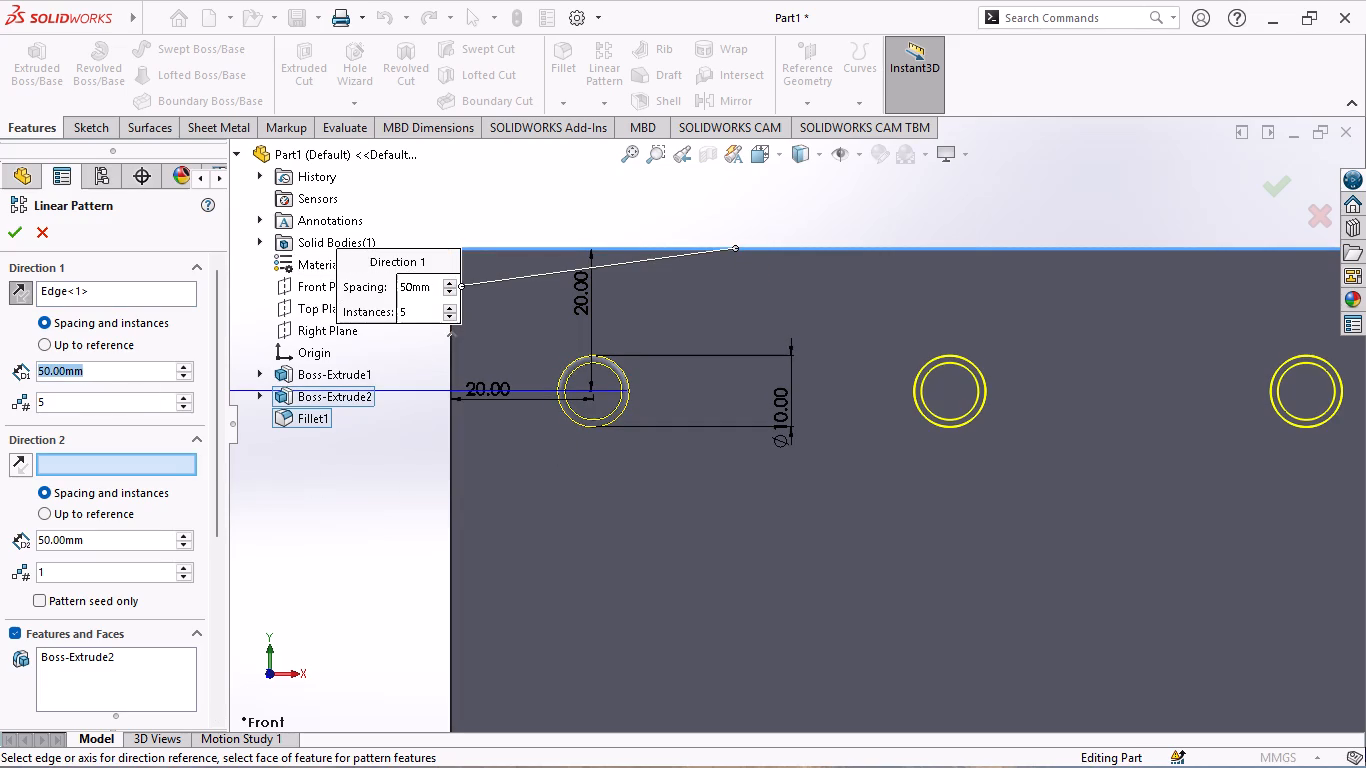
type("20")
key("Return")
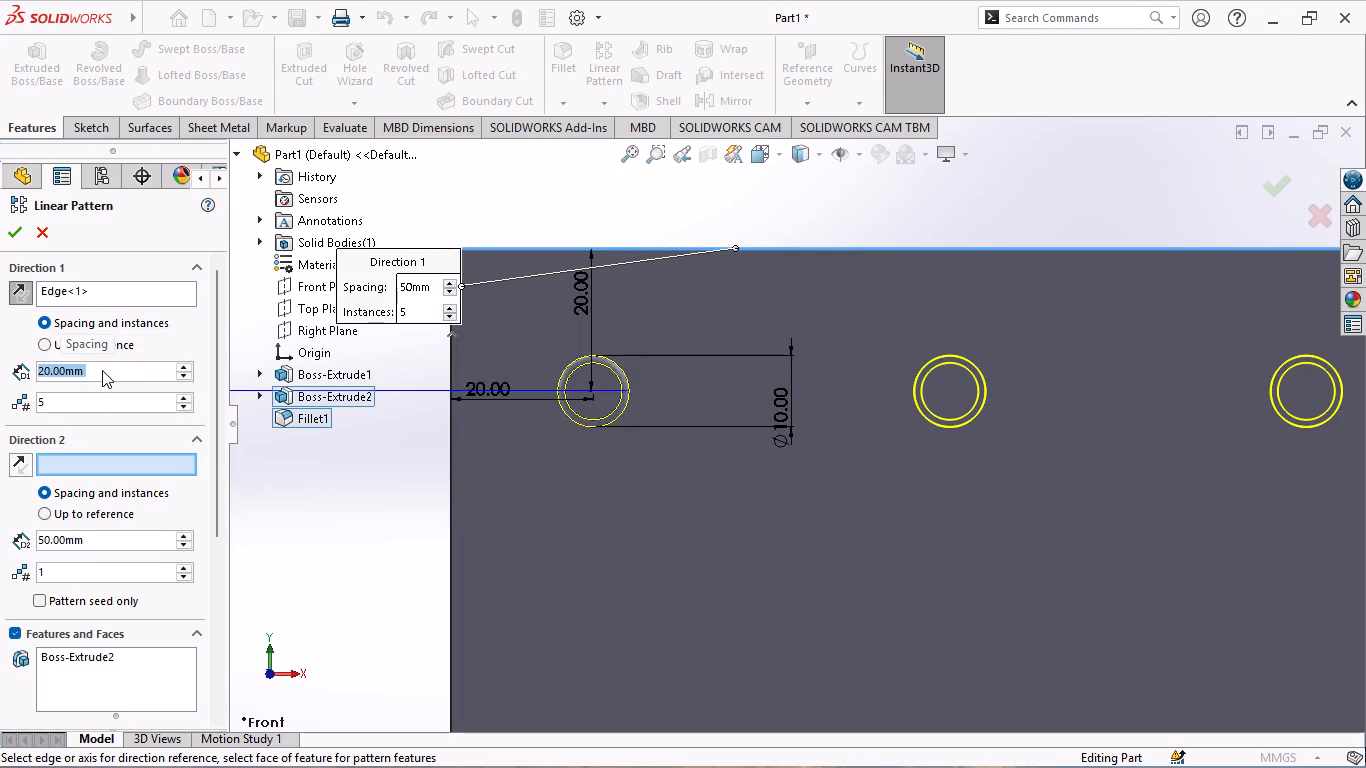
double_click(81, 406)
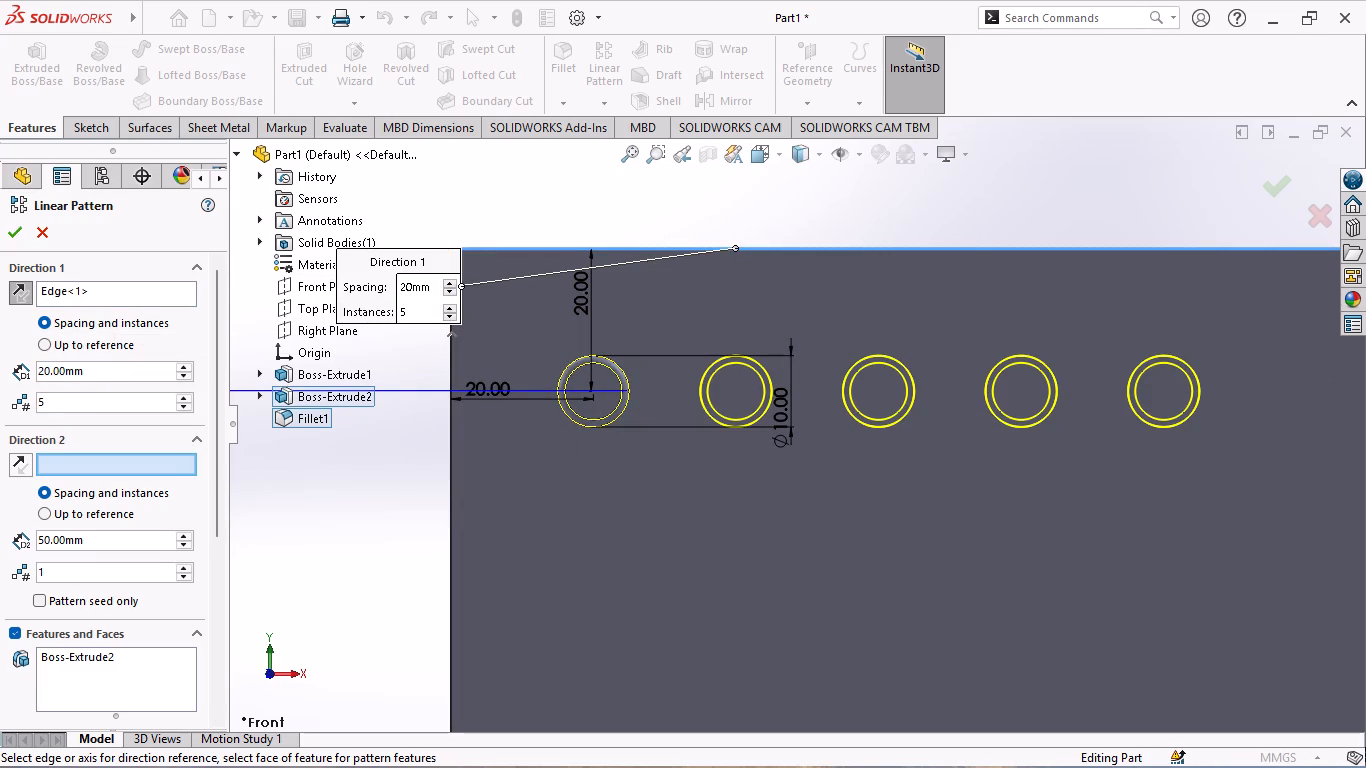
type("80")
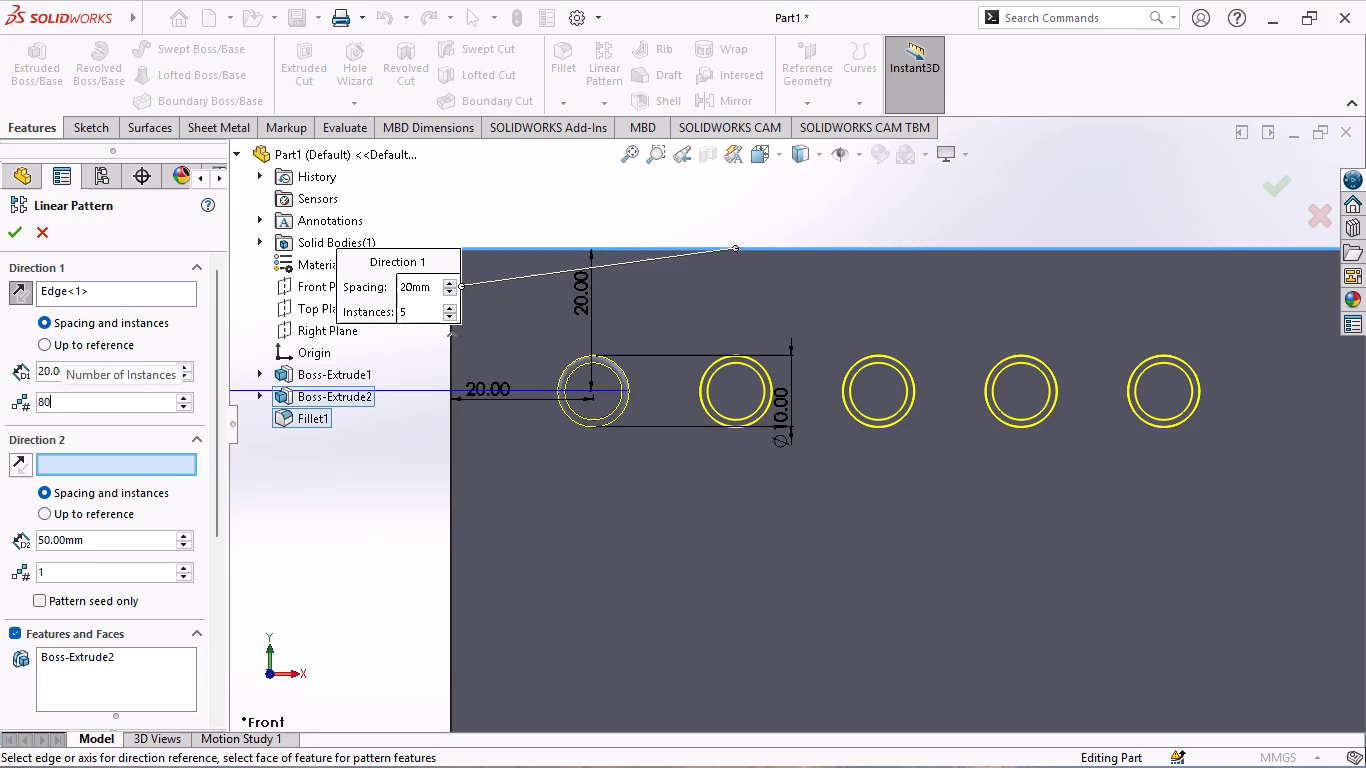
key("Return")
Examine the previewed boss row along the front face and at its far end.
scroll(808, 447, "up", 8)
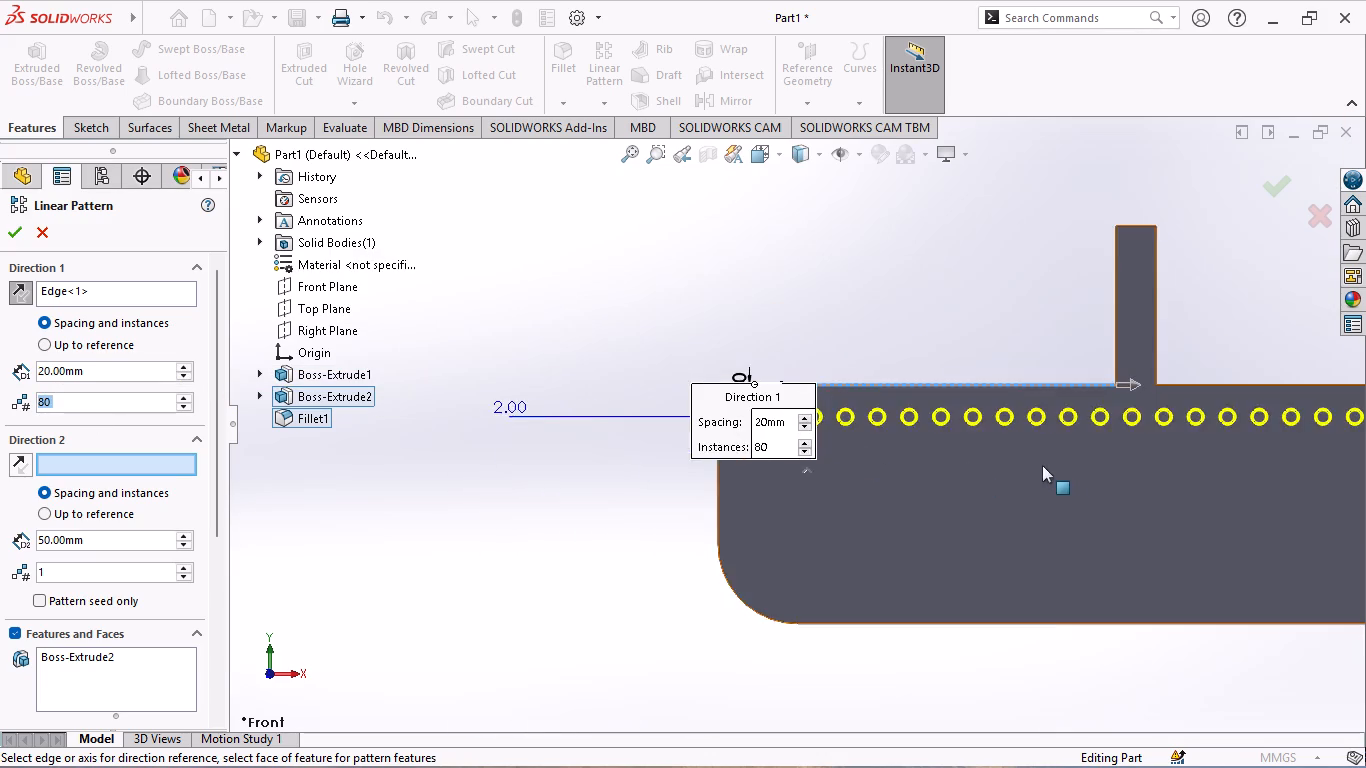
scroll(1042, 465, "up", 4)
scroll(1249, 486, "up", 3)
scroll(1261, 416, "down", 7)
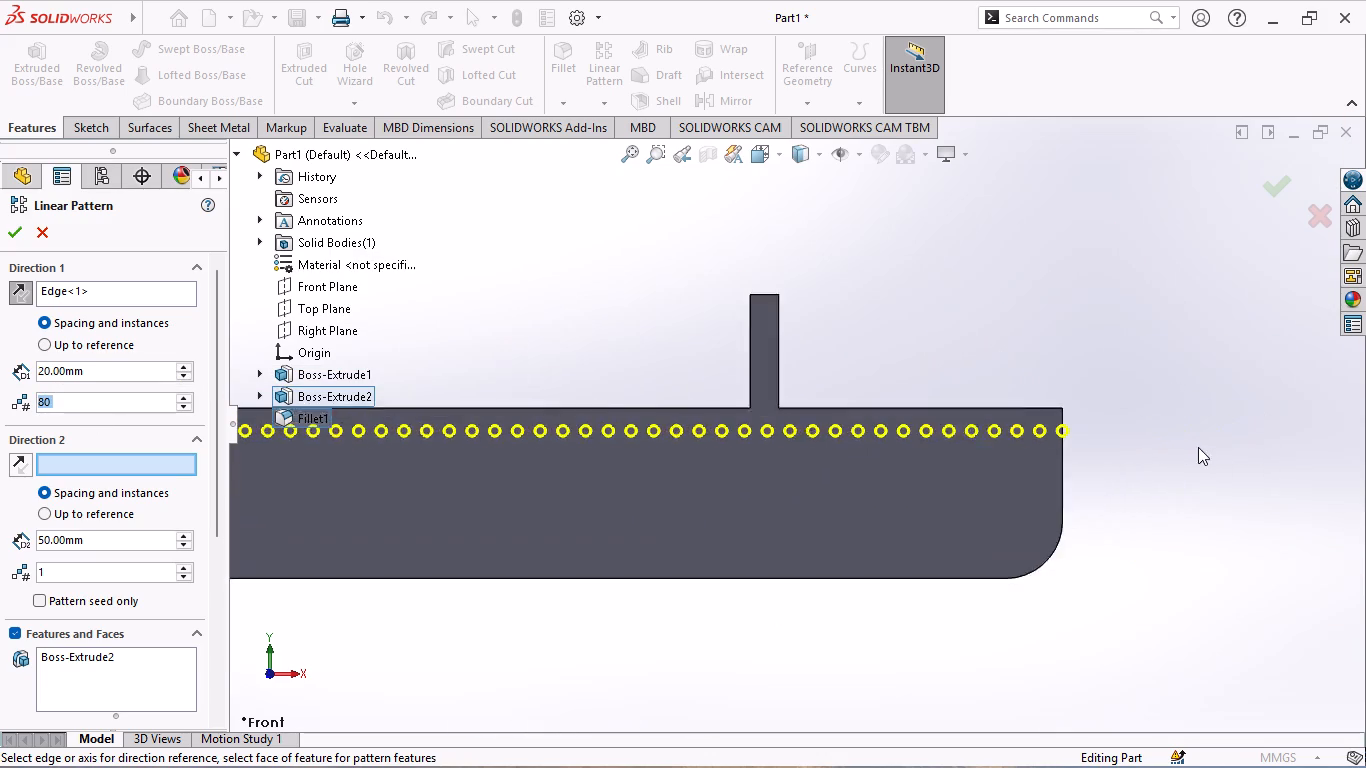
scroll(1045, 399, "down", 3)
scroll(915, 456, "down", 3)
scroll(910, 466, "up", 2)
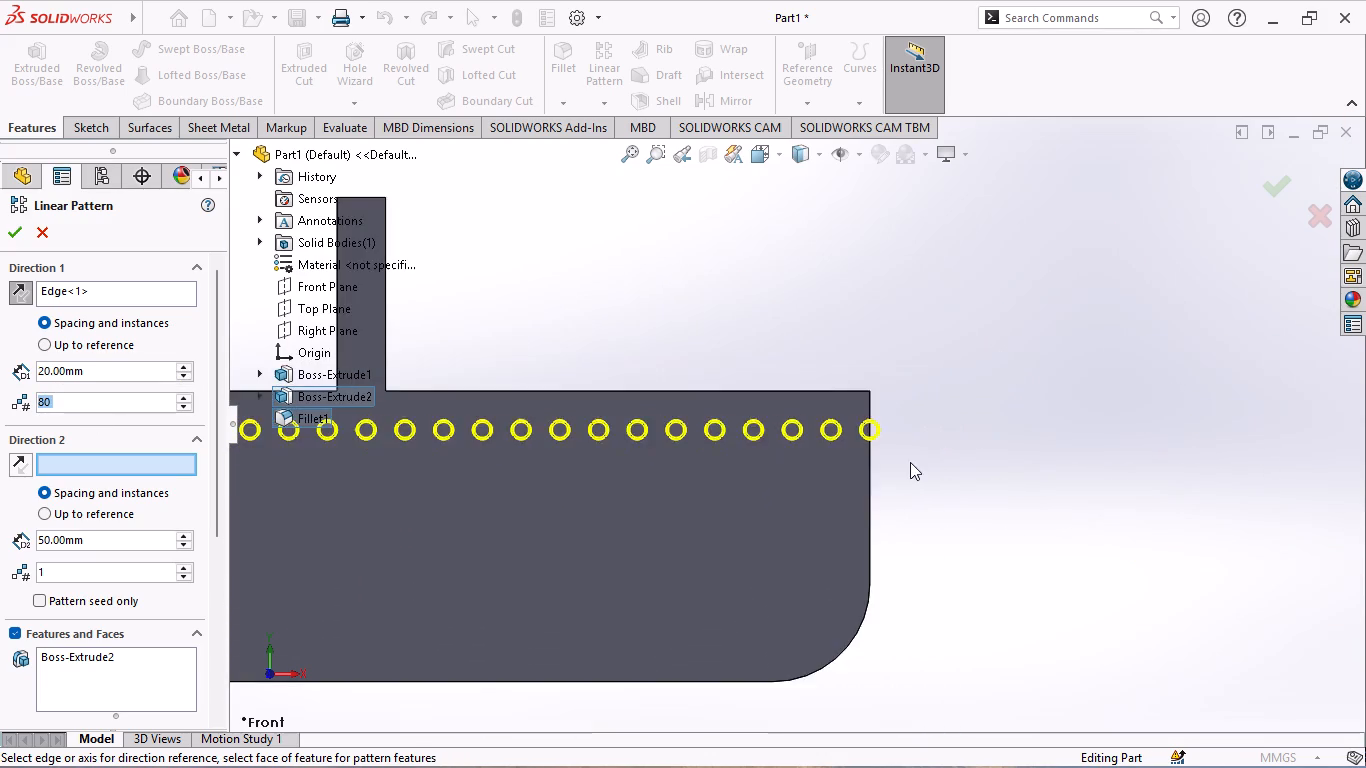
scroll(910, 462, "up", 13)
Define Direction 2 along the vertical end edge nearest the seed boss with 20 mm spacing and 6 instances.
scroll(497, 389, "down", 2)
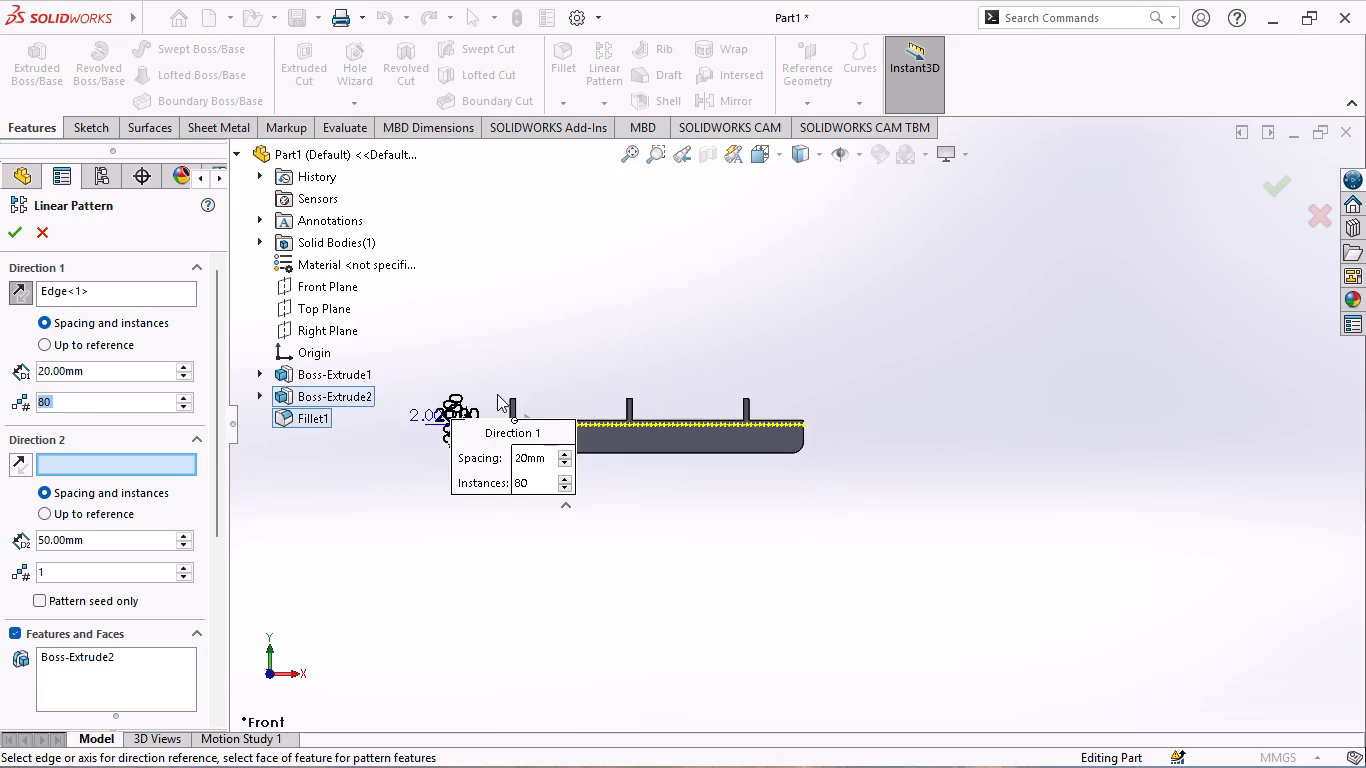
scroll(497, 394, "down", 5)
scroll(645, 460, "down", 3)
scroll(768, 554, "down", 3)
scroll(663, 555, "down", 1)
scroll(532, 508, "down", 1)
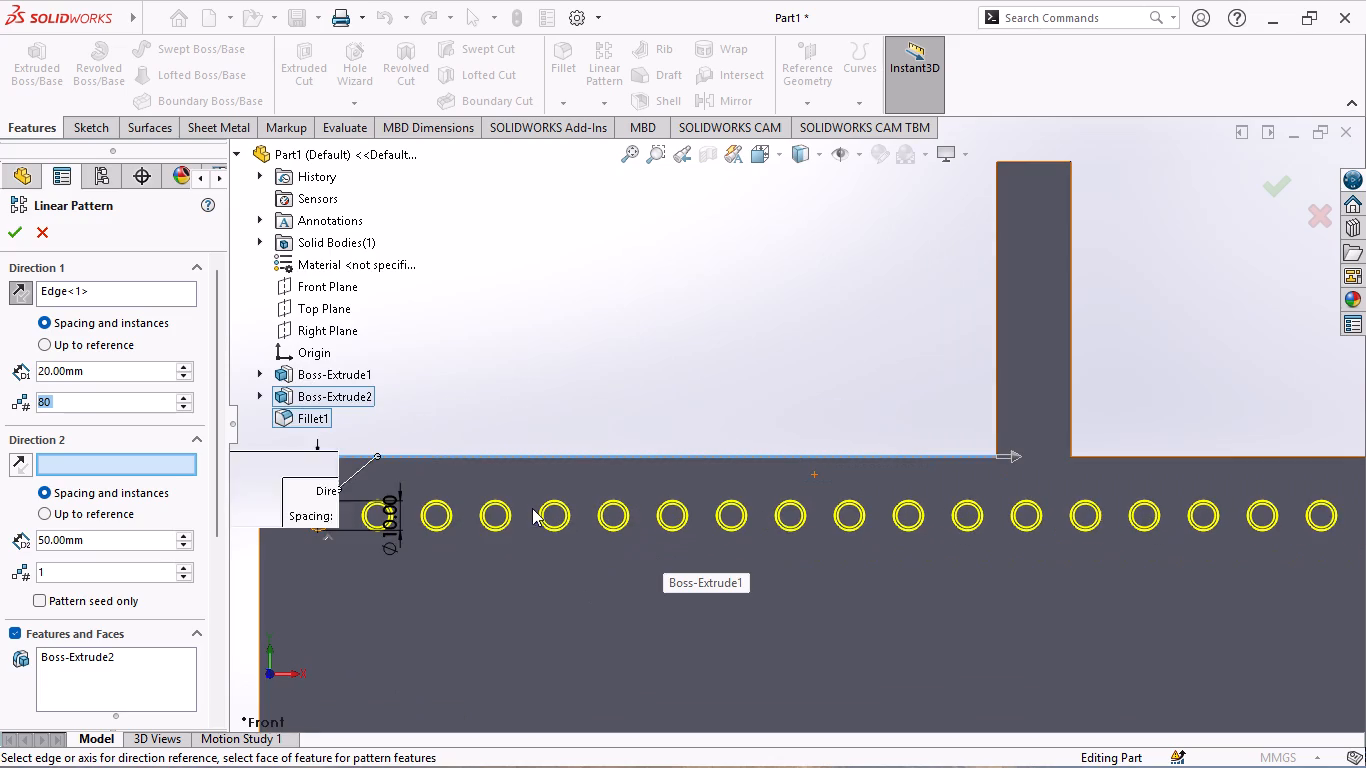
scroll(532, 508, "down", 2)
scroll(391, 432, "up", 7)
scroll(463, 445, "down", 3)
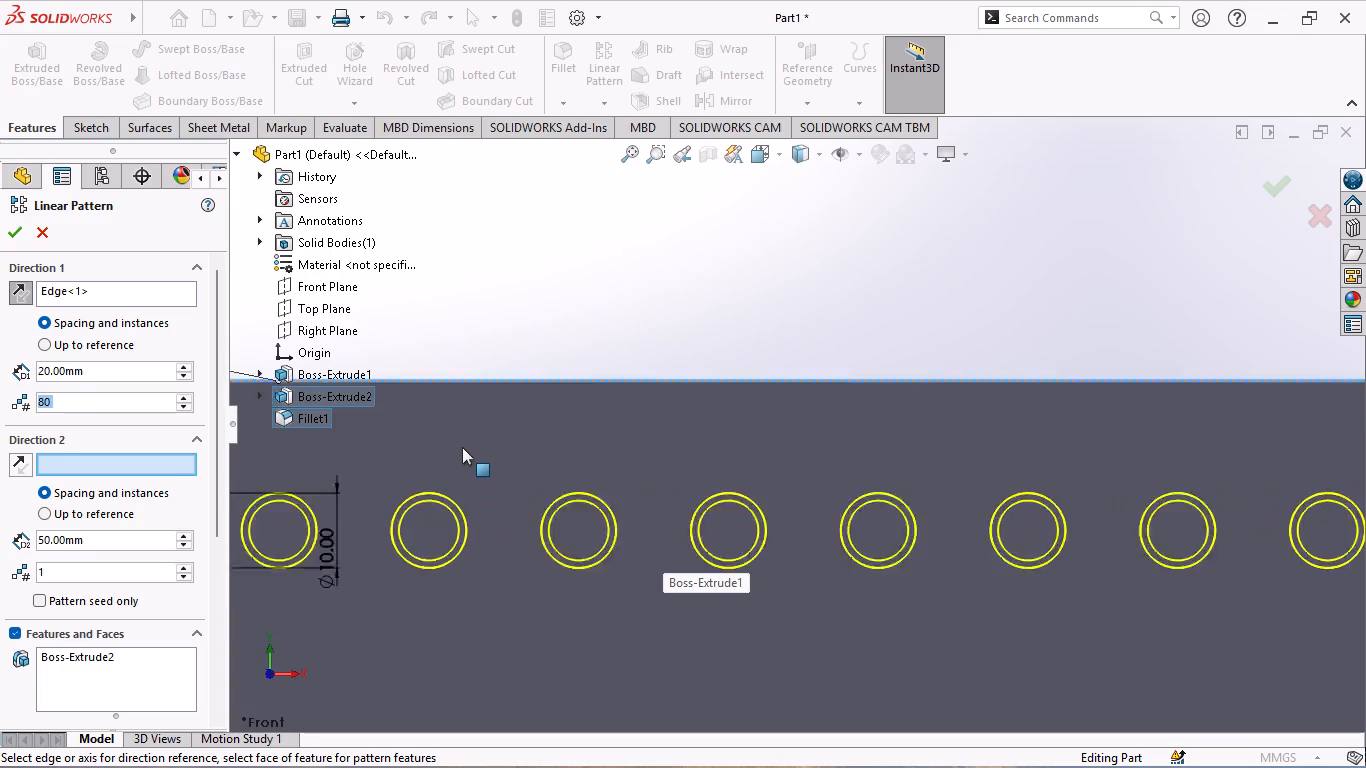
scroll(462, 448, "up", 4)
scroll(458, 498, "down", 2)
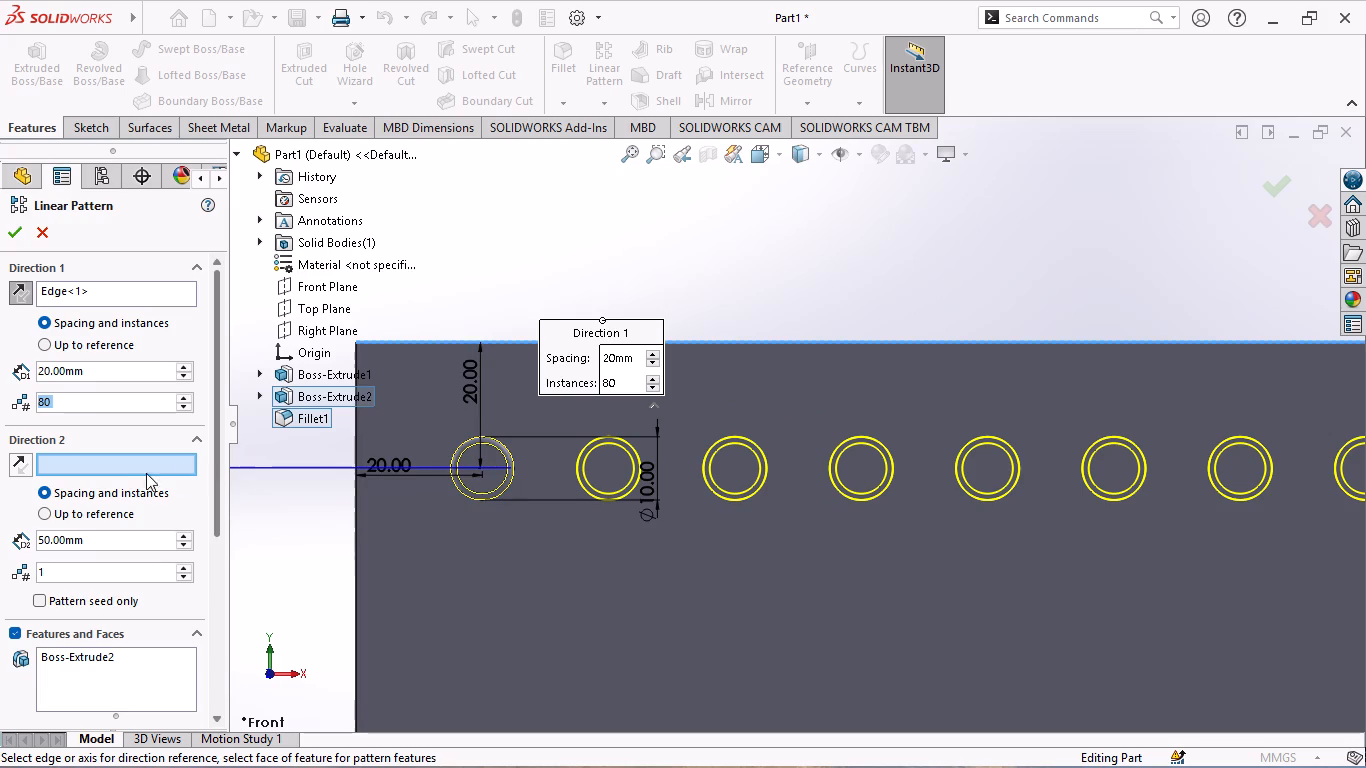
left_click(356, 537)
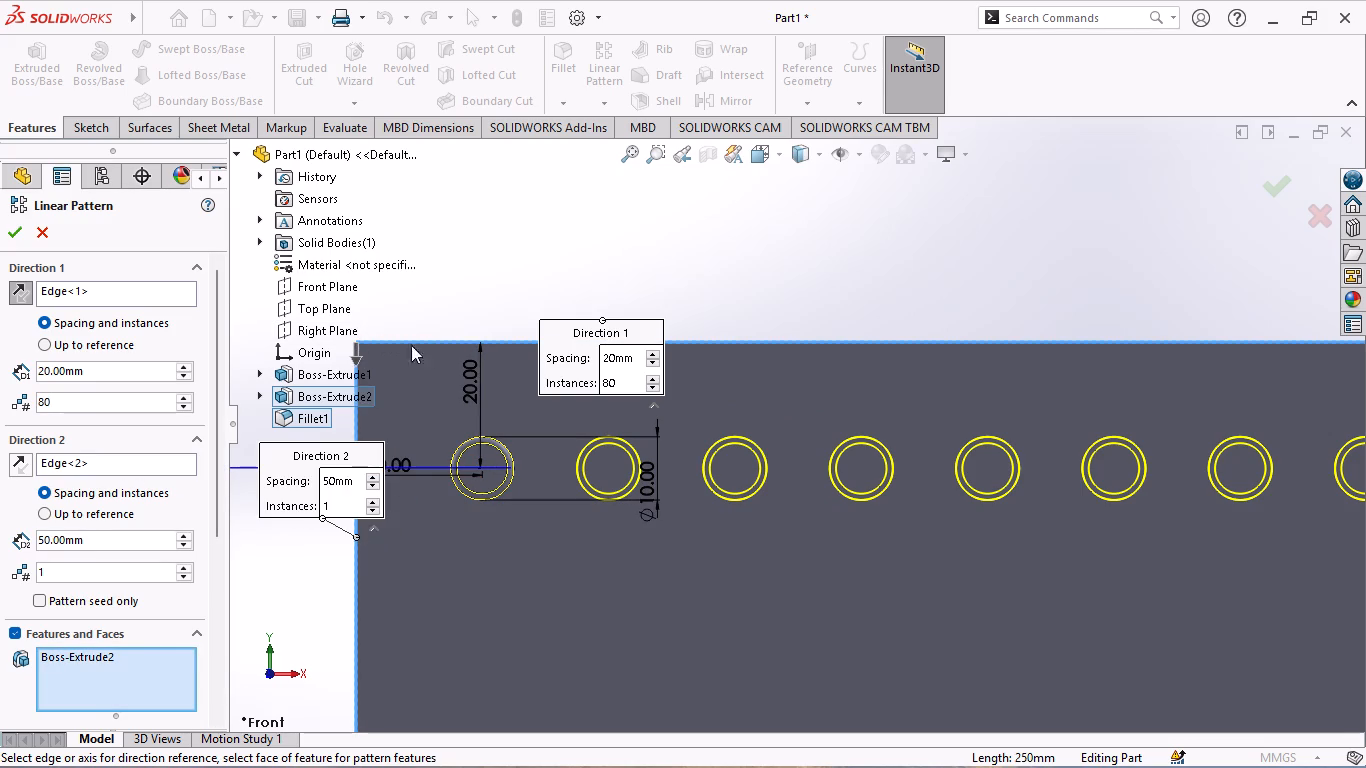
left_click(185, 545)
double_click(184, 547)
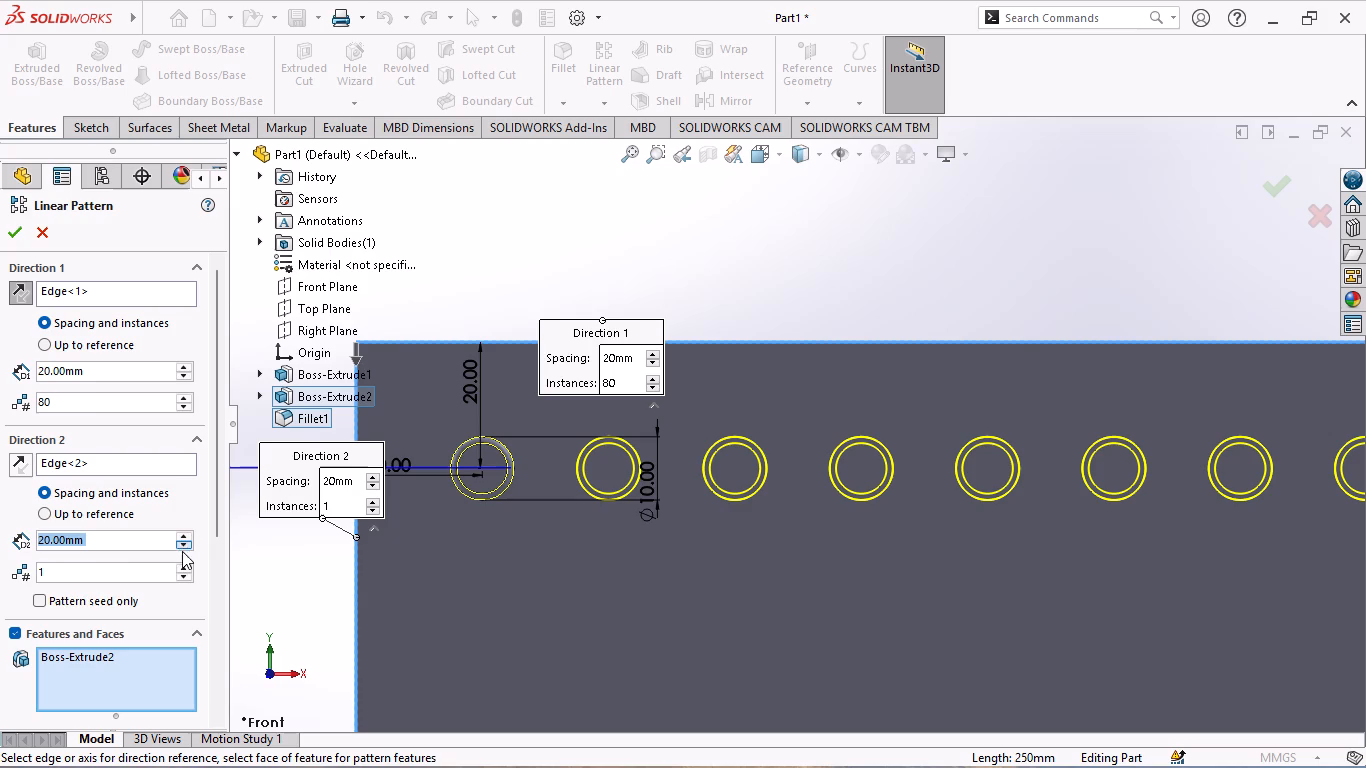
double_click(71, 572)
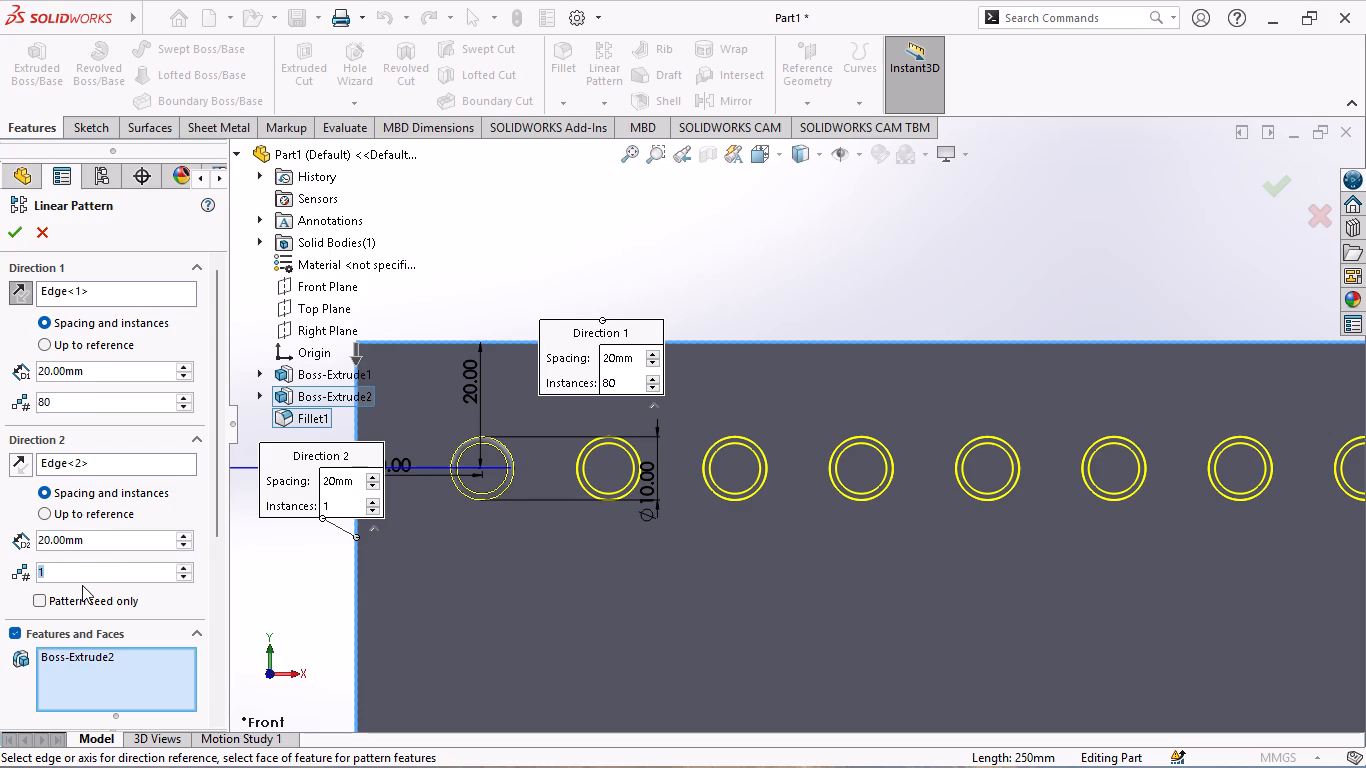
key("6")
key("Return")
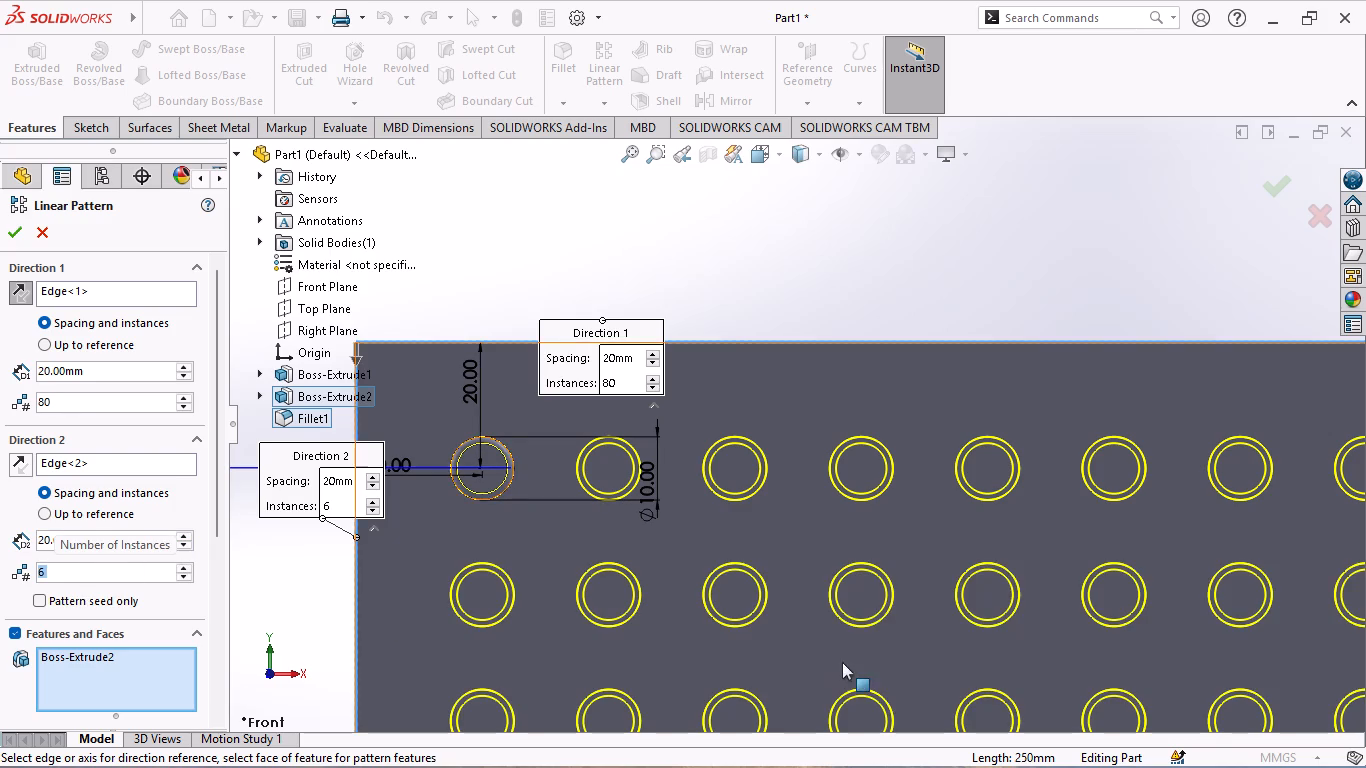
Examine the previewed boss grid across the front face, especially the last column at the far end and rounded corner.
scroll(860, 640, "up", 6)
scroll(959, 608, "up", 2)
scroll(1057, 531, "up", 2)
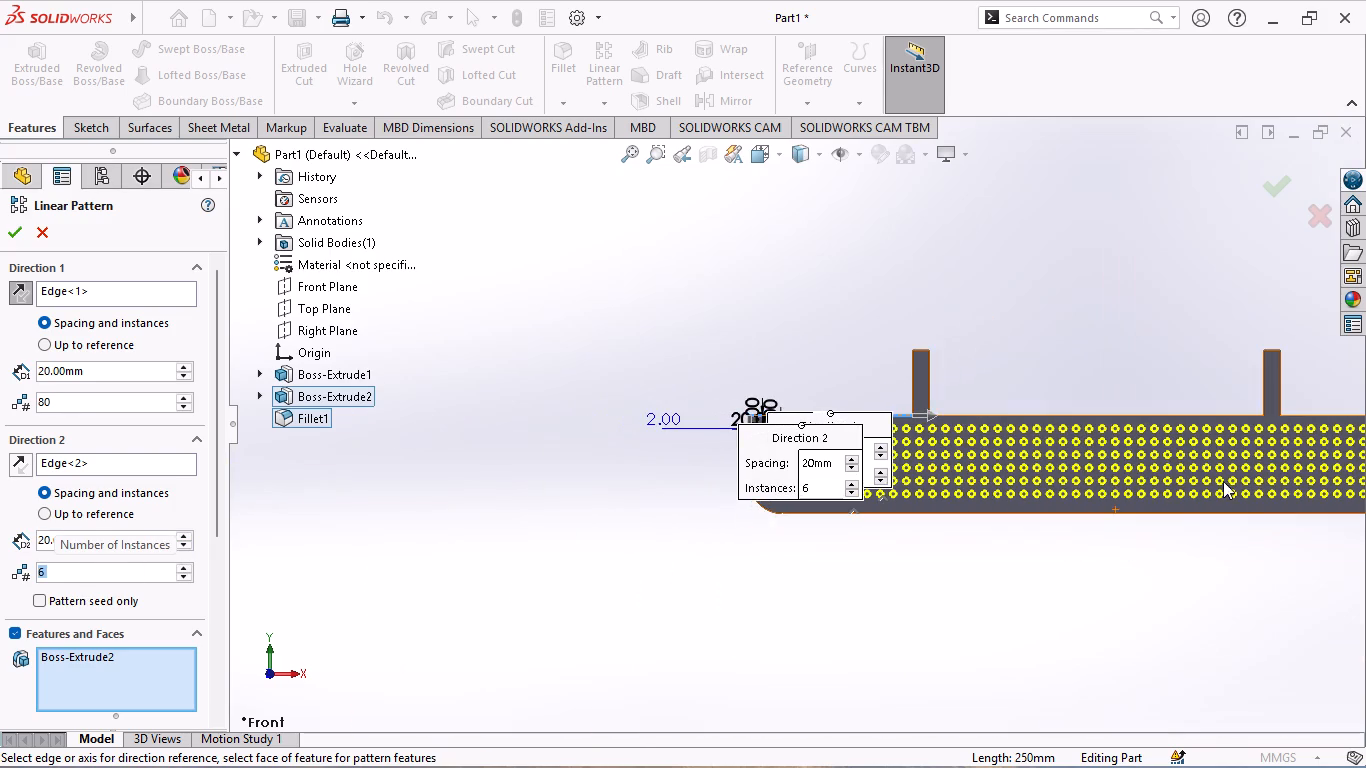
scroll(1272, 460, "down", 8)
scroll(1280, 464, "up", 6)
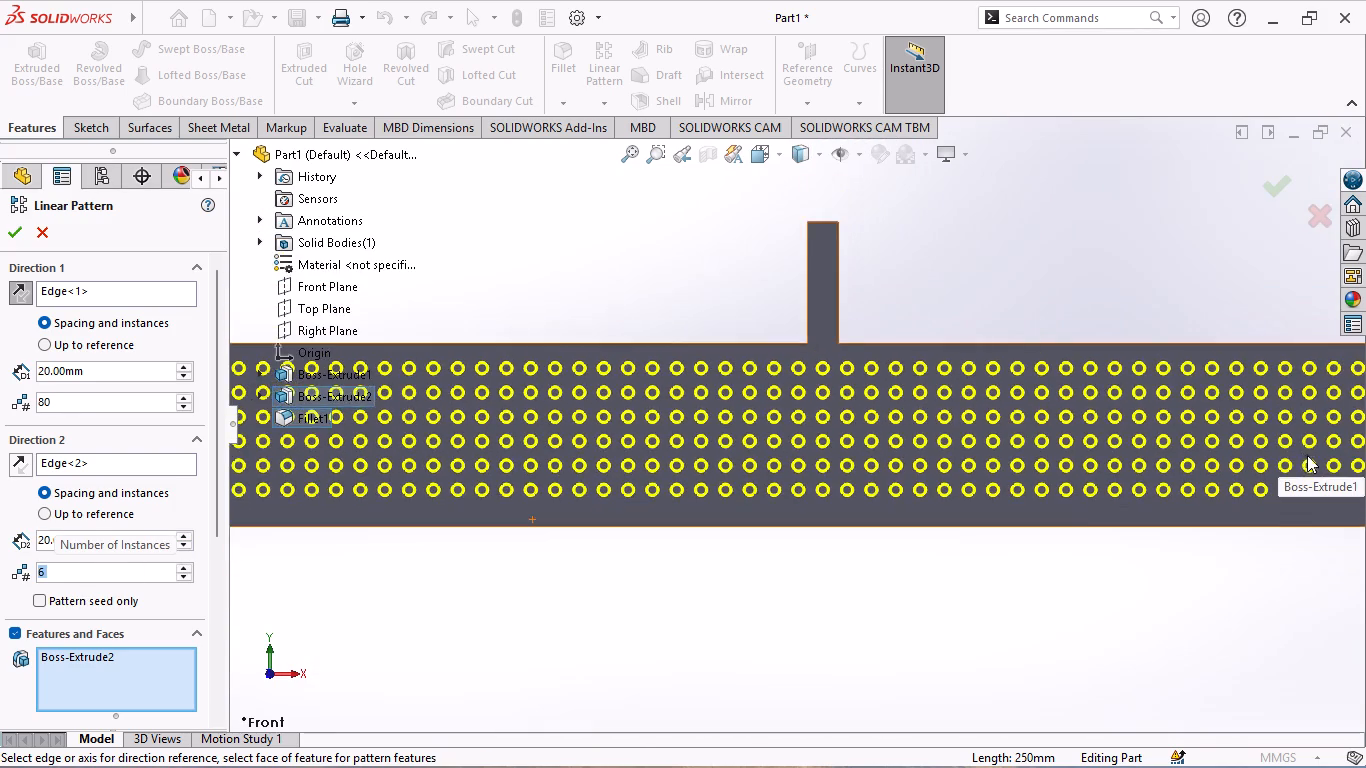
scroll(1307, 455, "up", 4)
scroll(1284, 432, "down", 6)
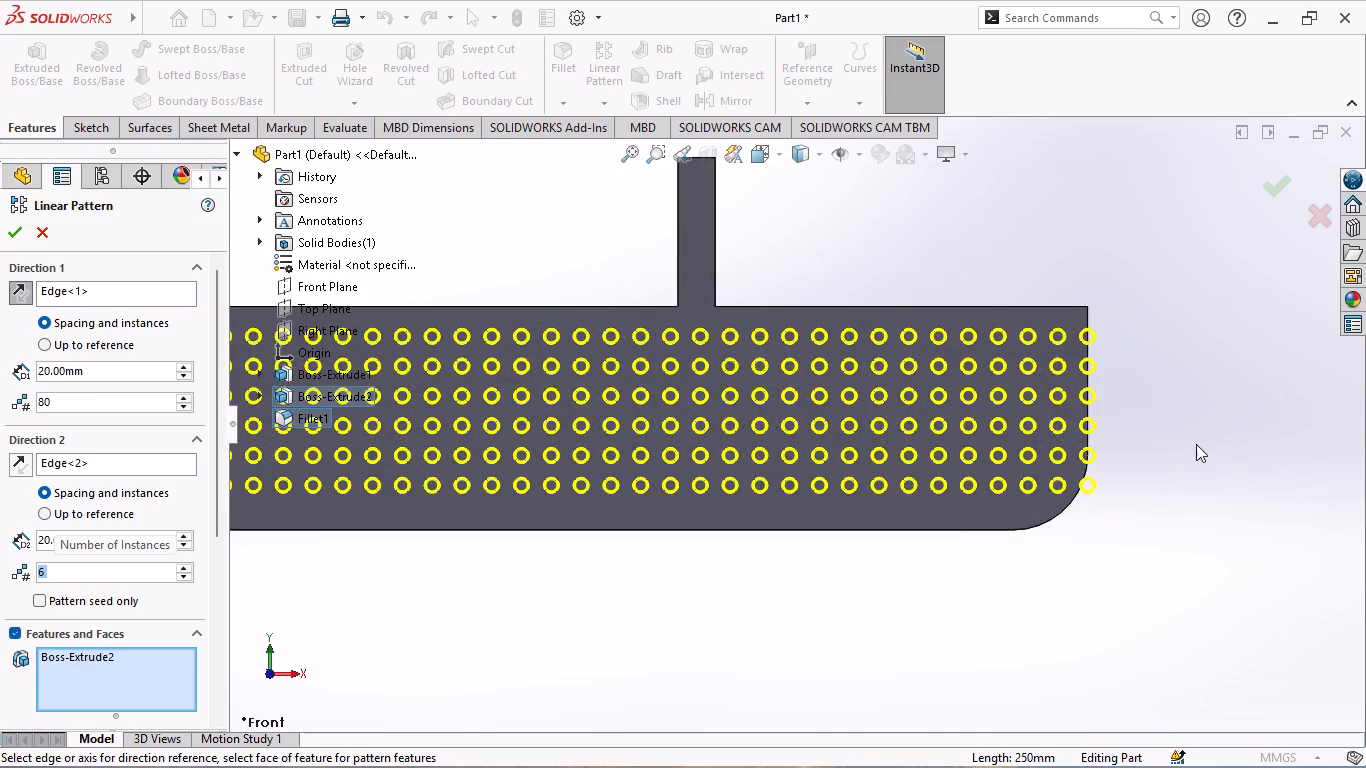
scroll(967, 381, "down", 4)
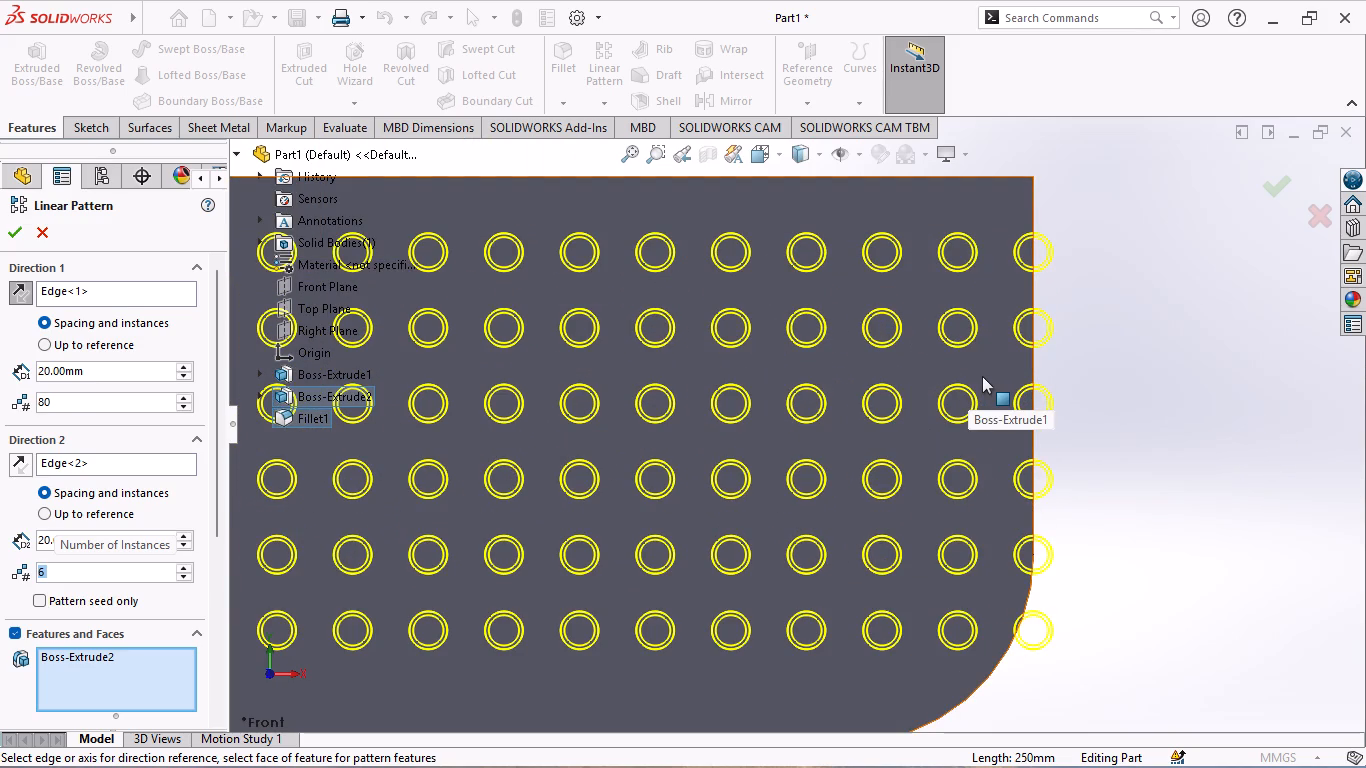
scroll(980, 376, "up", 4)
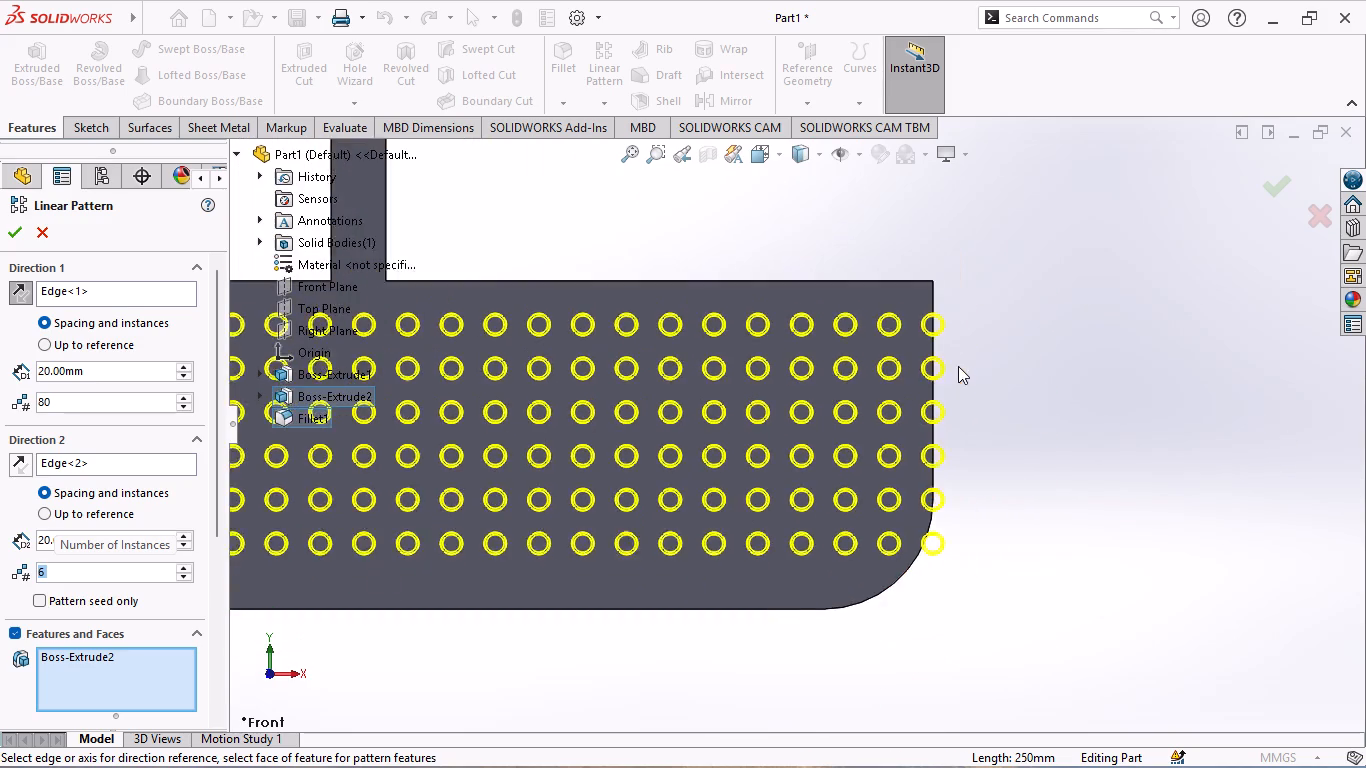
scroll(958, 366, "up", 4)
scroll(679, 383, "up", 1)
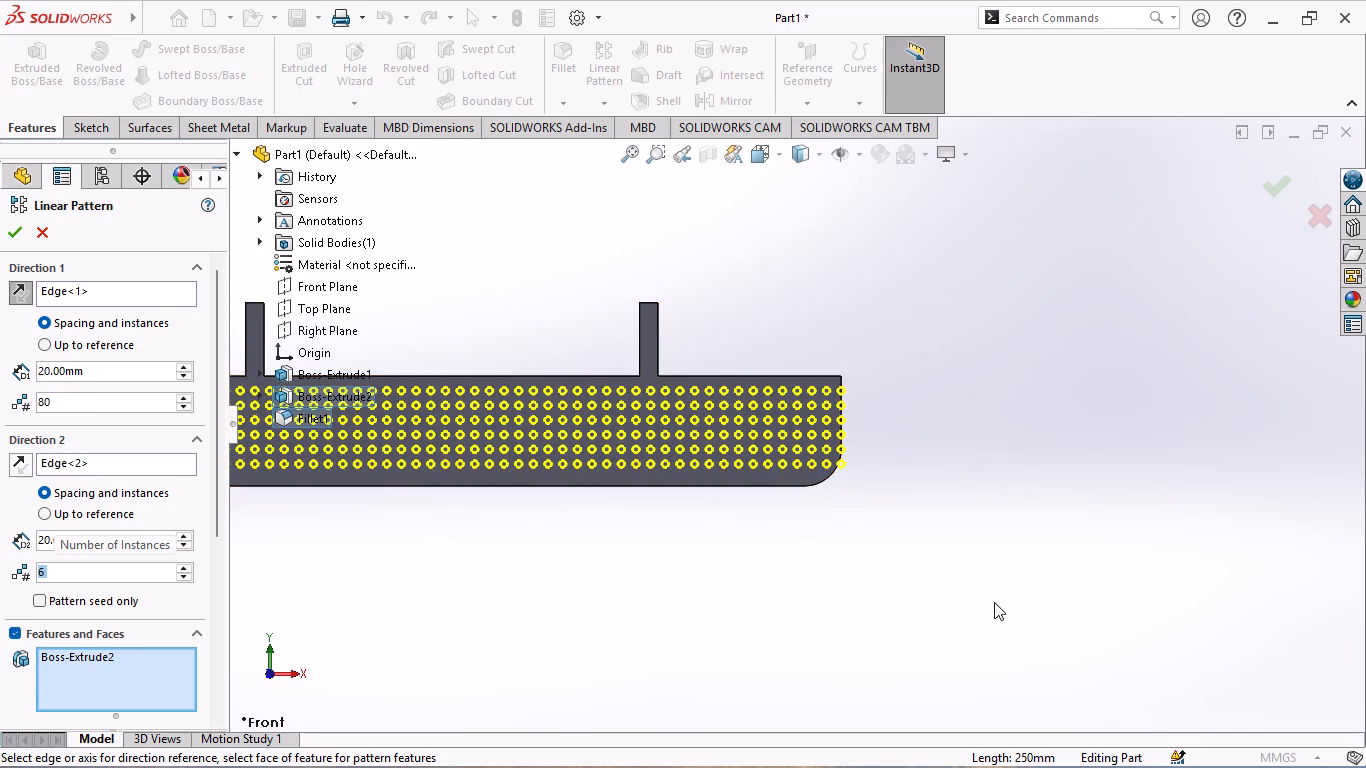
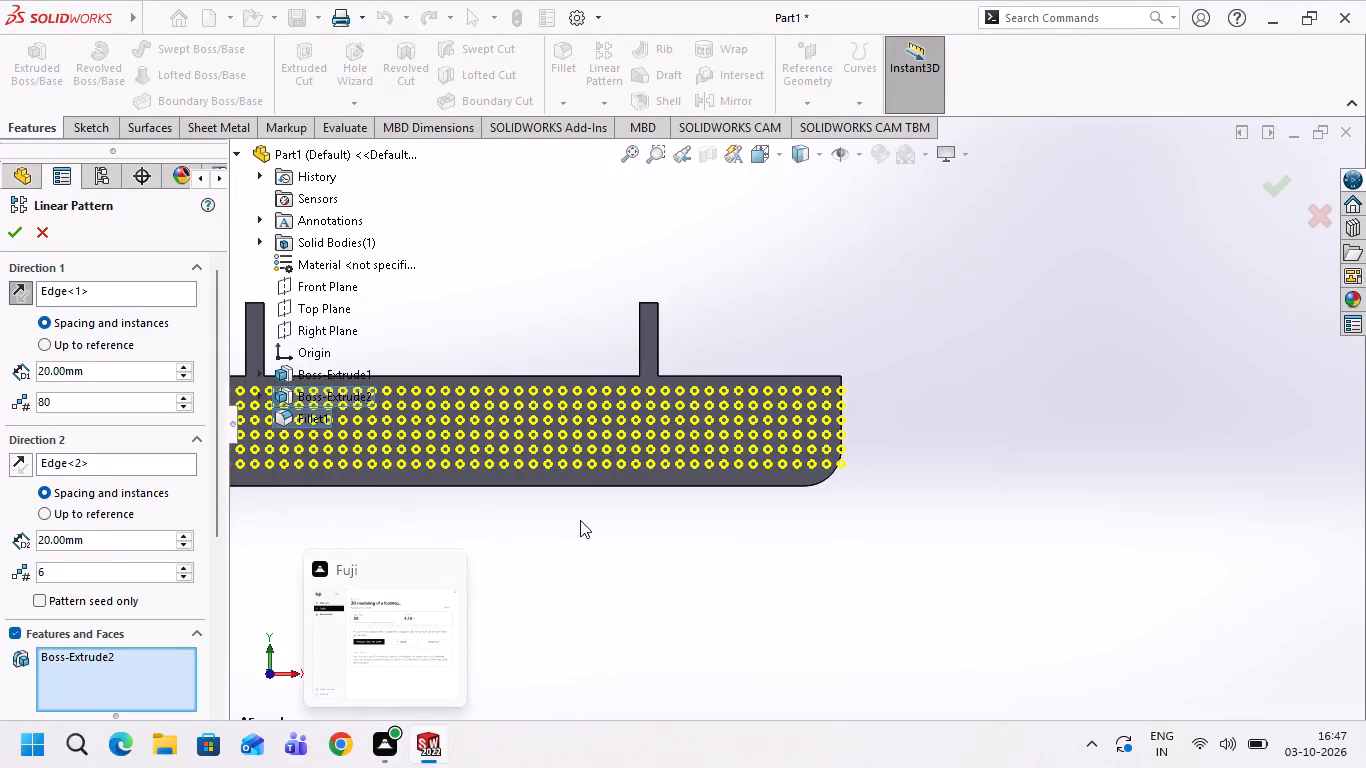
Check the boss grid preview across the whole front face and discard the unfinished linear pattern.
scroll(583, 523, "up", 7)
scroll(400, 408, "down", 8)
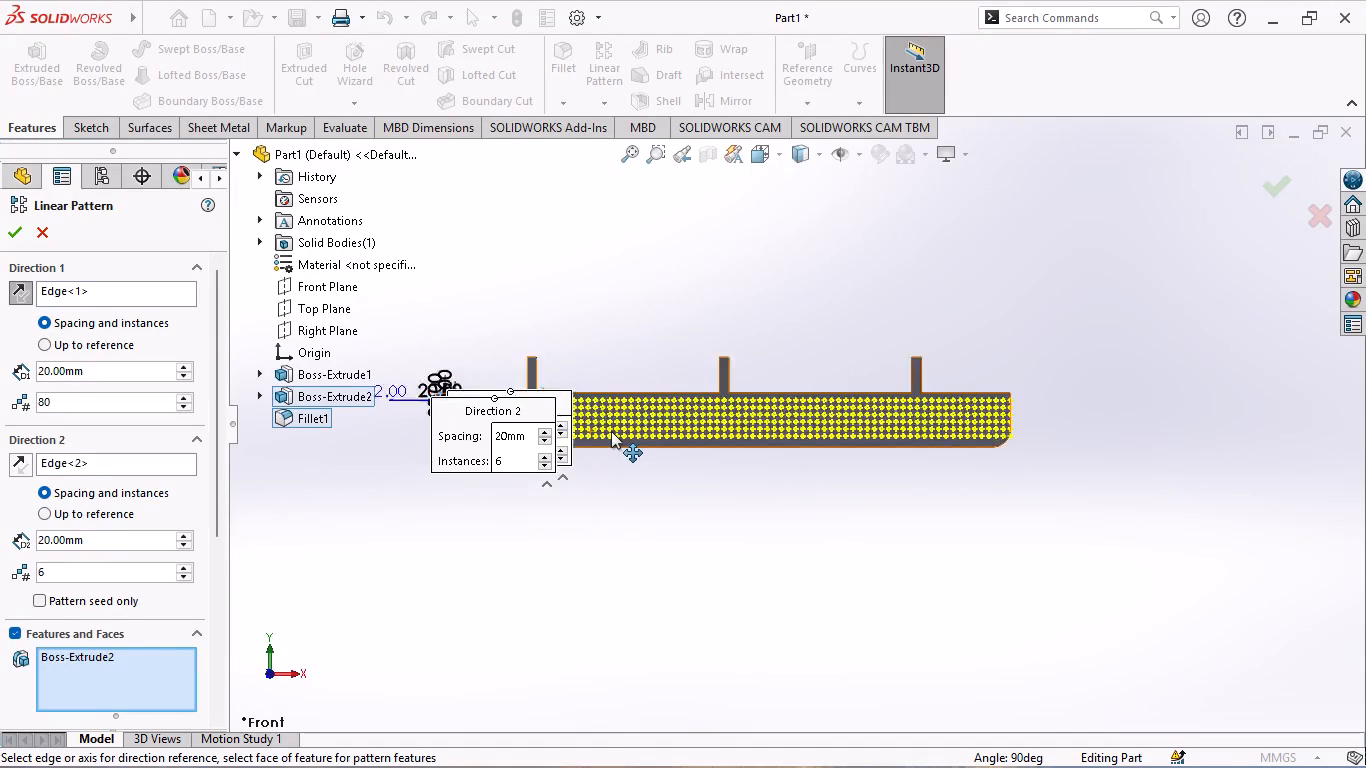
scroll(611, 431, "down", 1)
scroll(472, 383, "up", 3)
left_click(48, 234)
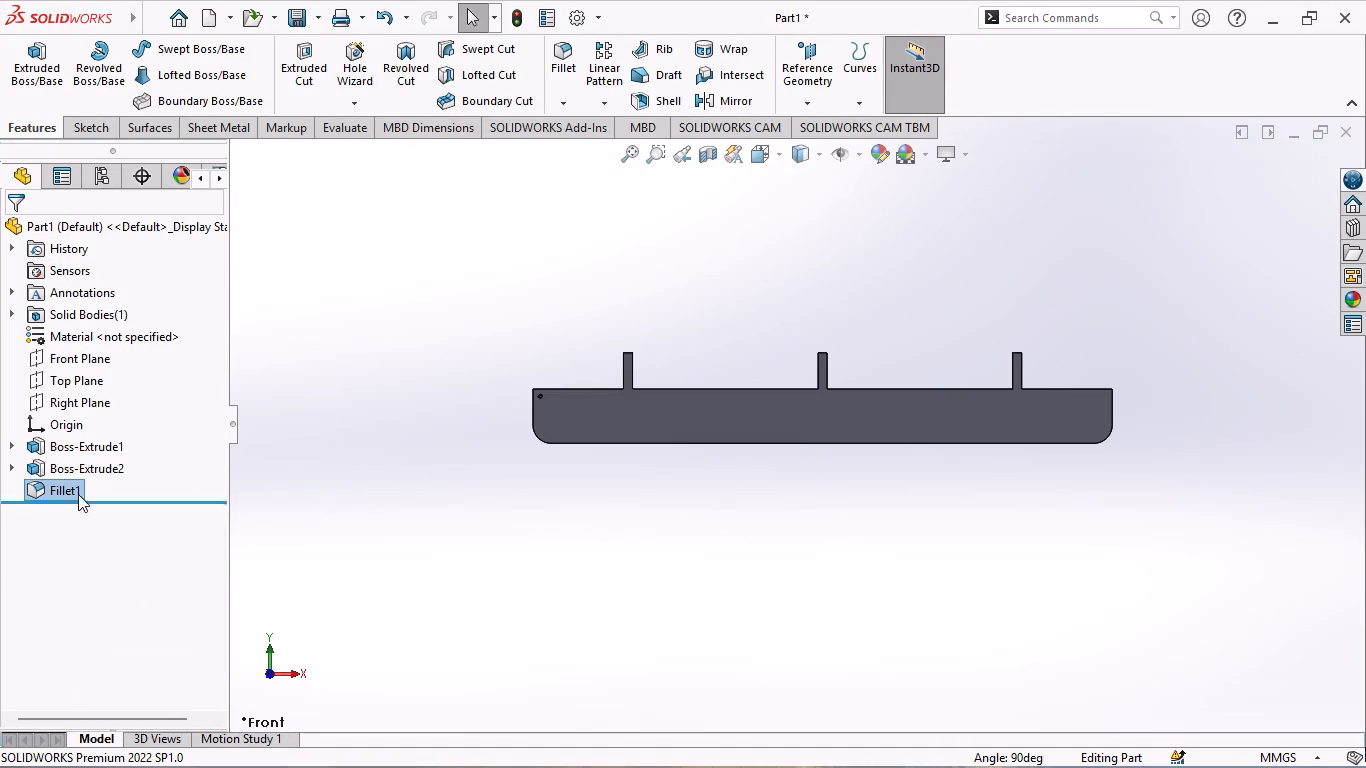
Open the round boss's sketch and examine the circle's diameter and its offsets from the front face's top and end edges.
left_click(10, 465)
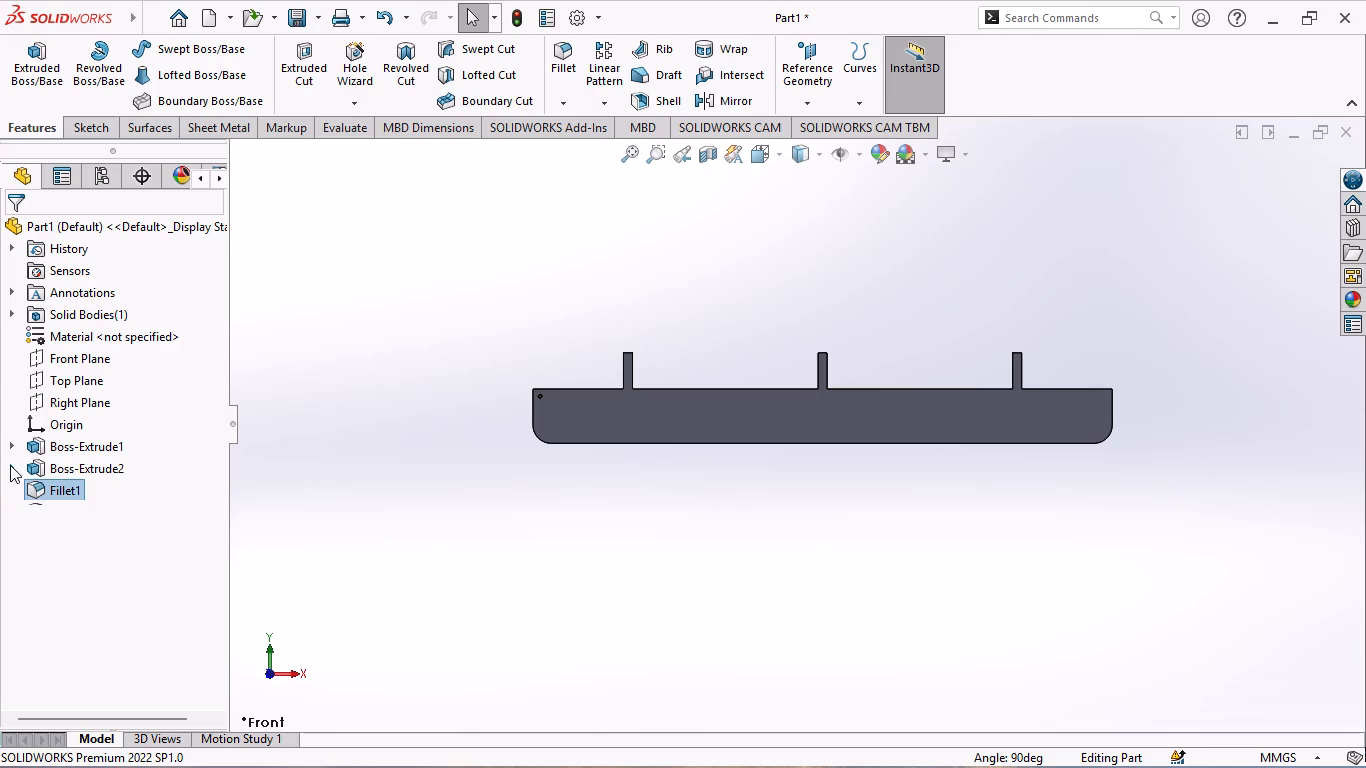
left_click(84, 483)
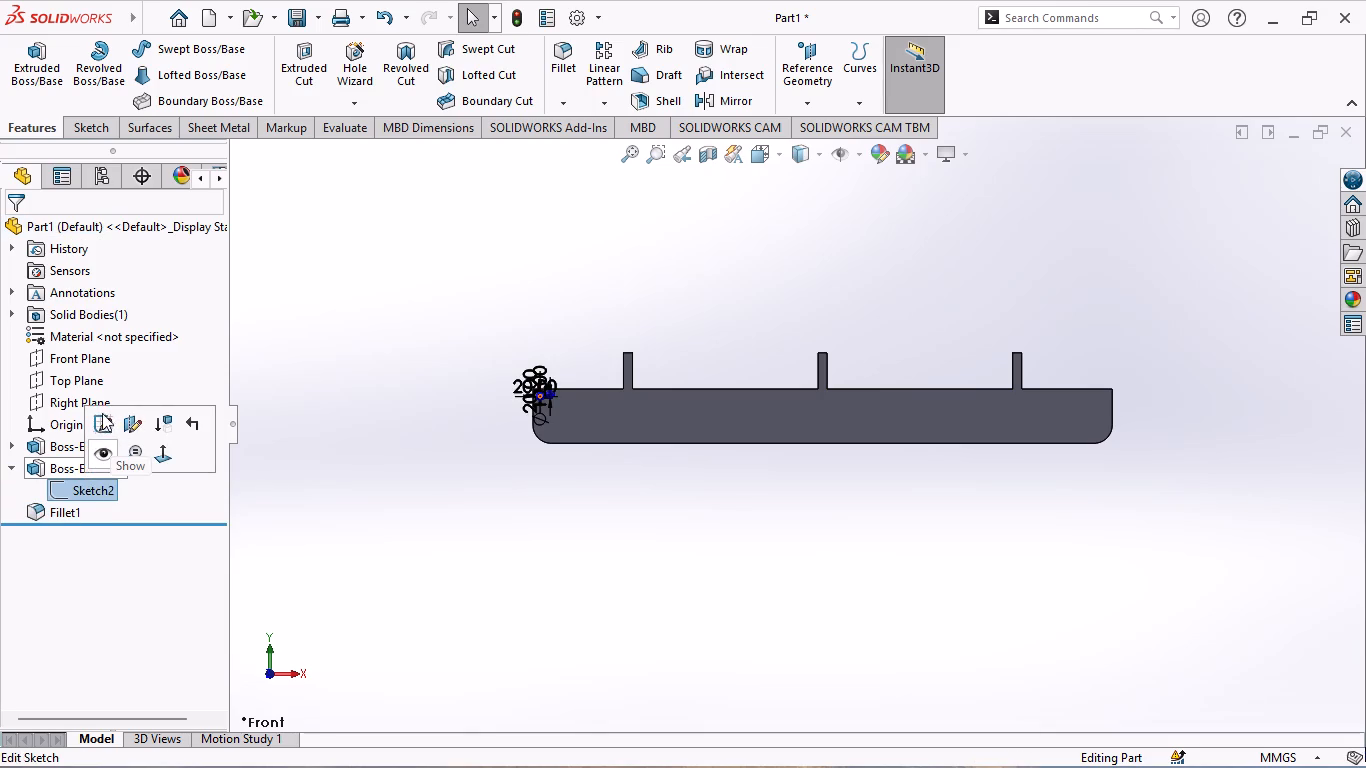
left_click(101, 415)
scroll(445, 408, "down", 4)
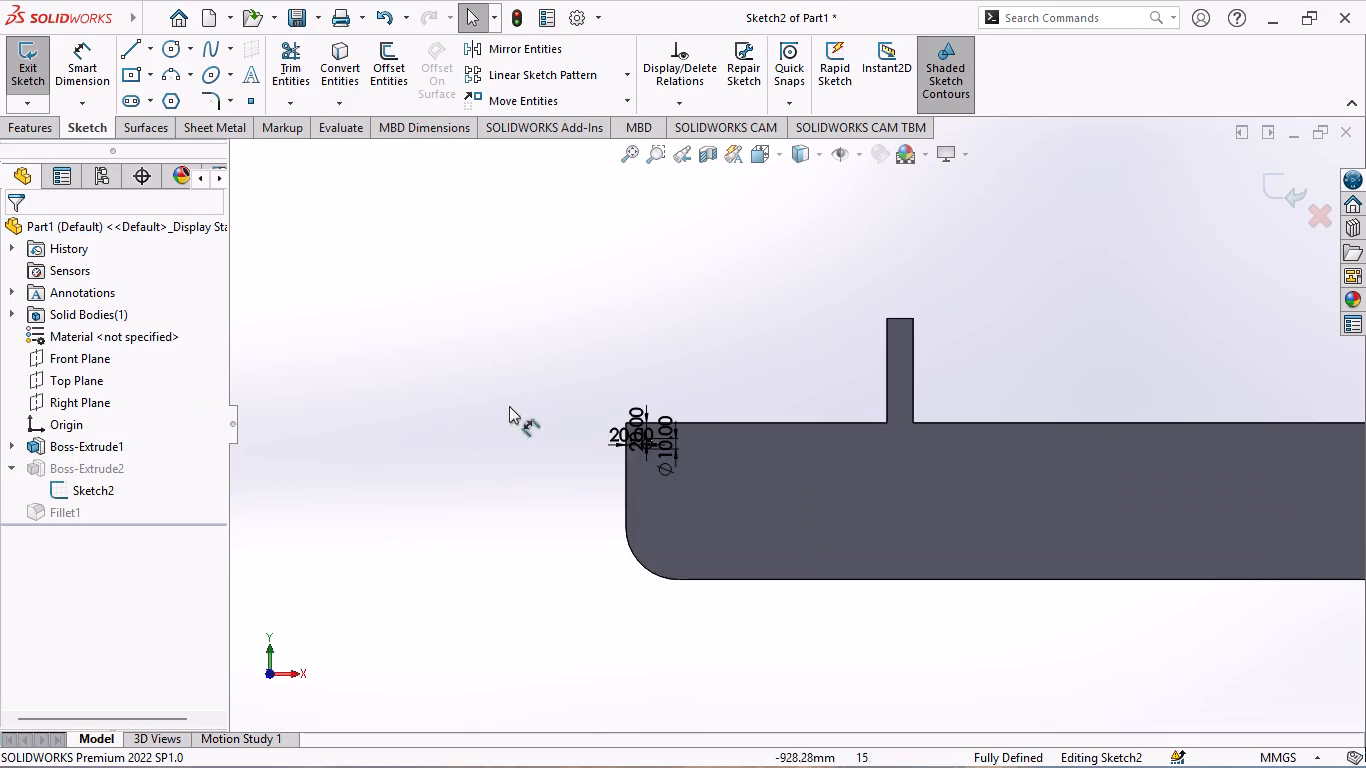
scroll(509, 406, "down", 8)
scroll(843, 475, "down", 8)
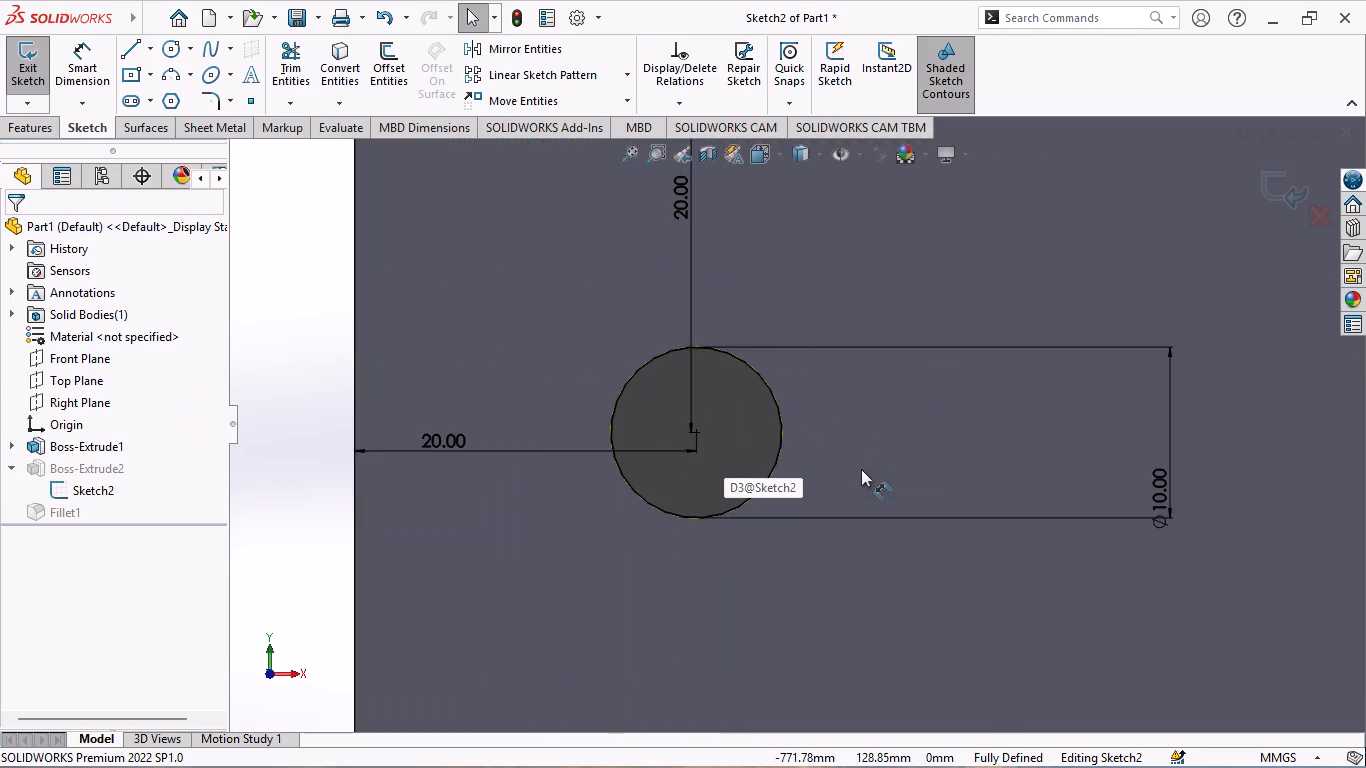
scroll(861, 469, "up", 3)
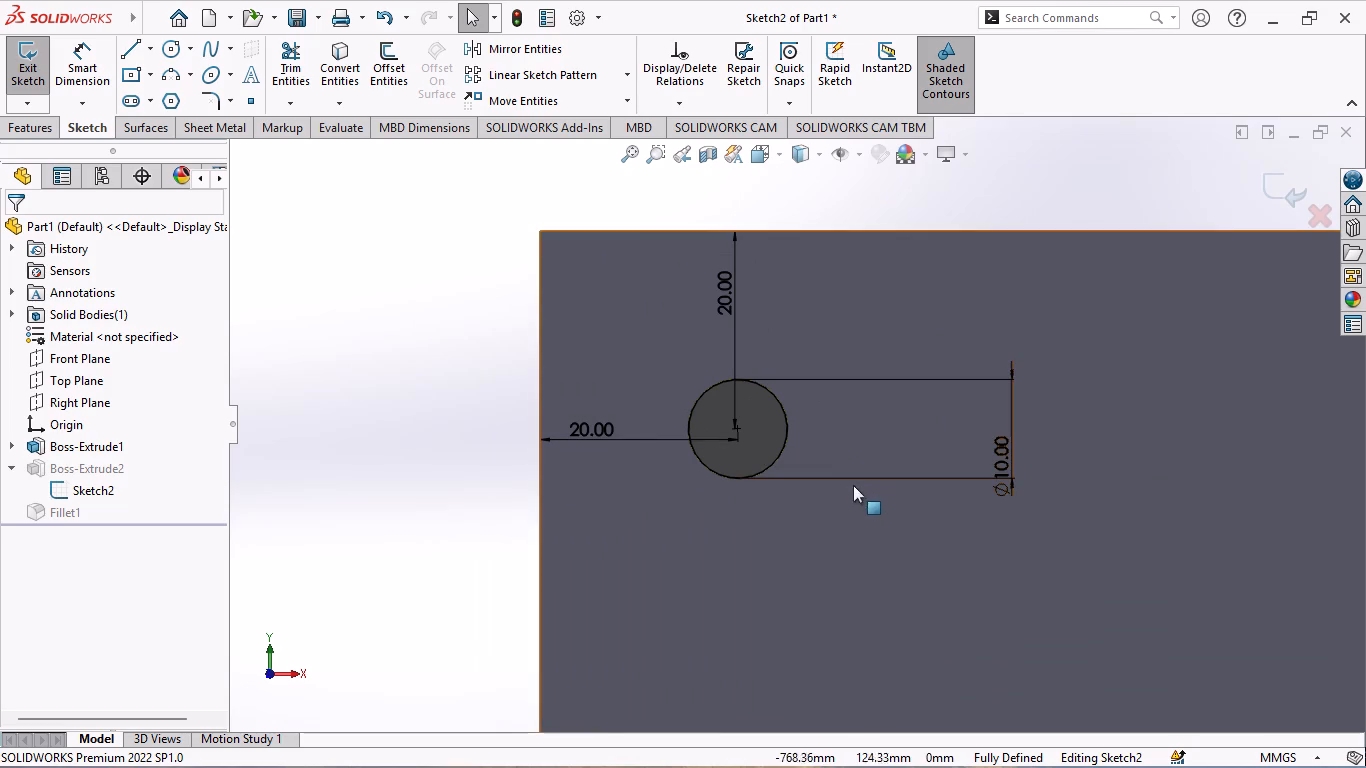
scroll(772, 568, "up", 3)
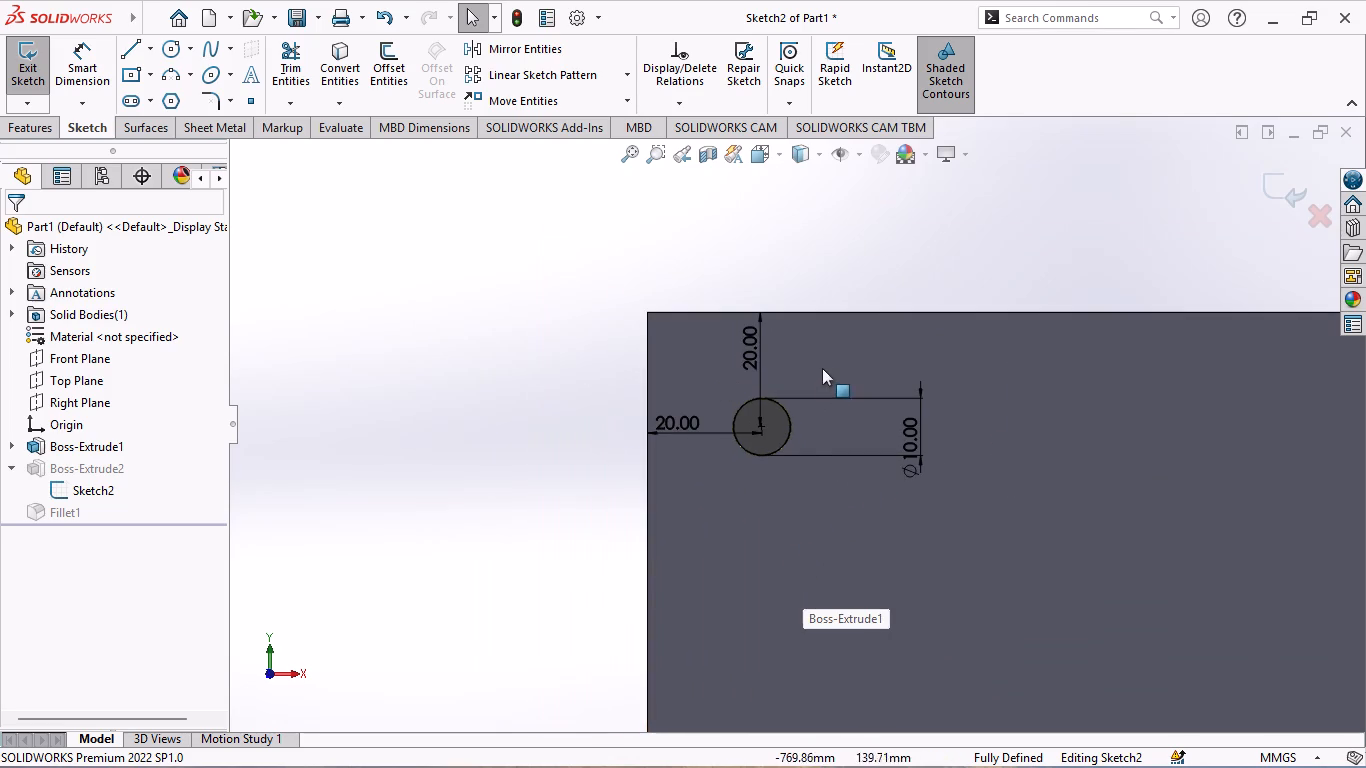
scroll(795, 430, "down", 3)
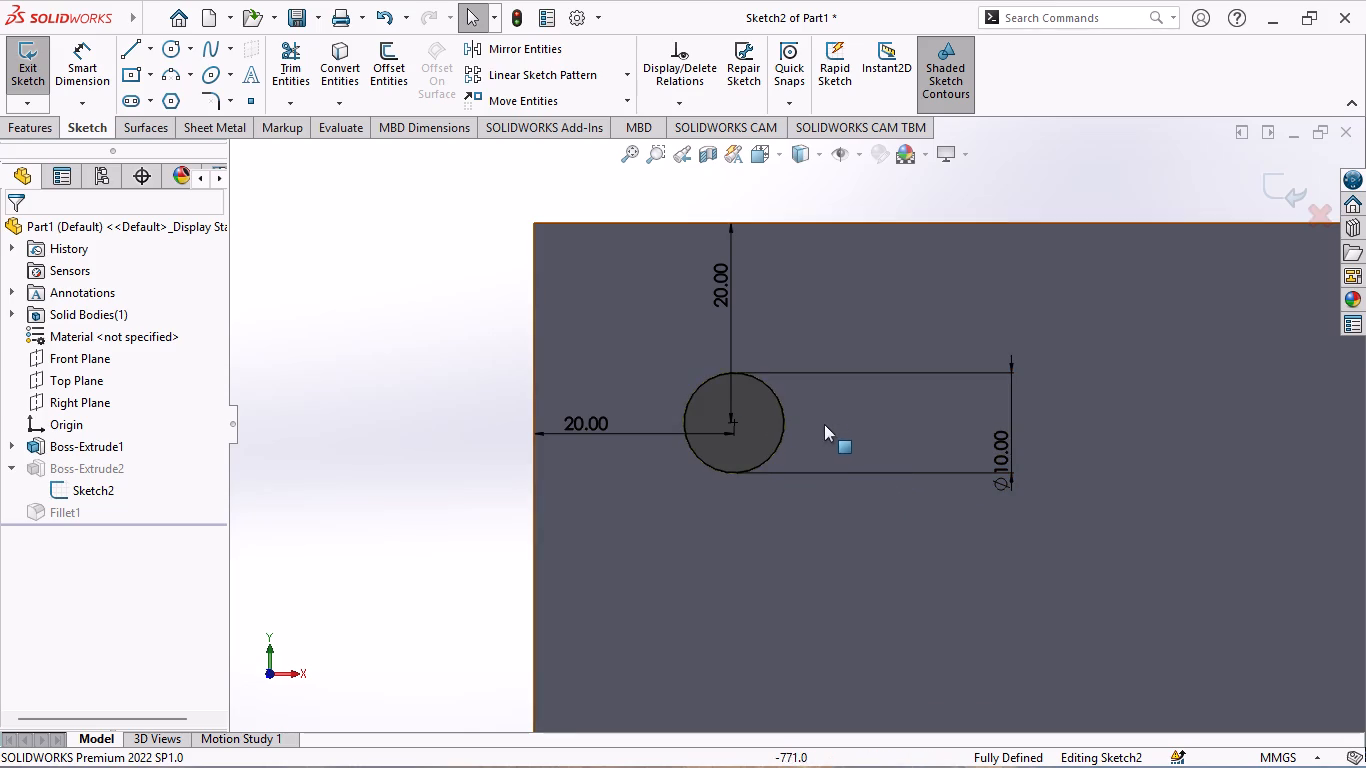
scroll(753, 390, "up", 2)
scroll(753, 394, "down", 4)
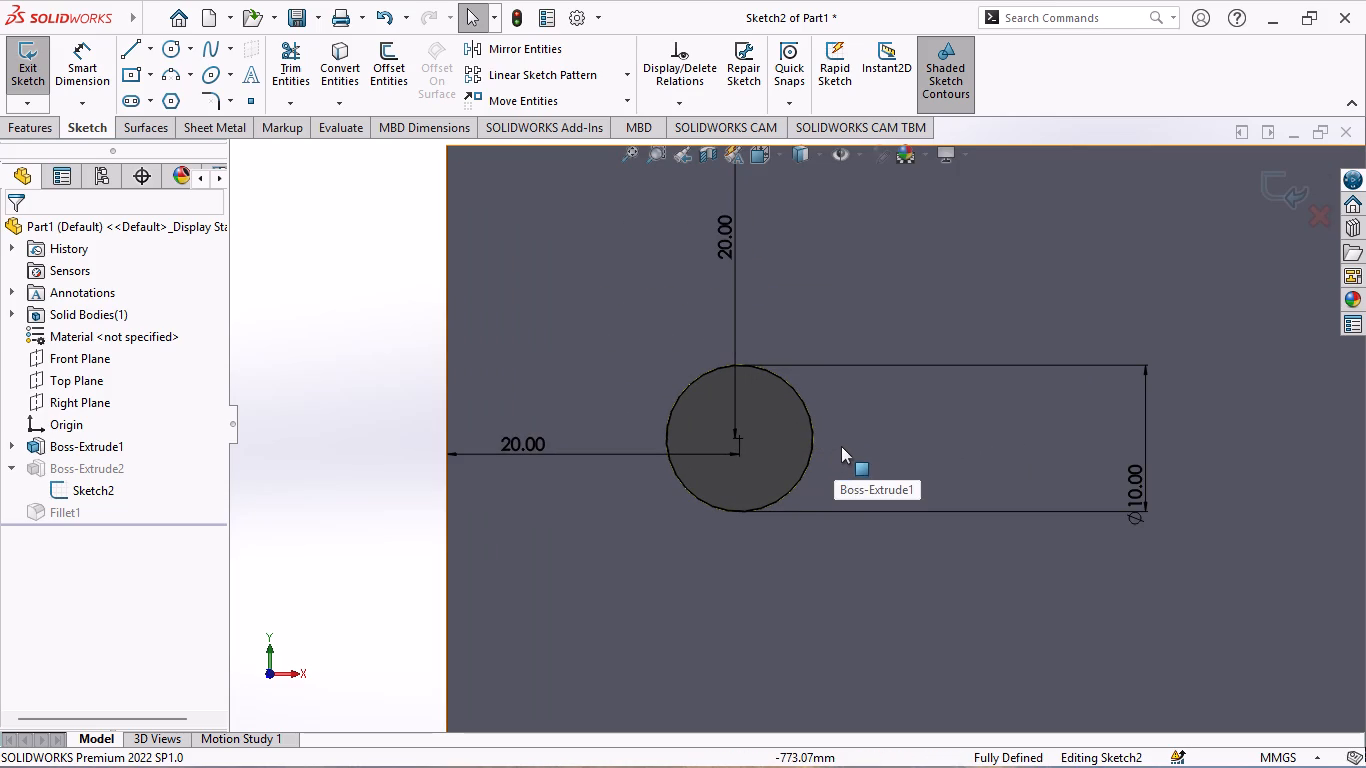
scroll(840, 438, "up", 1)
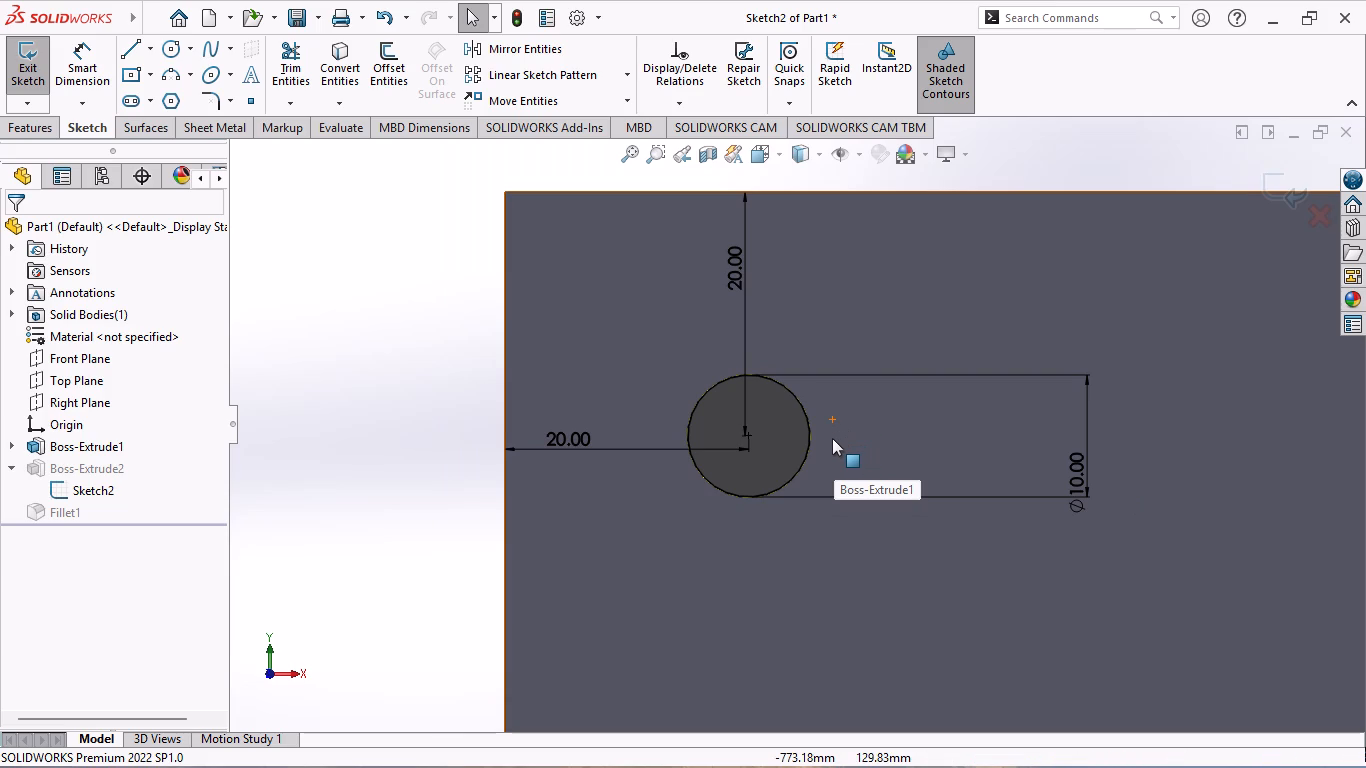
scroll(832, 439, "up", 2)
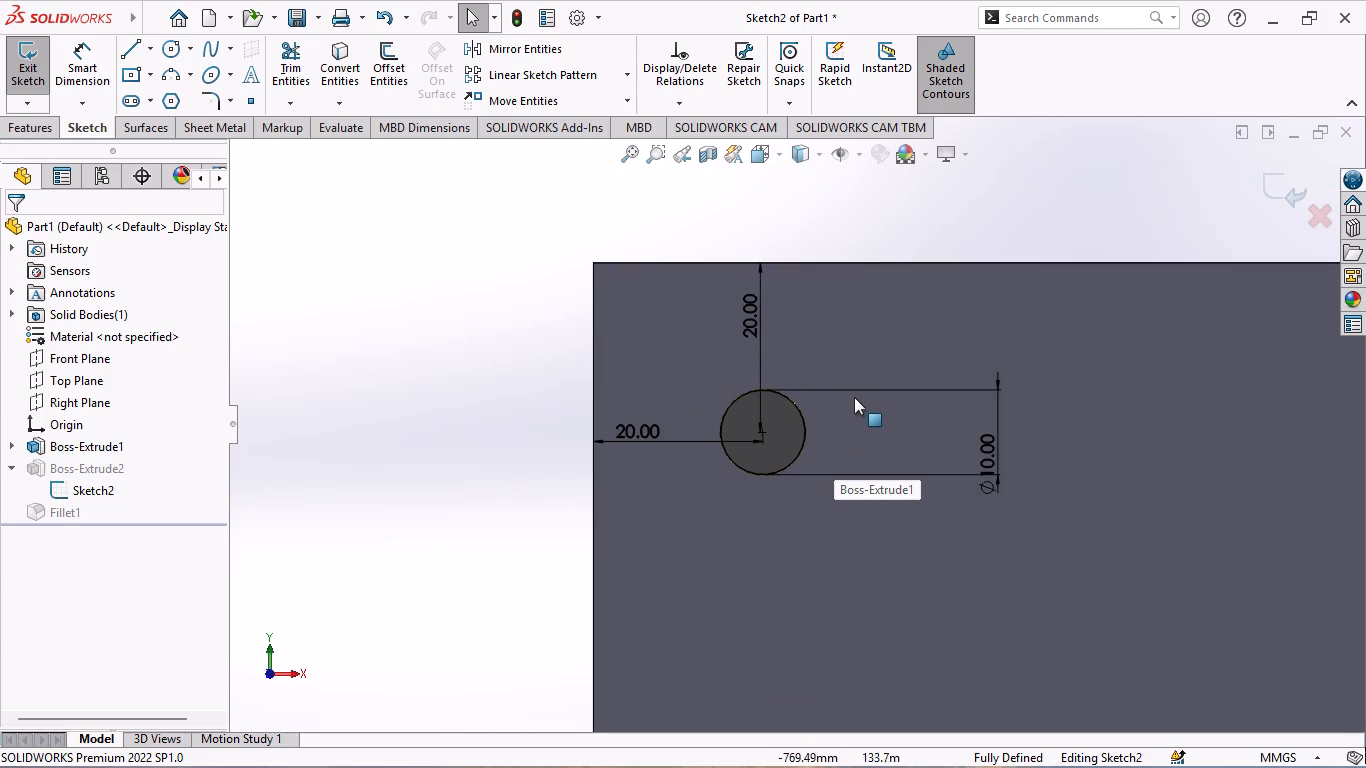
scroll(859, 389, "down", 4)
scroll(693, 489, "down", 2)
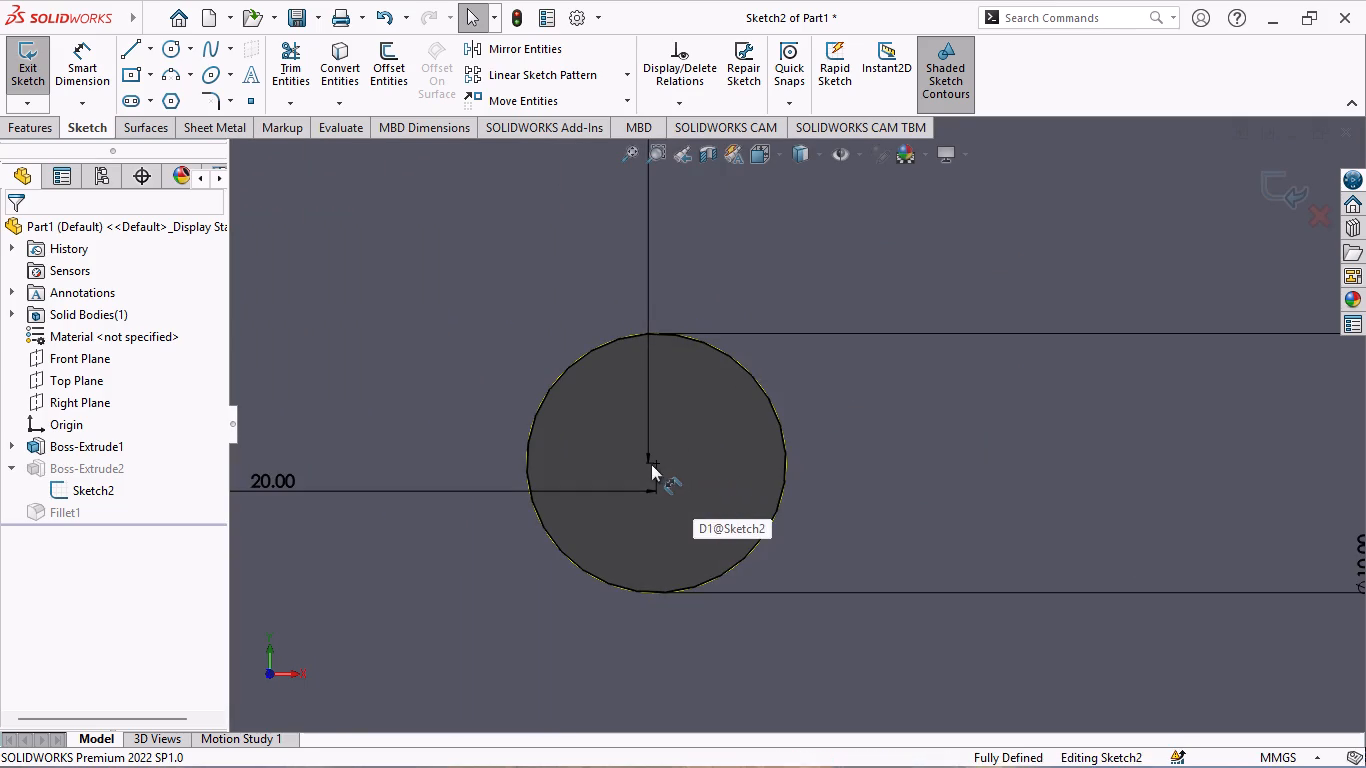
scroll(651, 464, "up", 10)
scroll(1205, 421, "up", 7)
scroll(1223, 421, "down", 4)
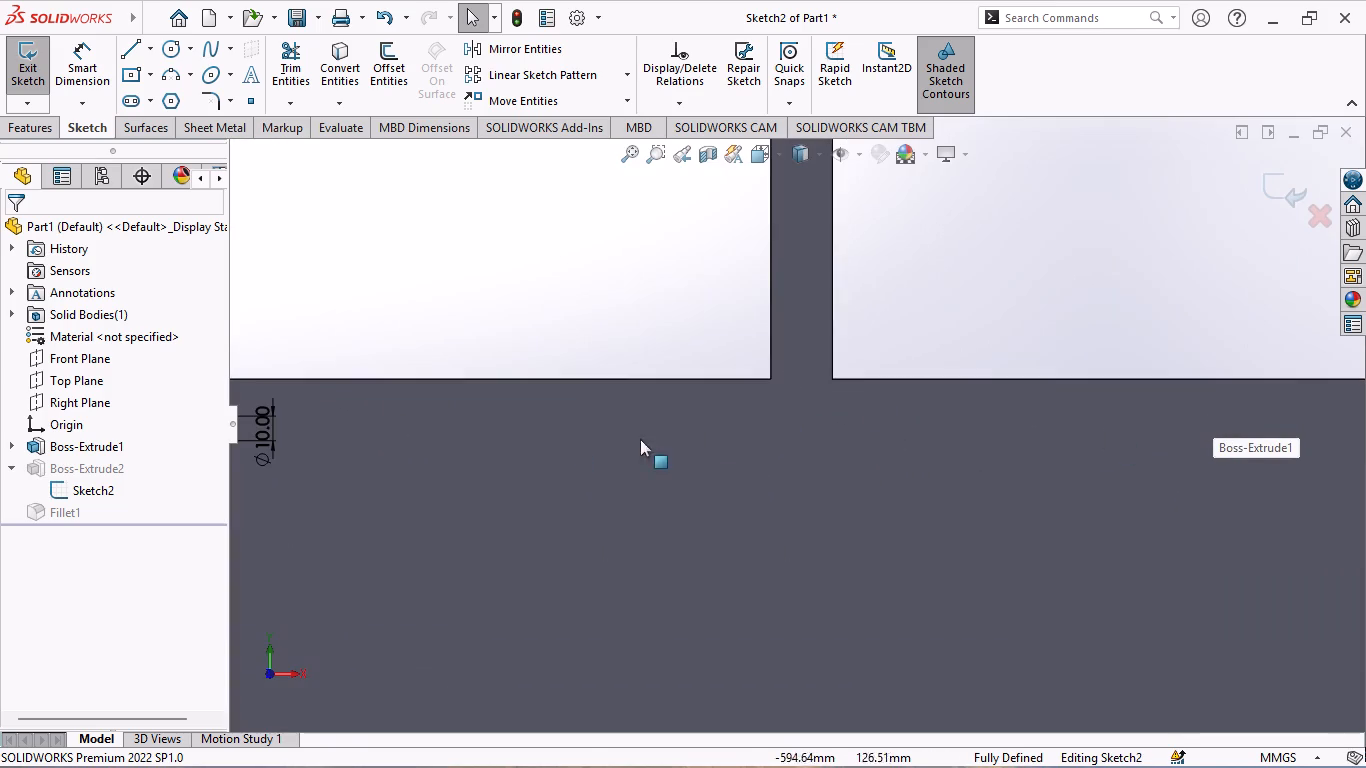
scroll(442, 431, "up", 3)
scroll(449, 408, "down", 4)
scroll(584, 443, "down", 8)
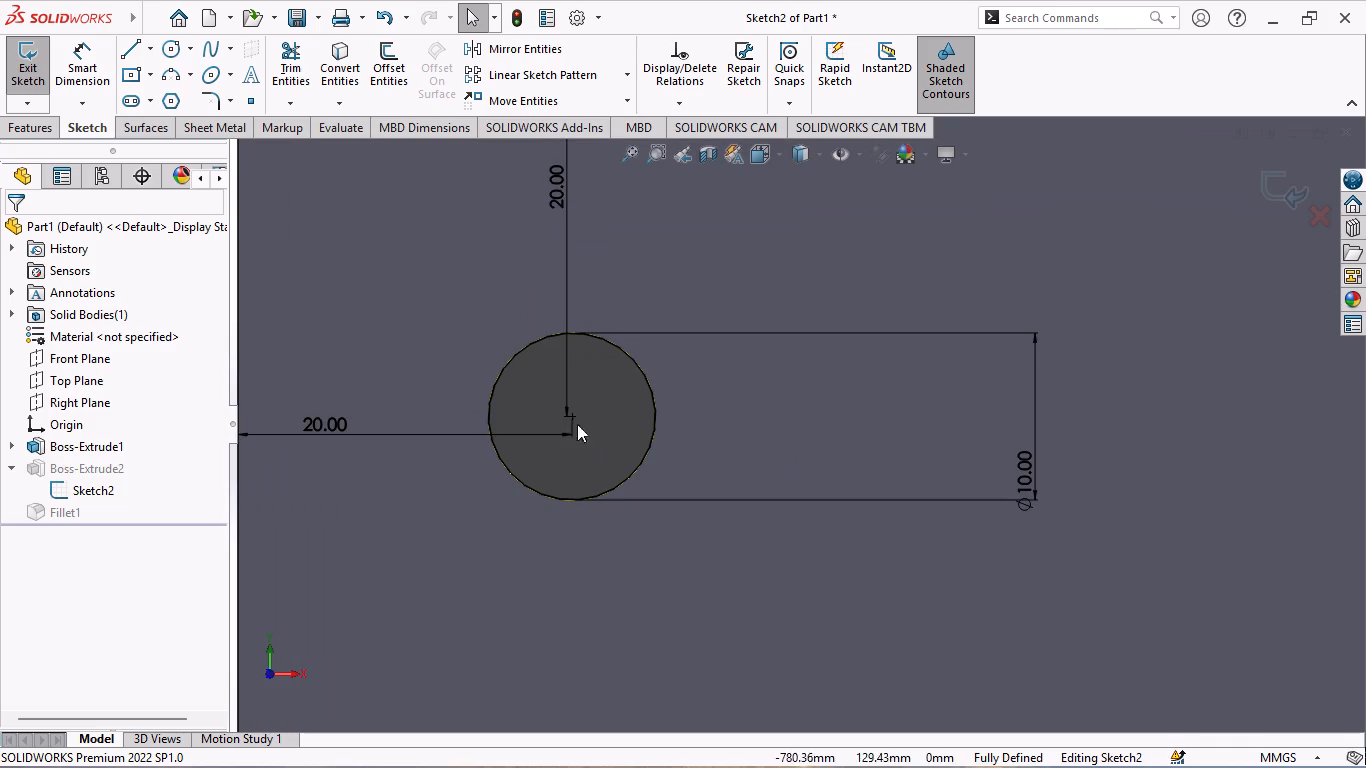
scroll(416, 390, "up", 6)
scroll(873, 430, "down", 2)
scroll(645, 426, "down", 2)
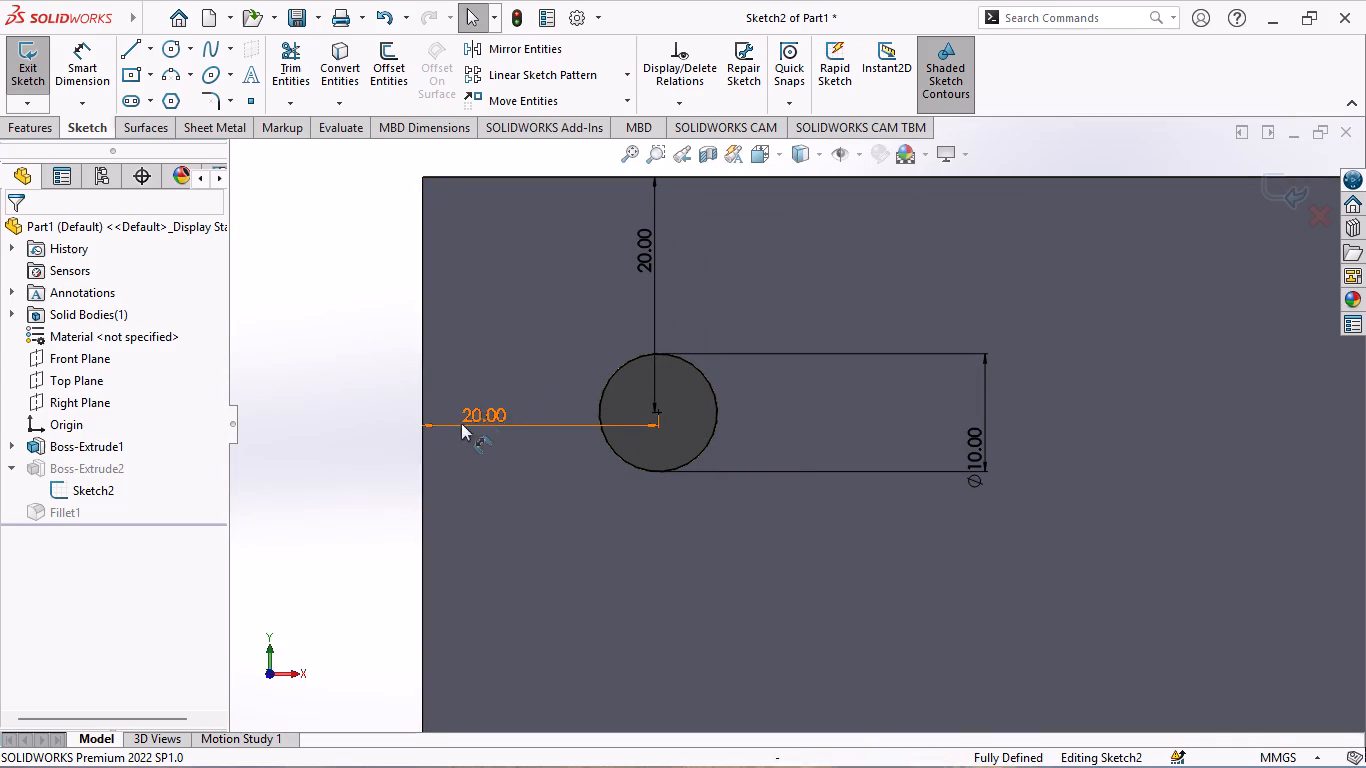
scroll(678, 420, "up", 5)
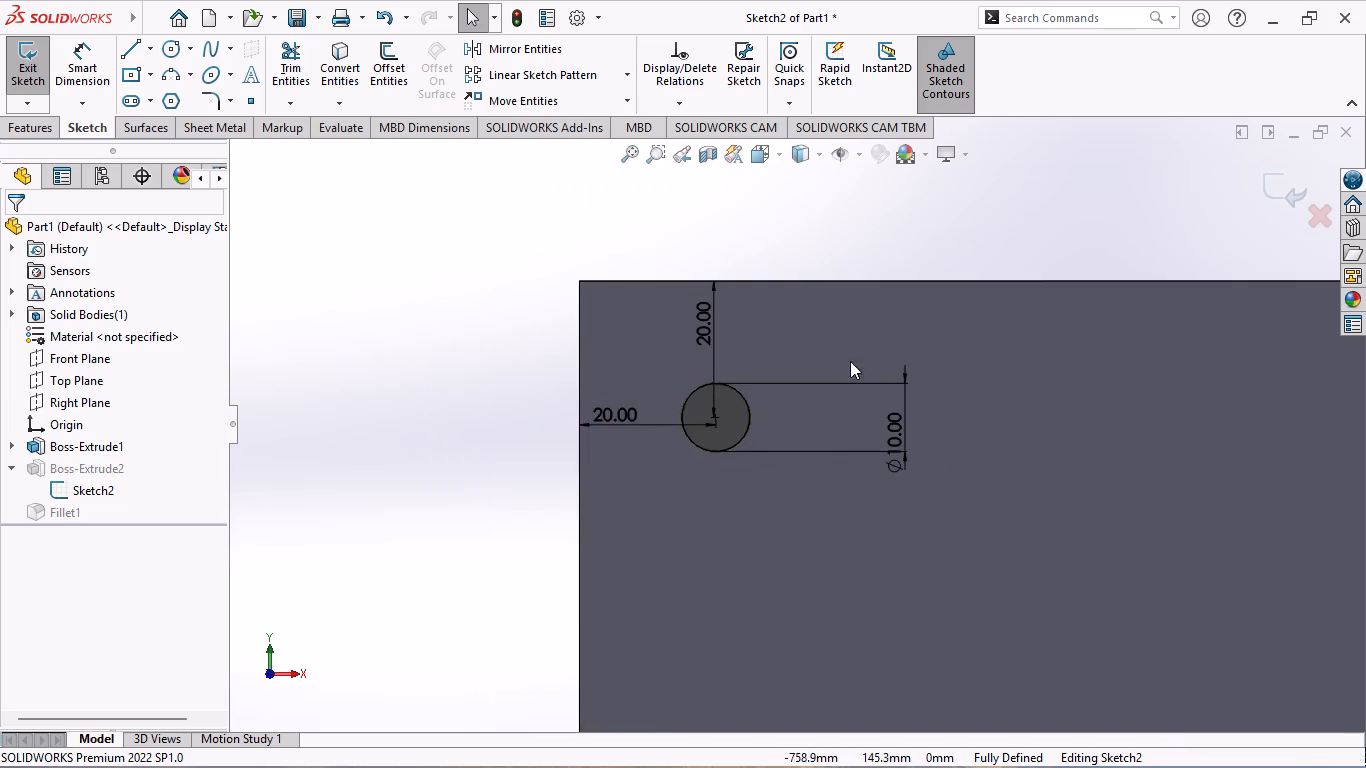
scroll(850, 361, "up", 2)
scroll(955, 488, "down", 1)
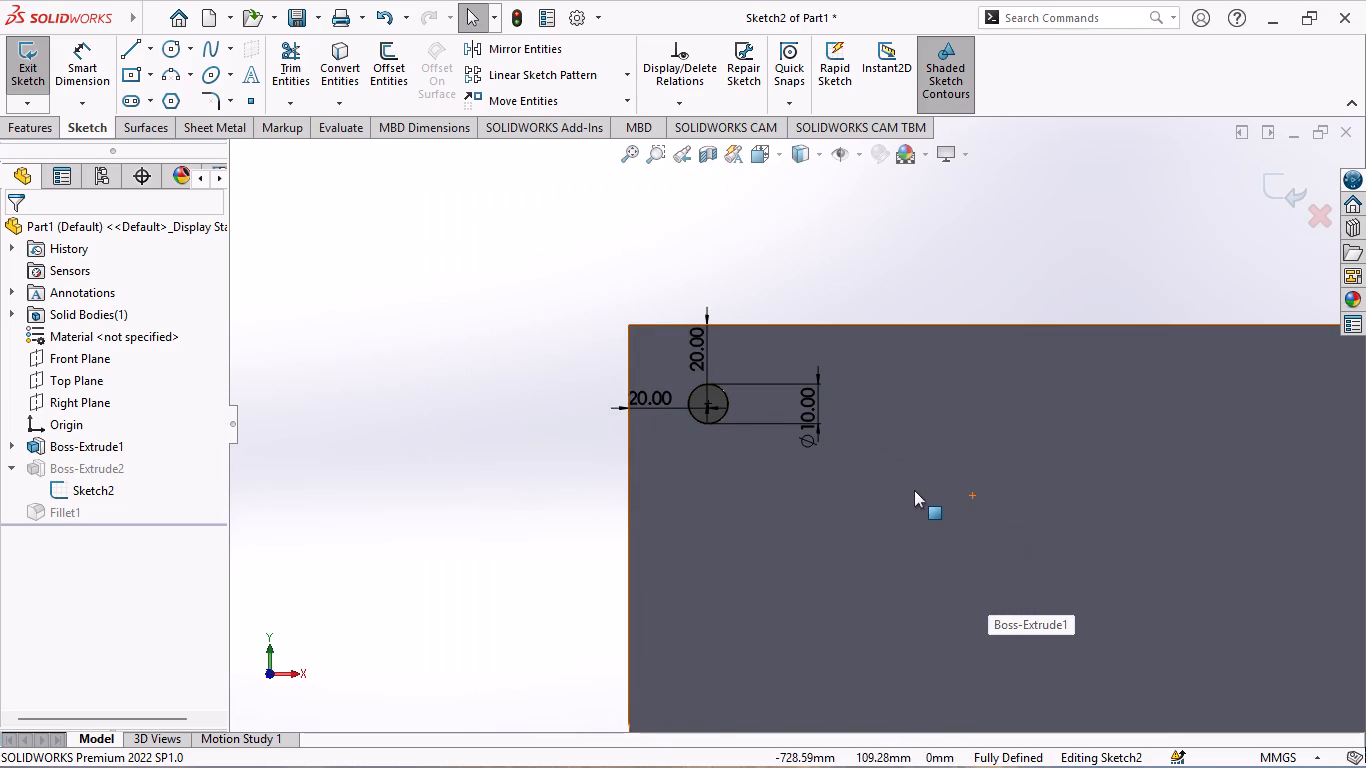
scroll(914, 490, "up", 4)
scroll(1026, 480, "down", 5)
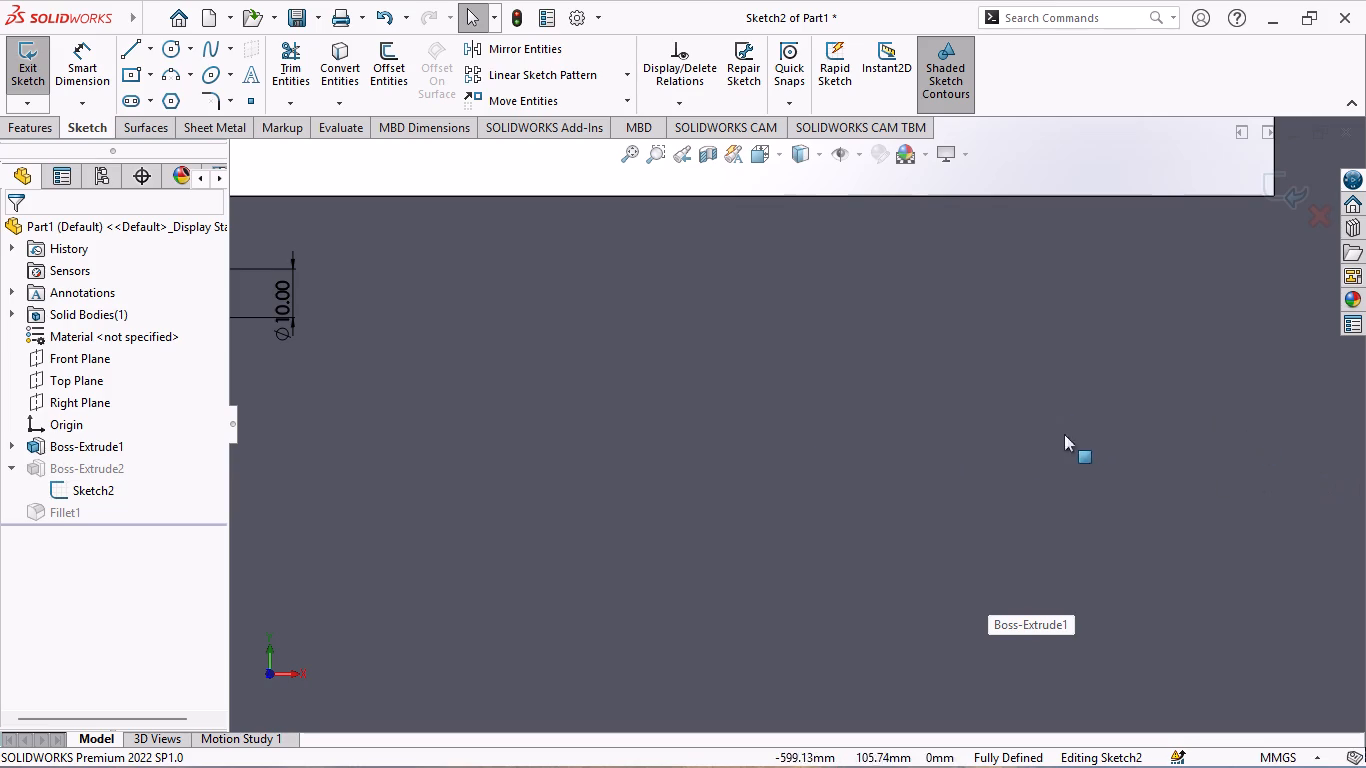
scroll(369, 366, "up", 4)
scroll(494, 350, "down", 4)
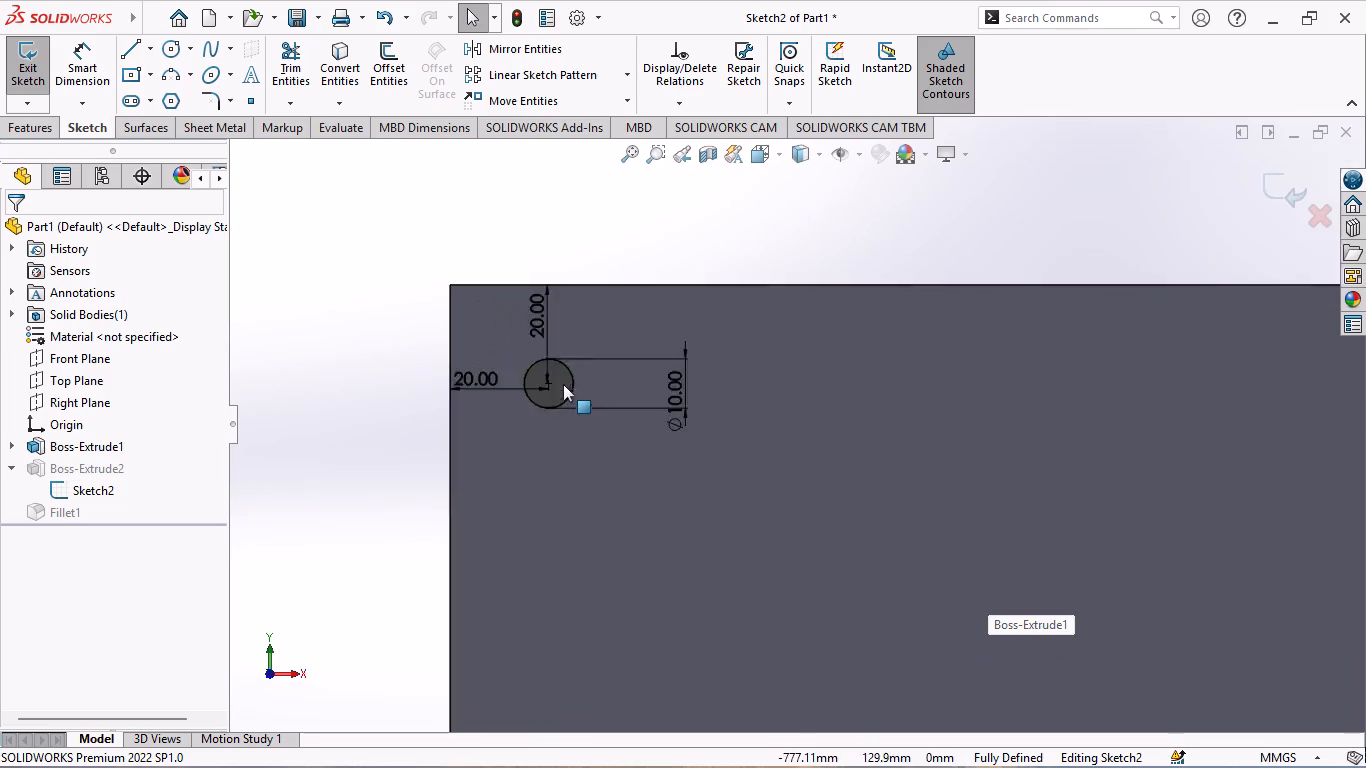
scroll(565, 385, "down", 6)
scroll(717, 389, "down", 4)
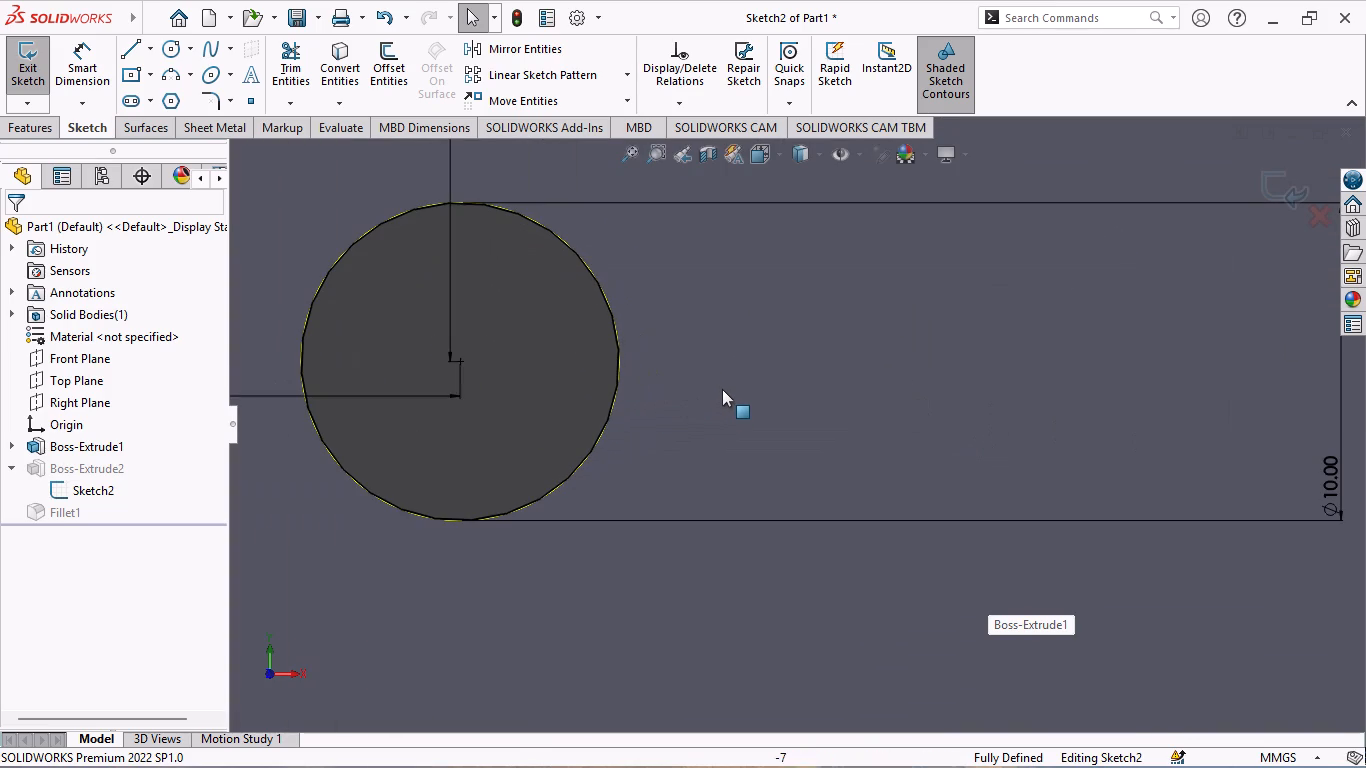
scroll(732, 385, "up", 2)
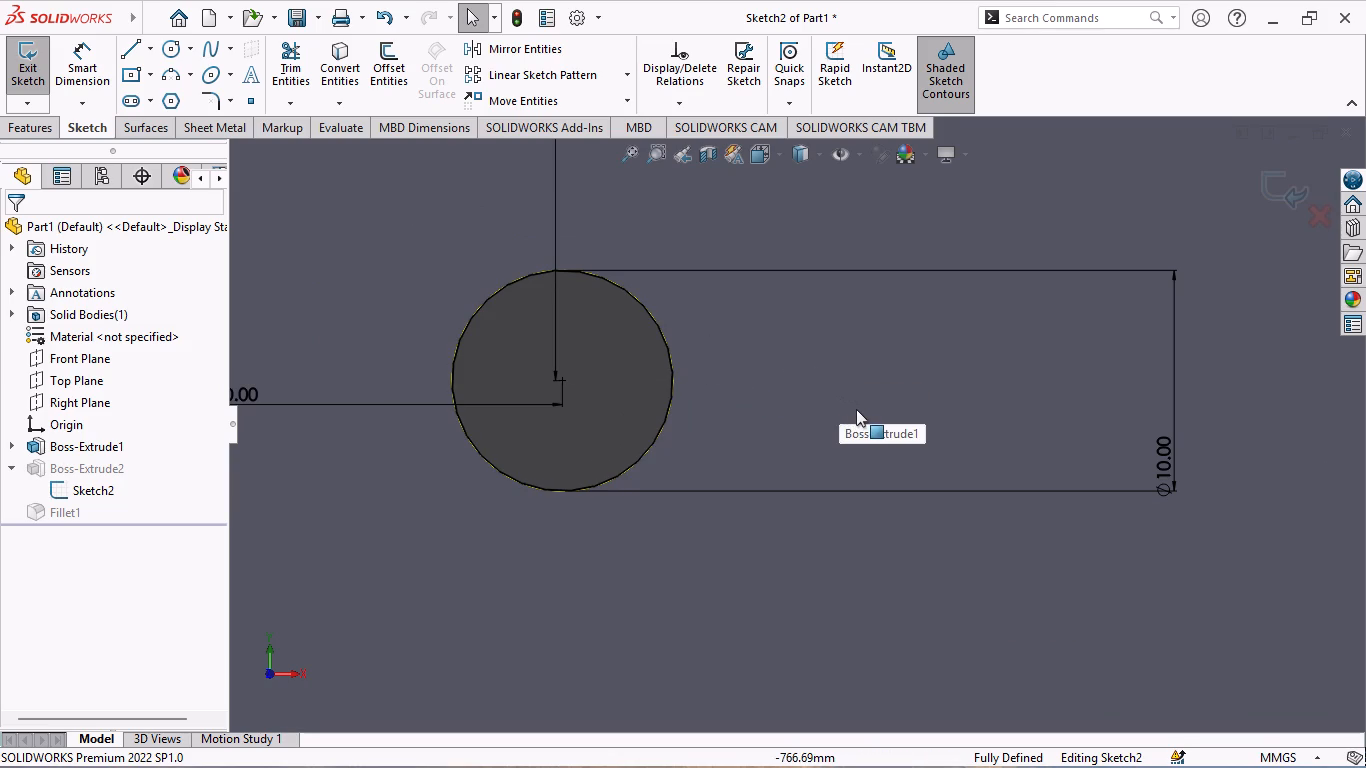
scroll(854, 399, "up", 1)
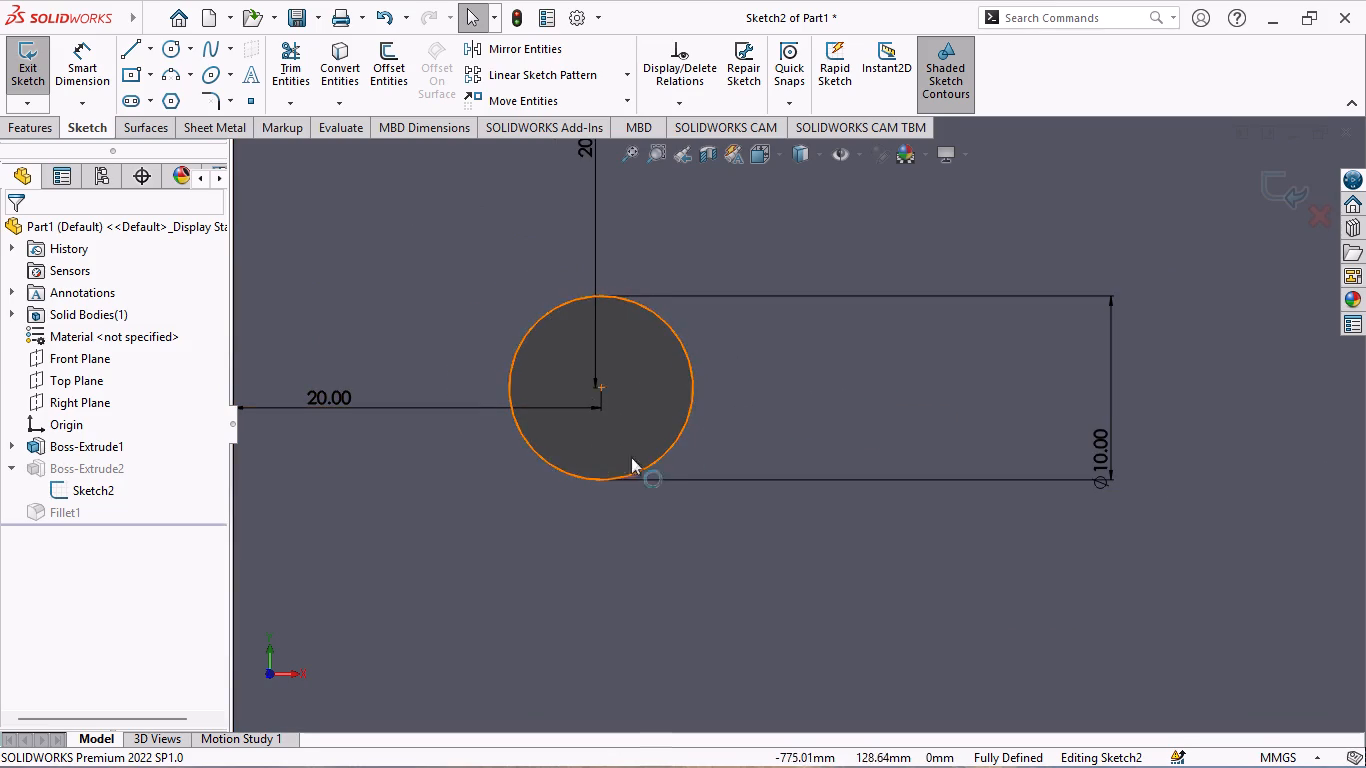
scroll(594, 420, "up", 2)
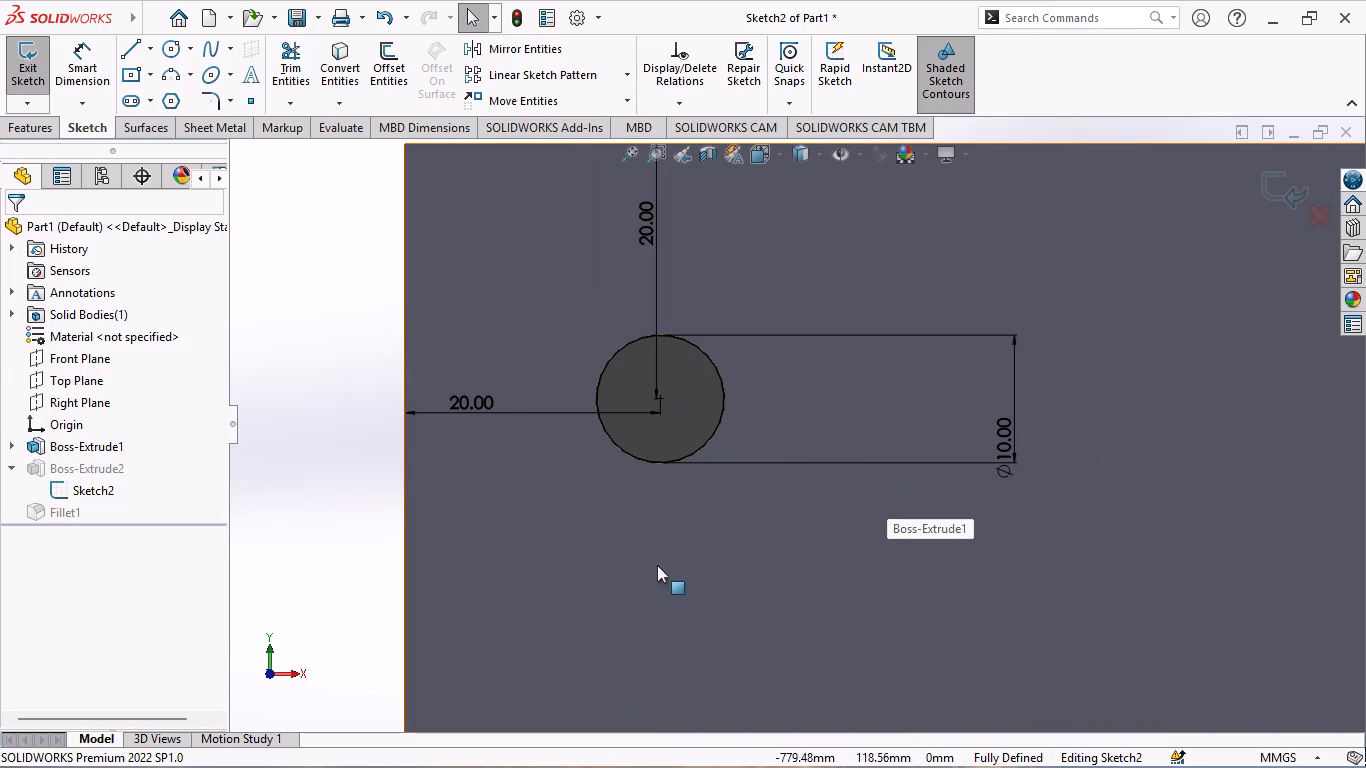
scroll(658, 434, "up", 2)
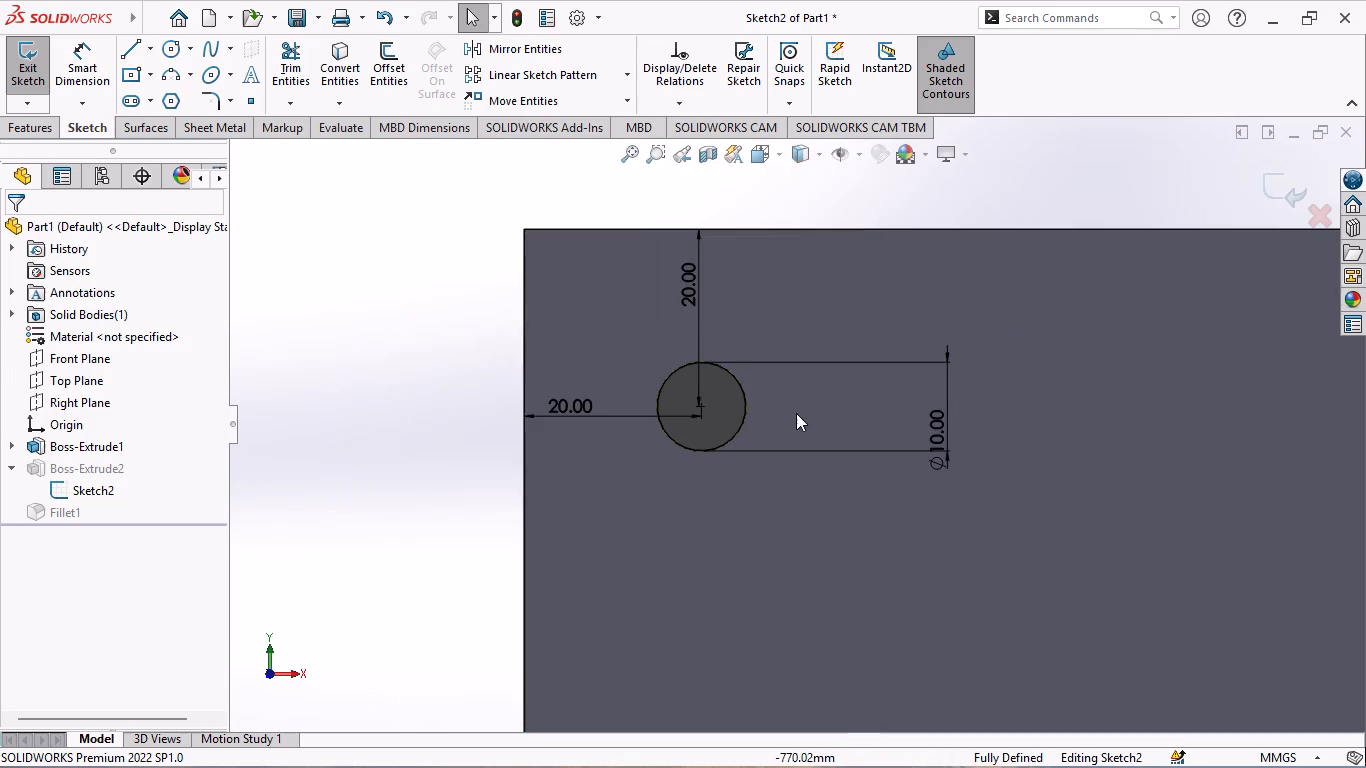
scroll(797, 413, "down", 2)
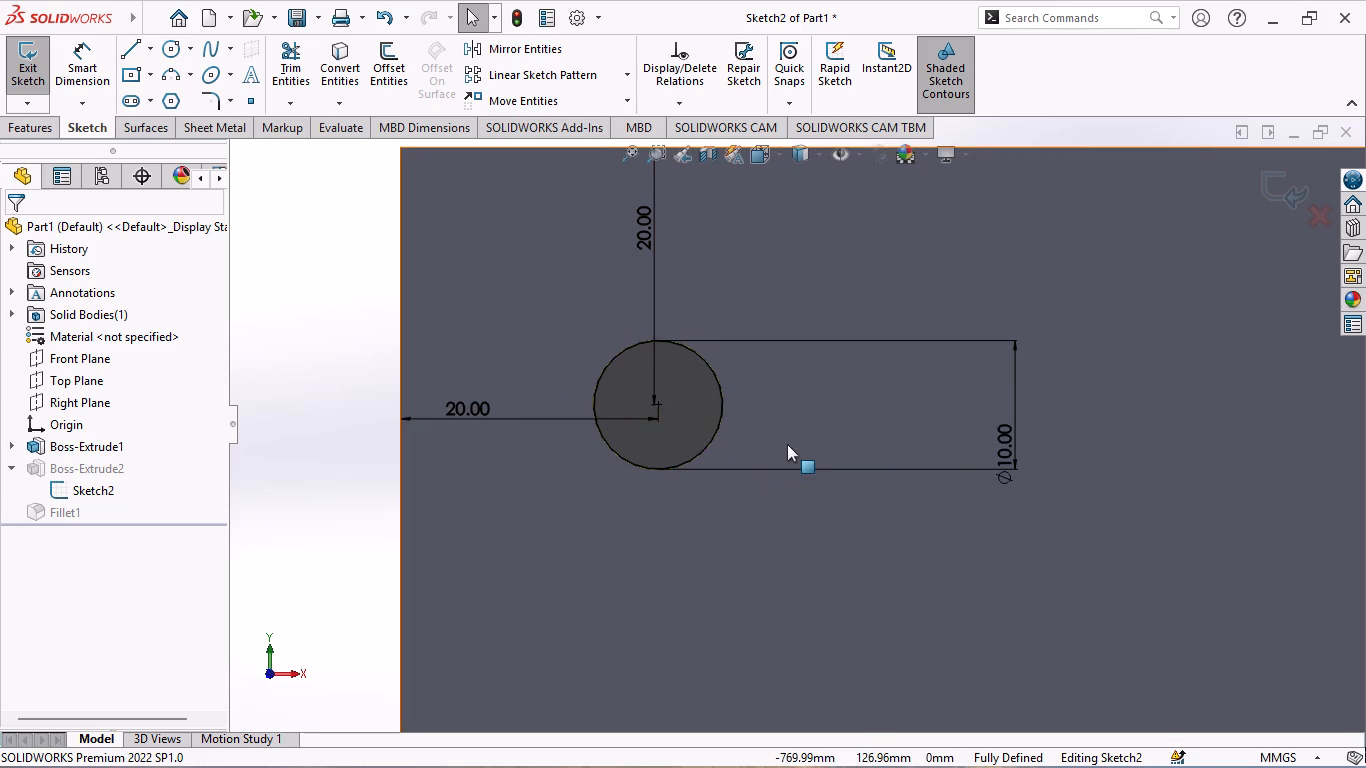
scroll(838, 387, "up", 2)
scroll(1051, 432, "up", 1)
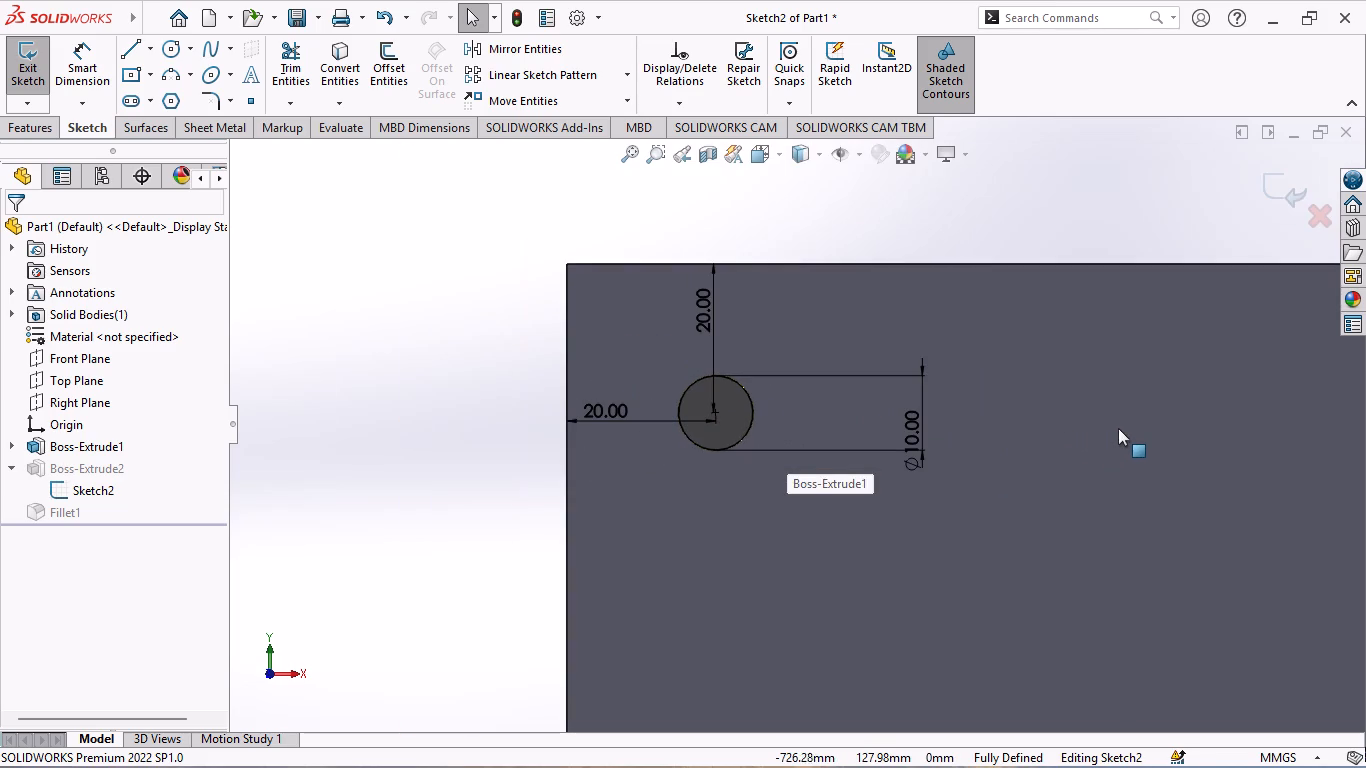
scroll(1118, 428, "down", 1)
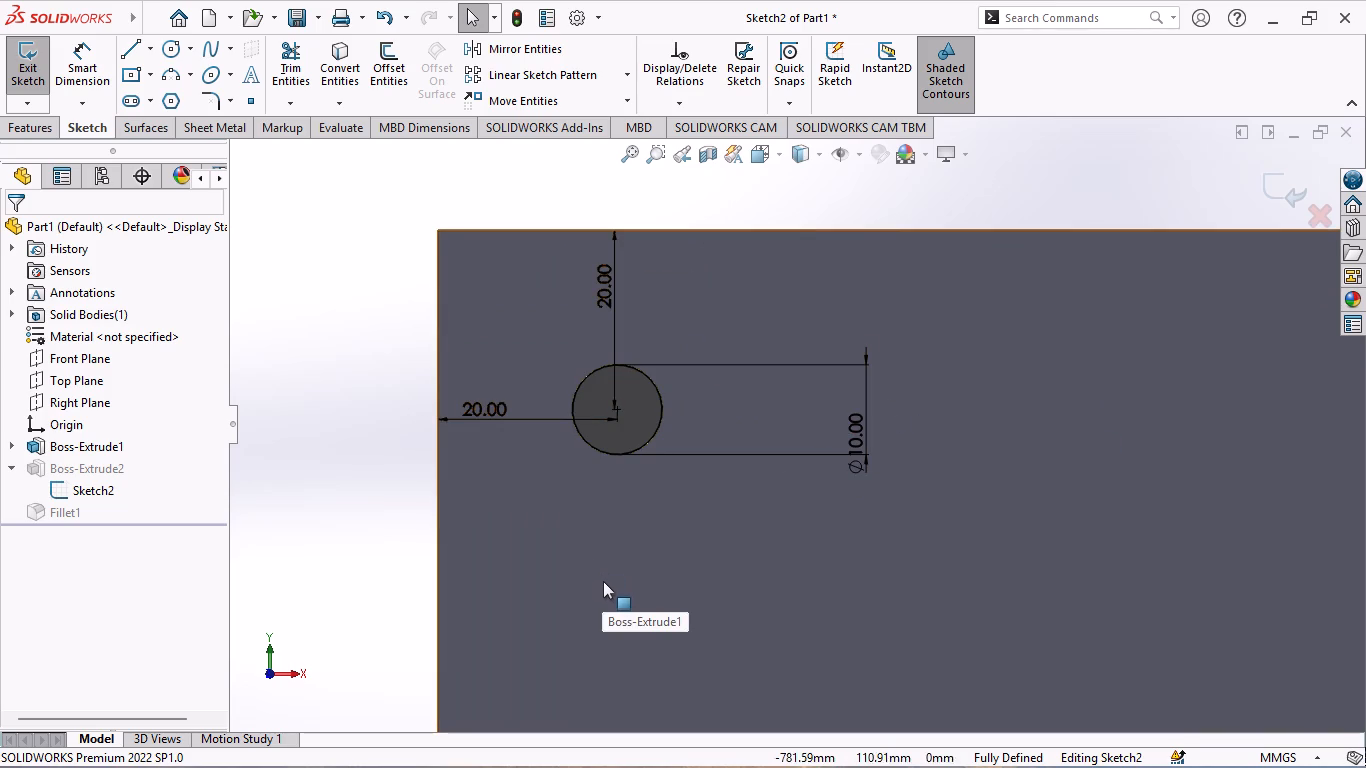
left_click(33, 123)
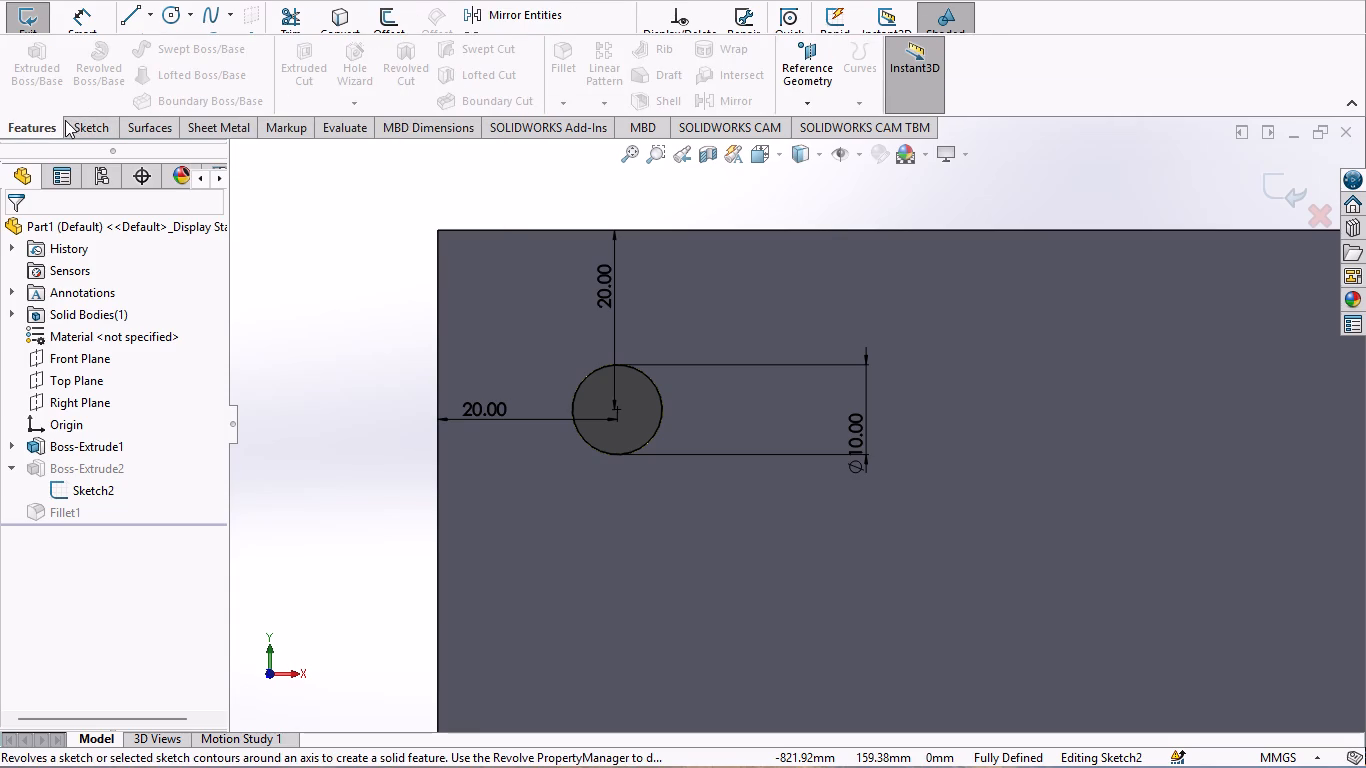
left_click(103, 125)
left_click(18, 61)
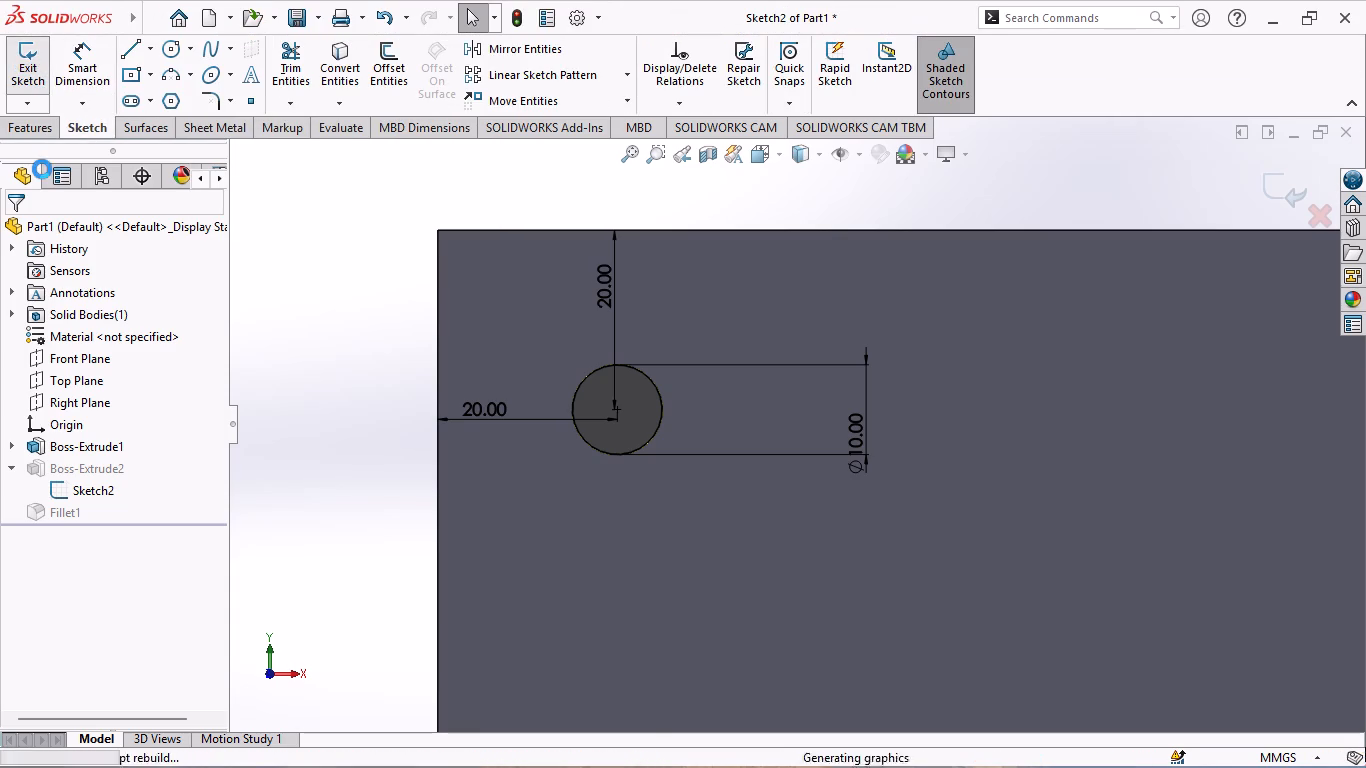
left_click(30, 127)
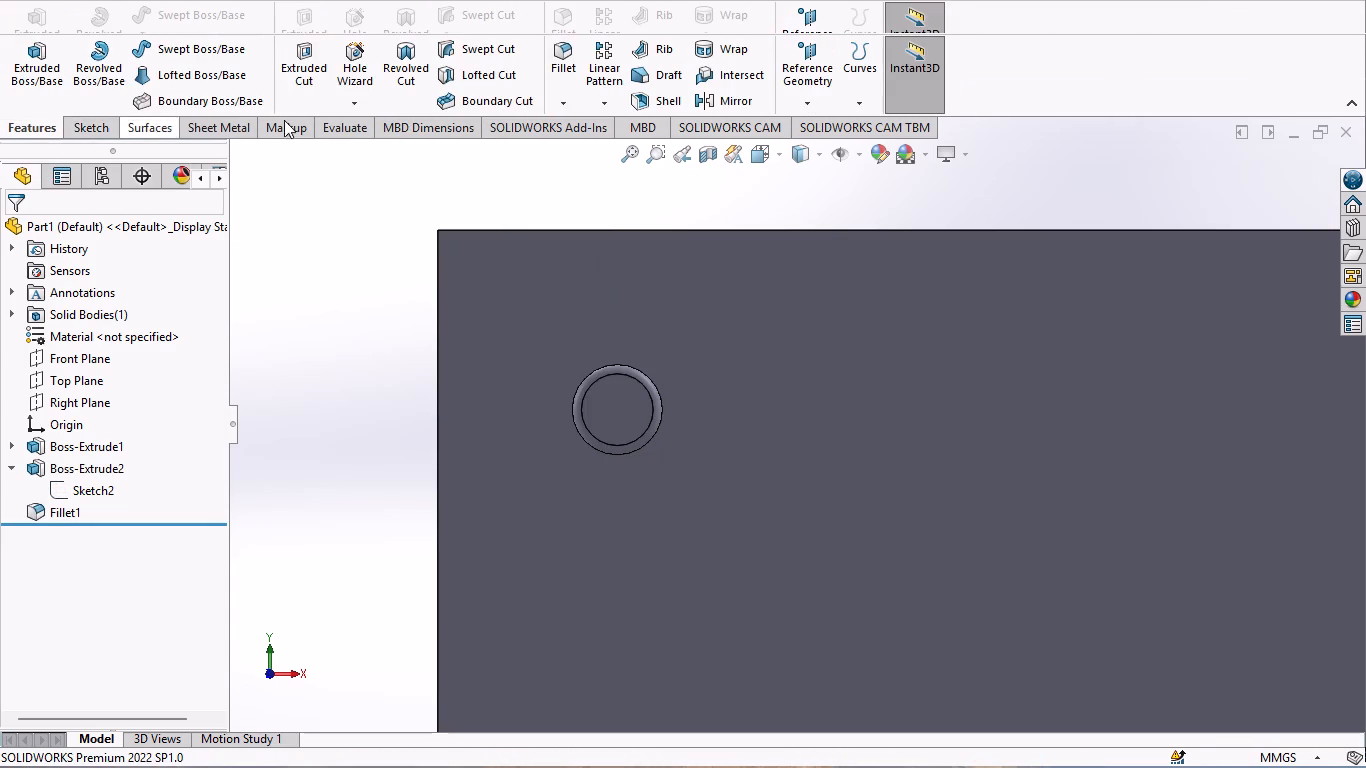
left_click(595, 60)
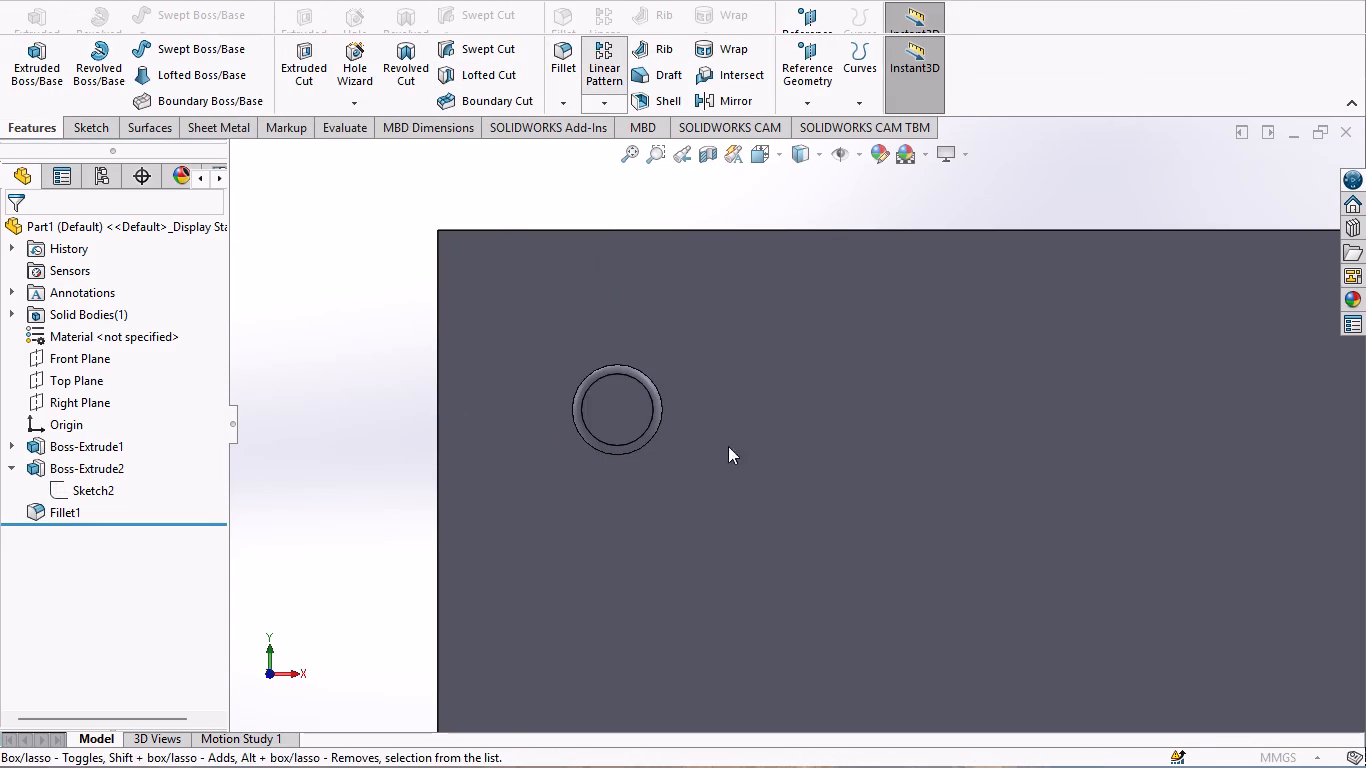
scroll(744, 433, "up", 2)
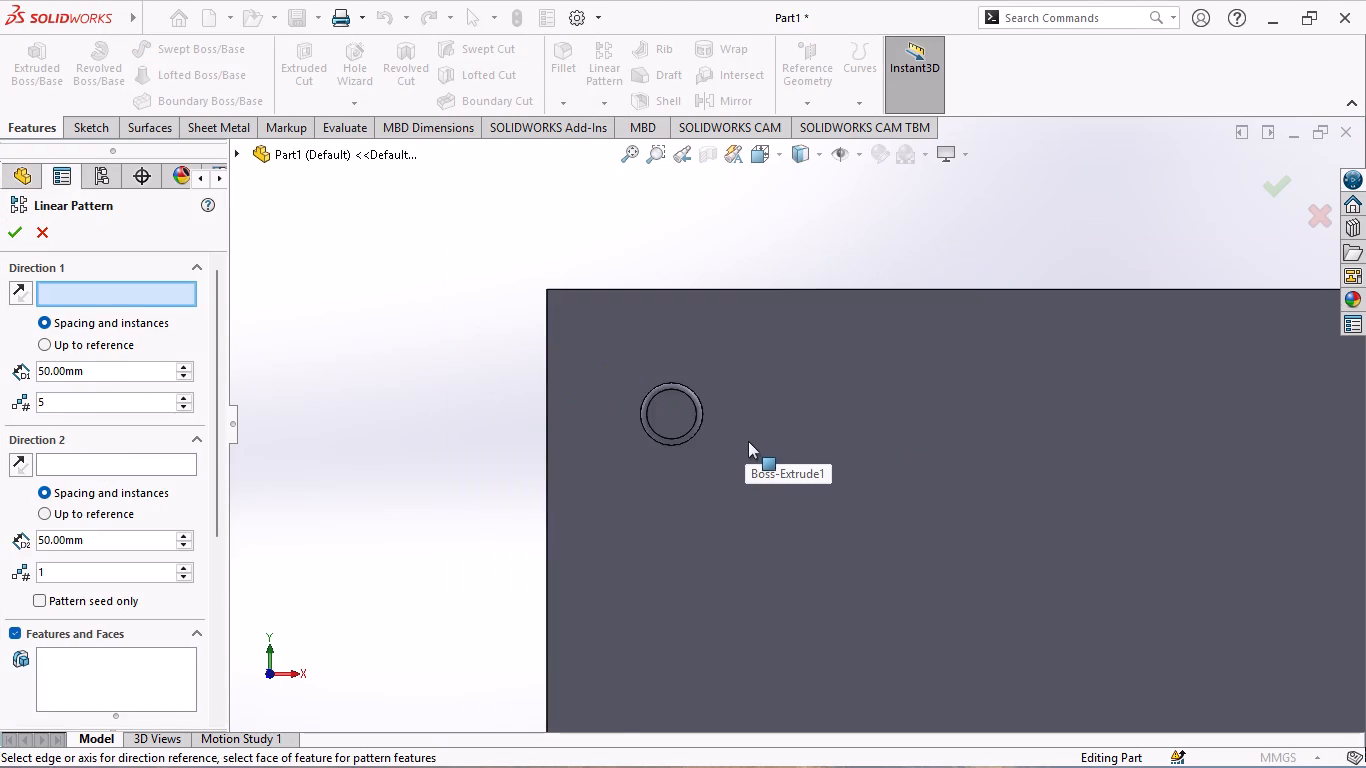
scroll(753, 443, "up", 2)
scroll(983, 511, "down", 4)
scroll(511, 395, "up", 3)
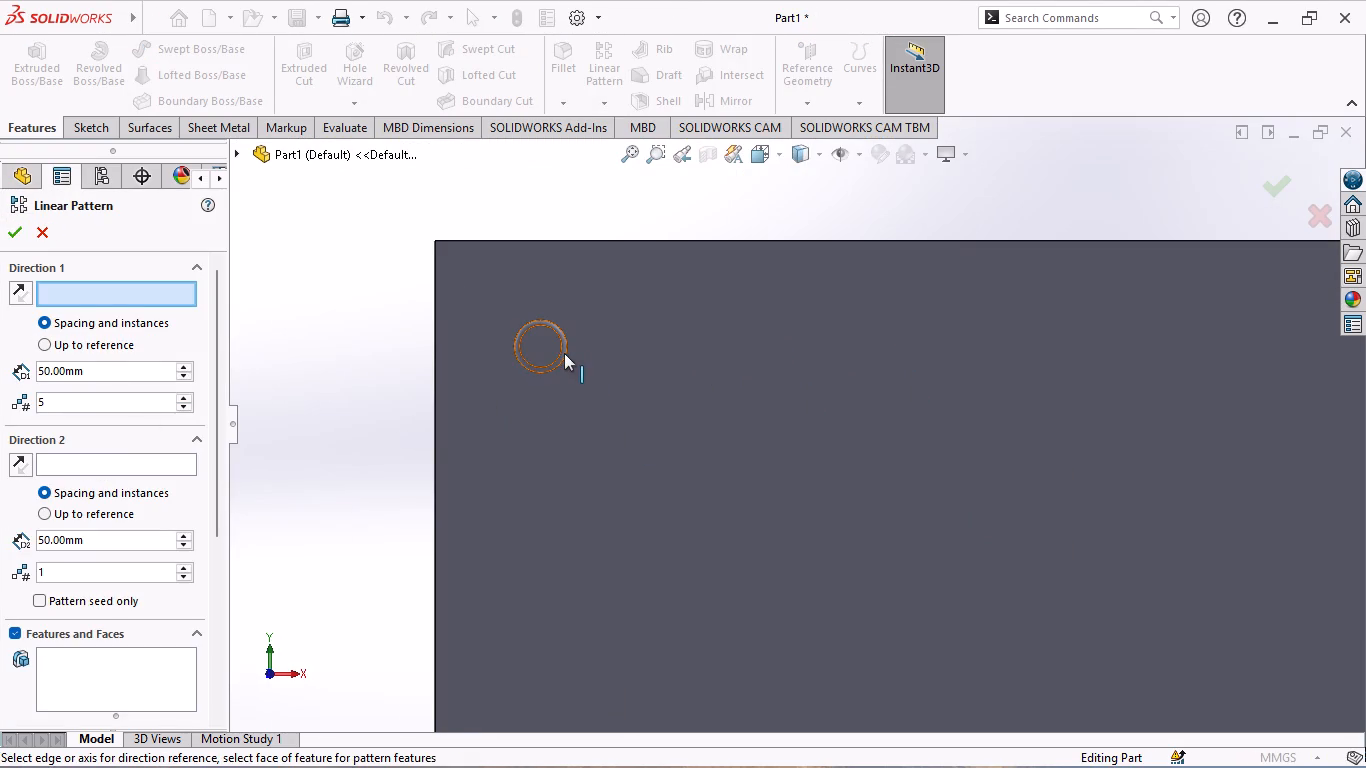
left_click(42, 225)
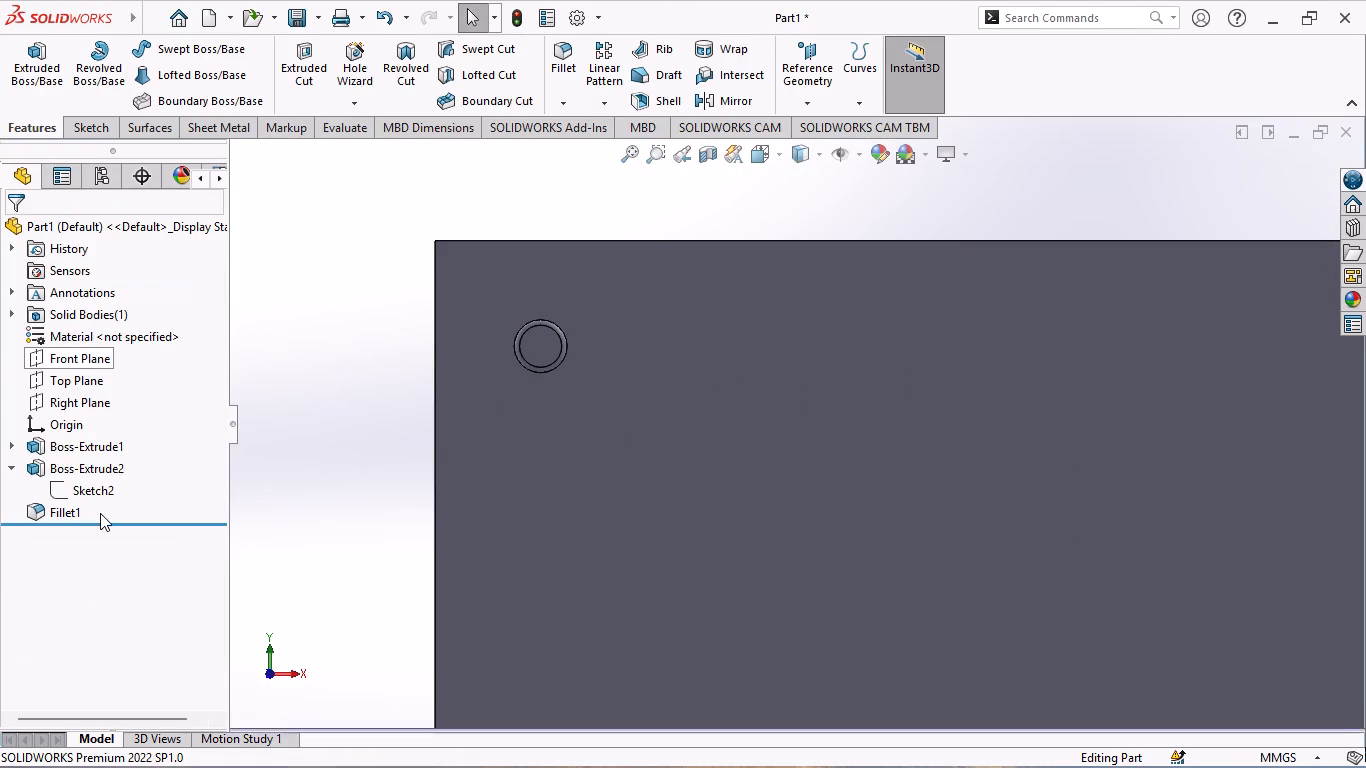
Delete the fillet feature from the round boss.
right_click(52, 510)
left_click(94, 453)
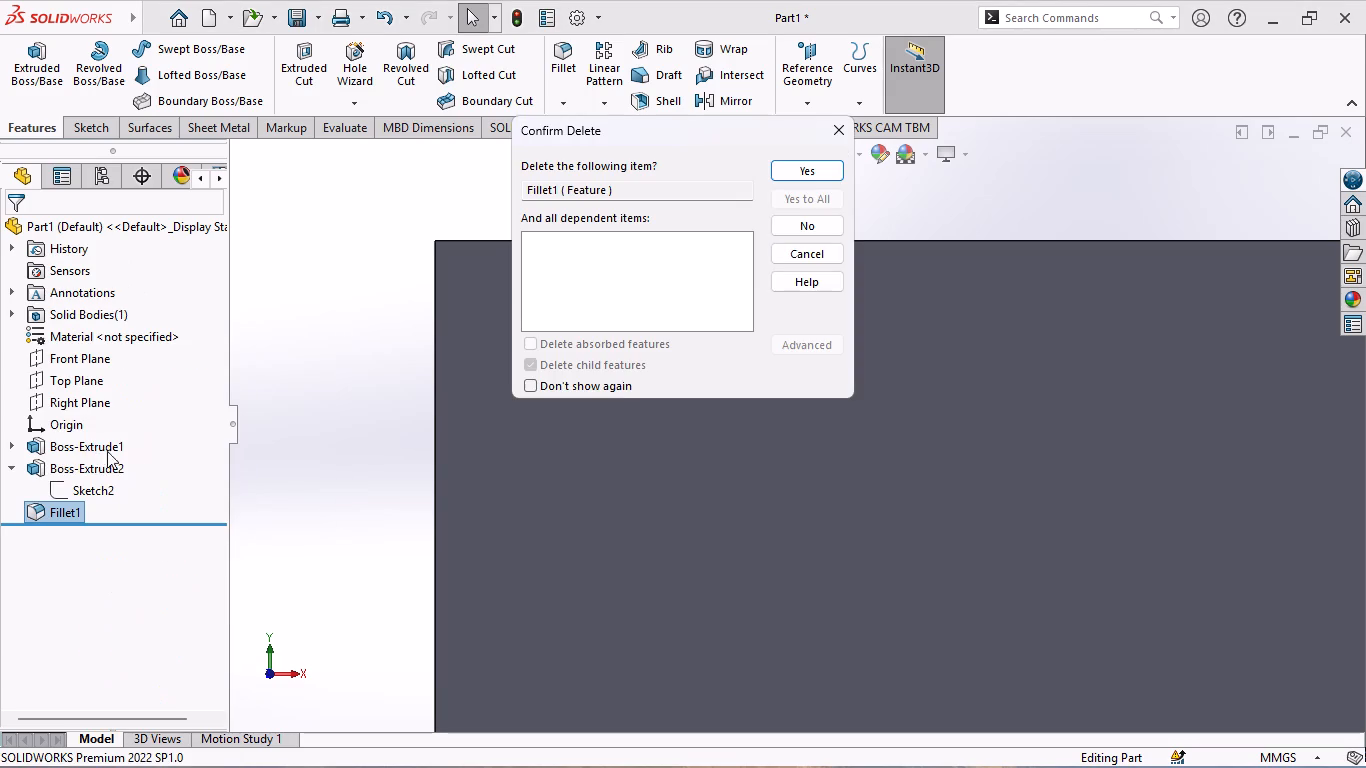
left_click(815, 170)
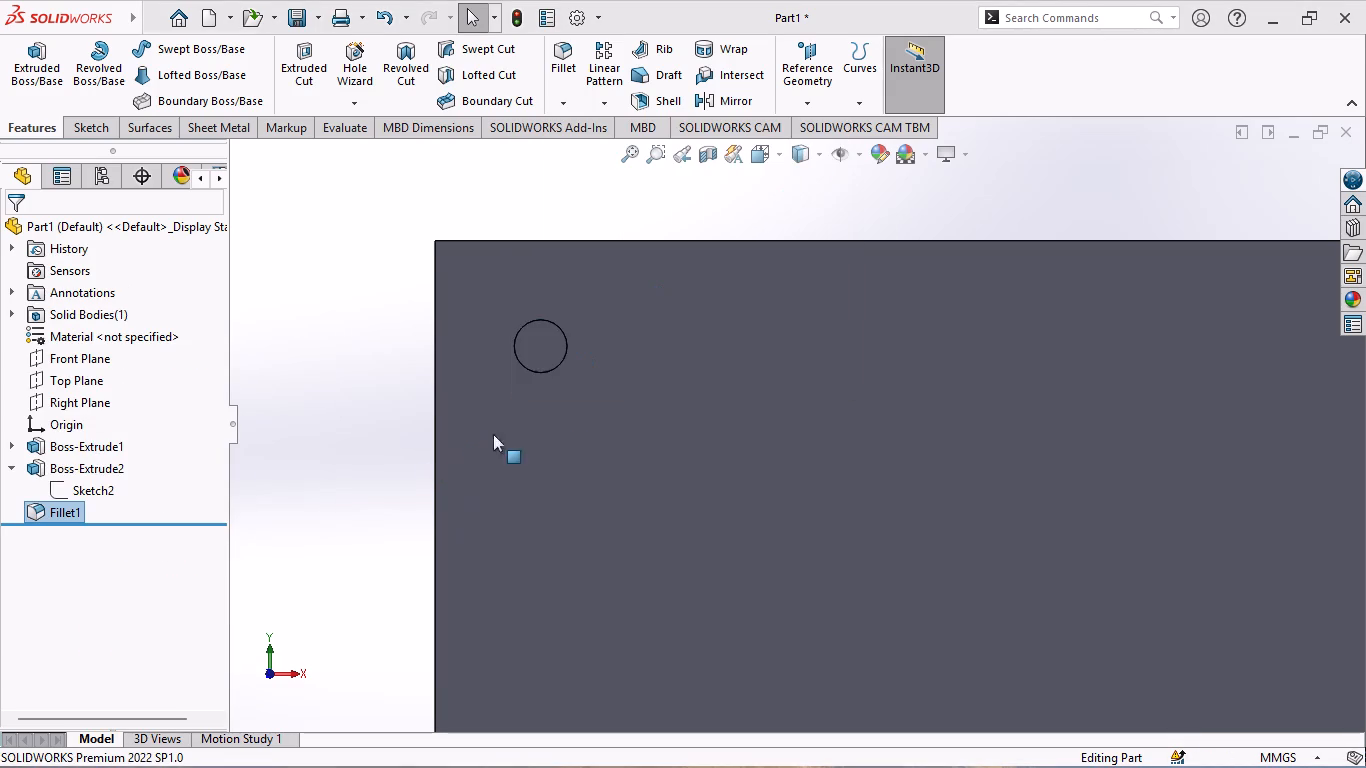
Start a linear pattern with Direction 1 along the top edge beside the round boss, 20 mm spacing and 80 instances.
middle_click_drag(324, 347, 416, 371)
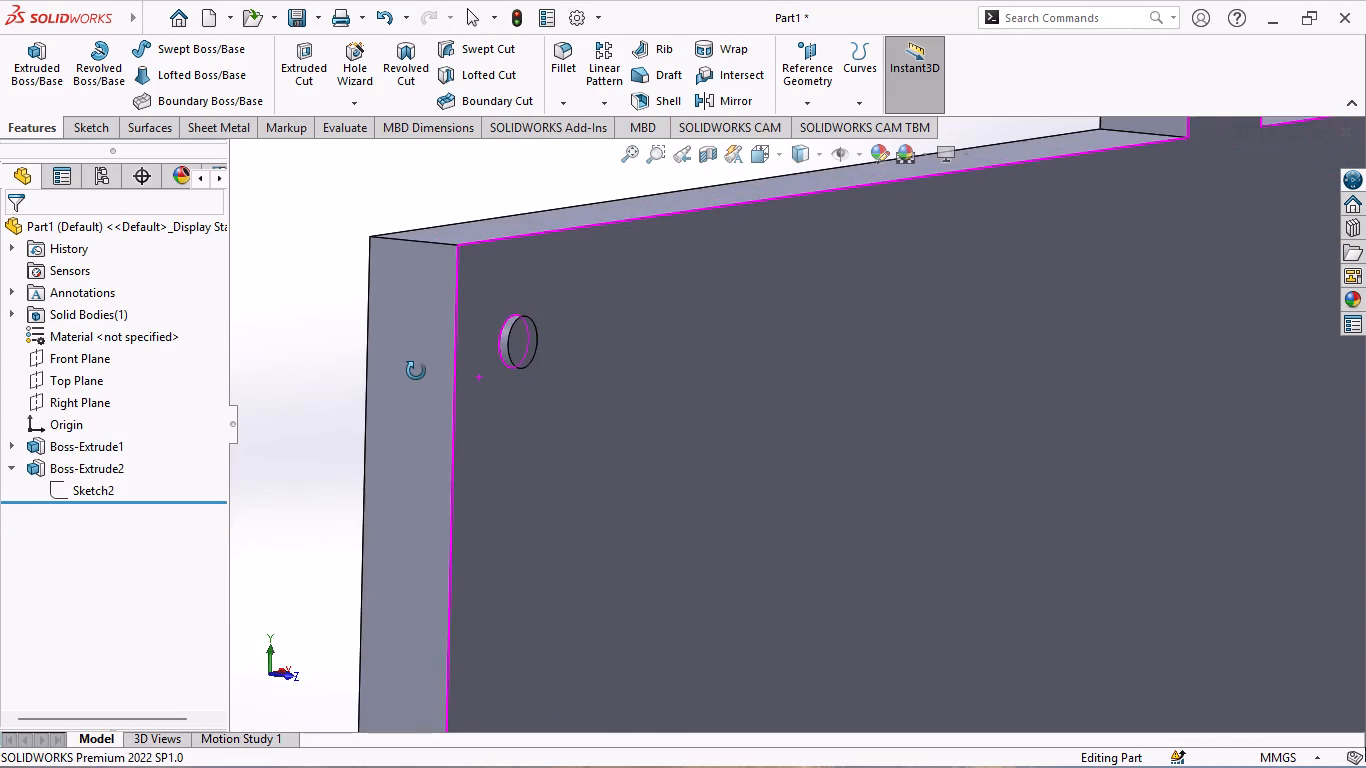
middle_click_drag(416, 371, 342, 342)
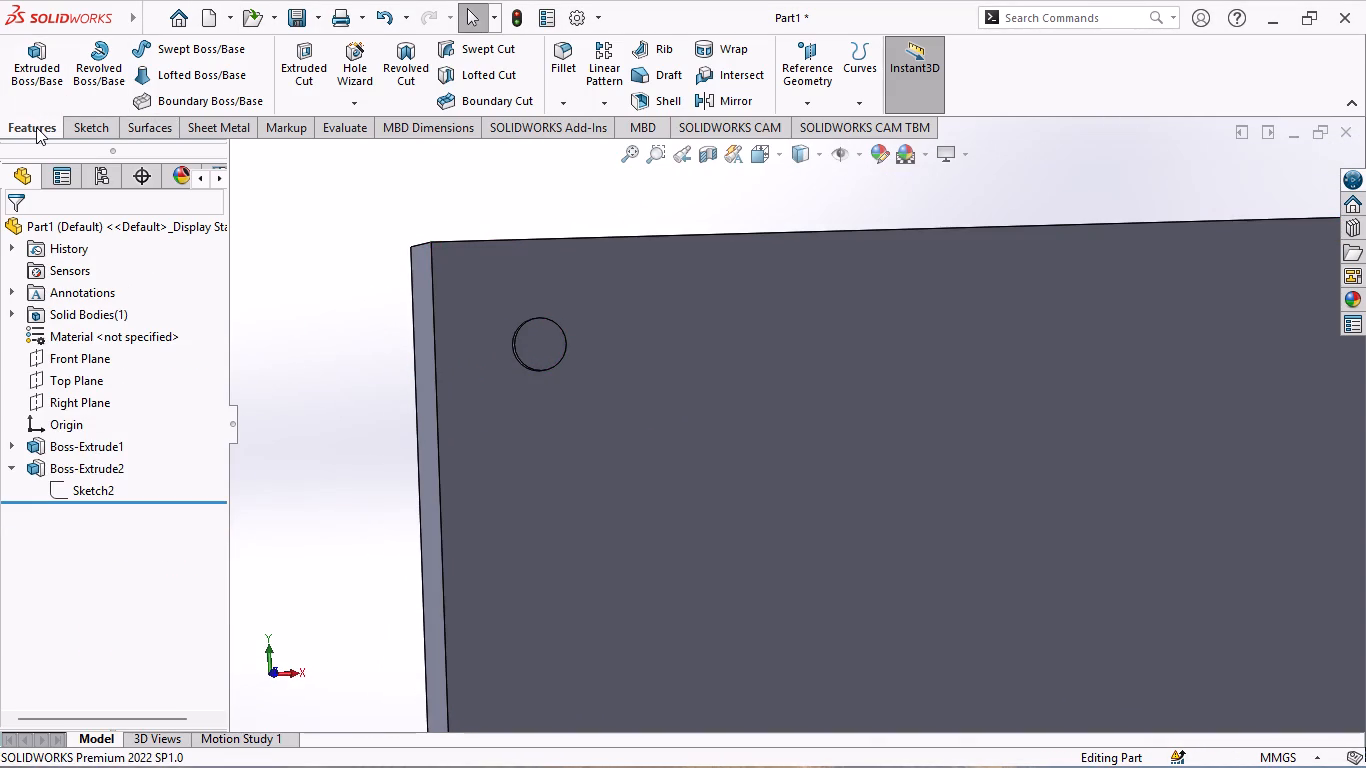
left_click(36, 127)
left_click(603, 53)
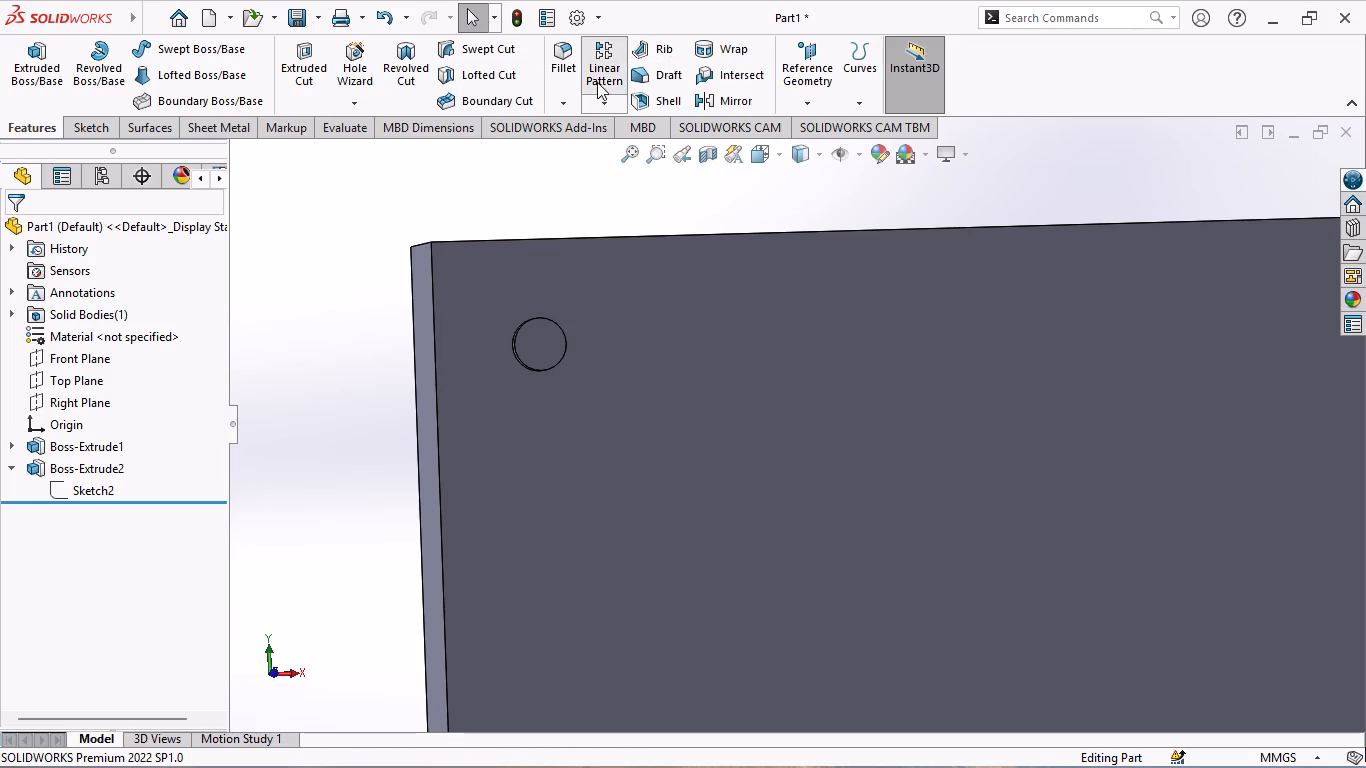
scroll(703, 393, "up", 2)
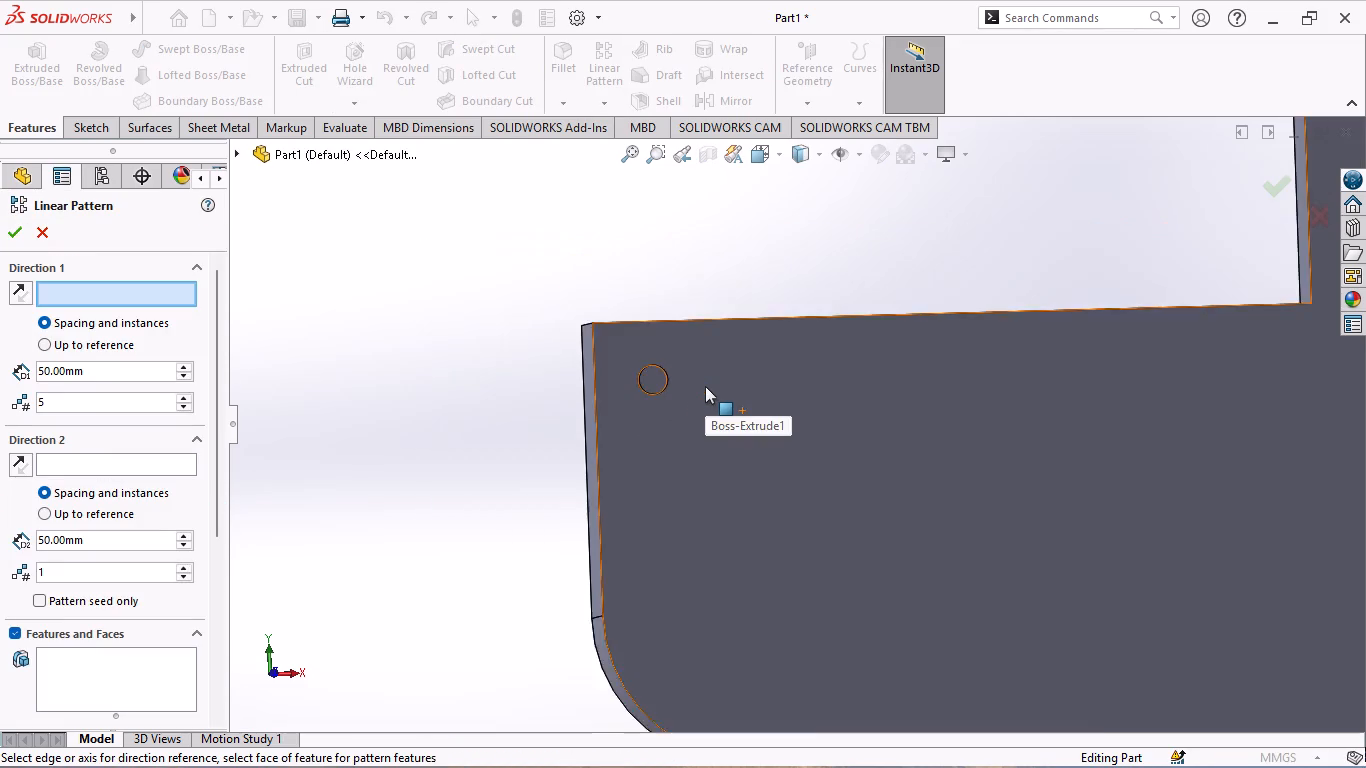
scroll(706, 385, "up", 1)
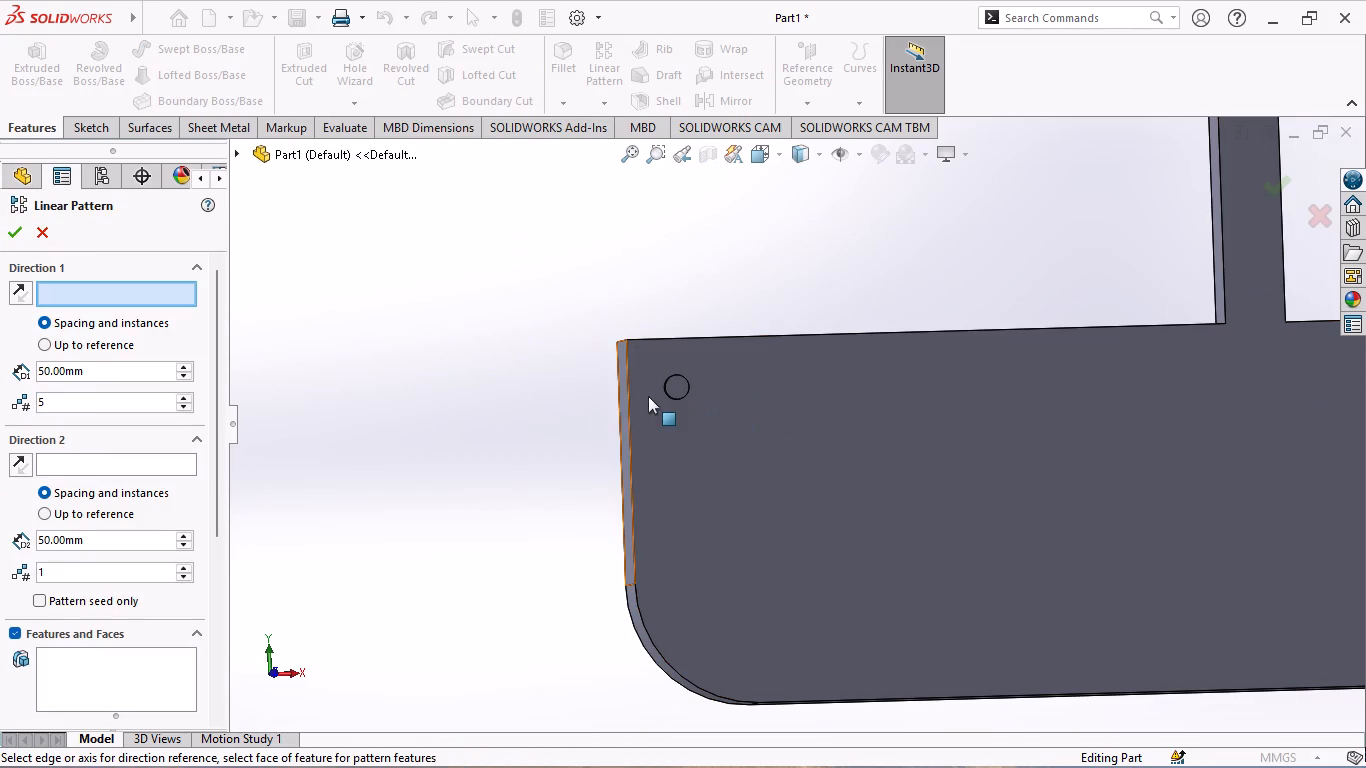
left_click(716, 336)
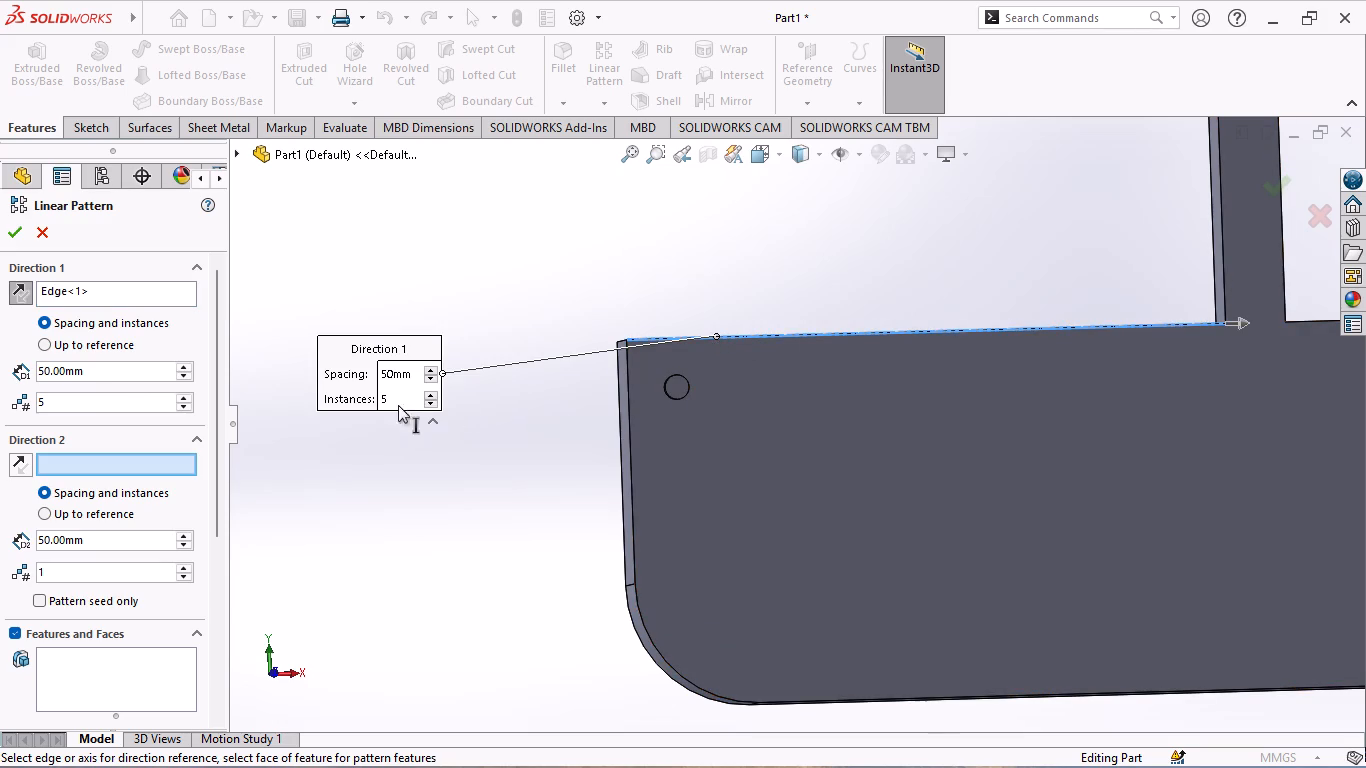
triple_click(181, 374)
double_click(104, 409)
type("80")
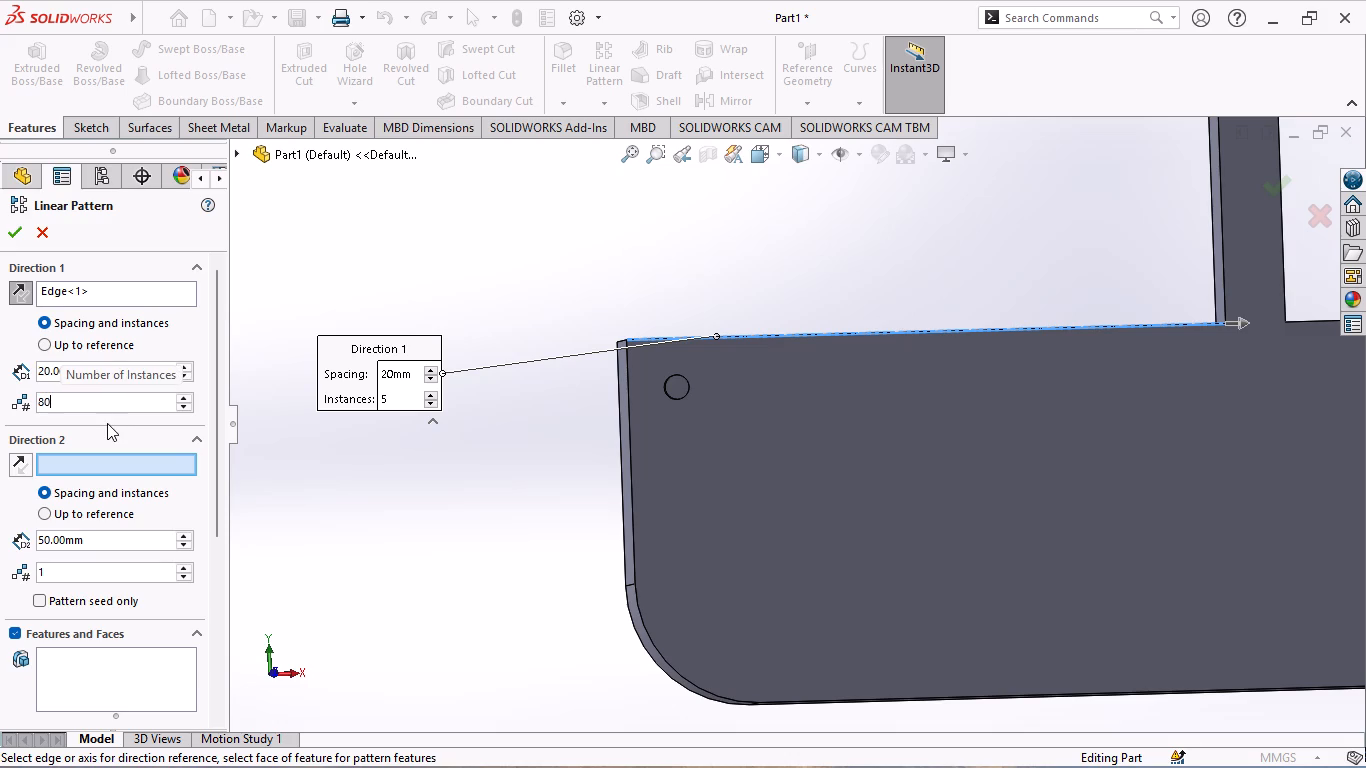
key("Return")
Enable the full preview for the linear pattern and set Direction 2 to pattern the seed only.
scroll(157, 641, "down", 2)
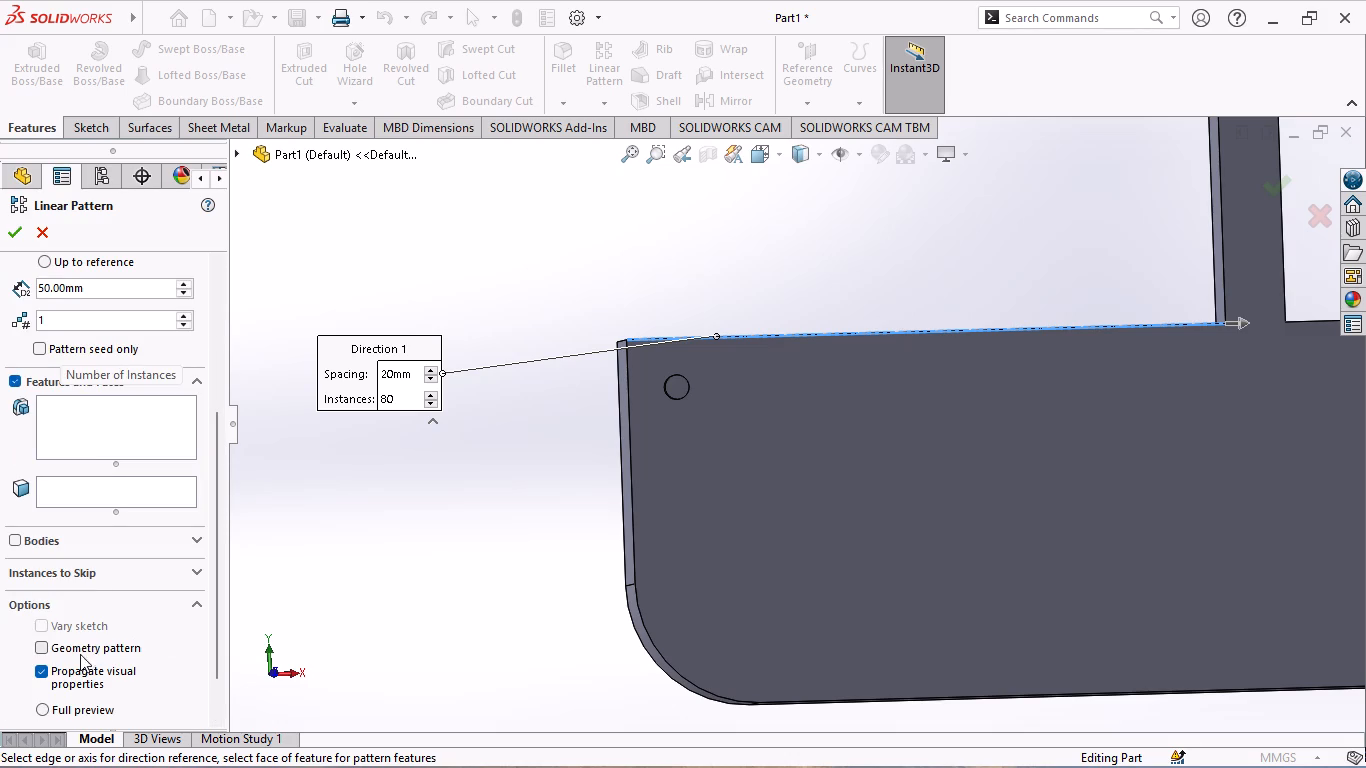
left_click(46, 711)
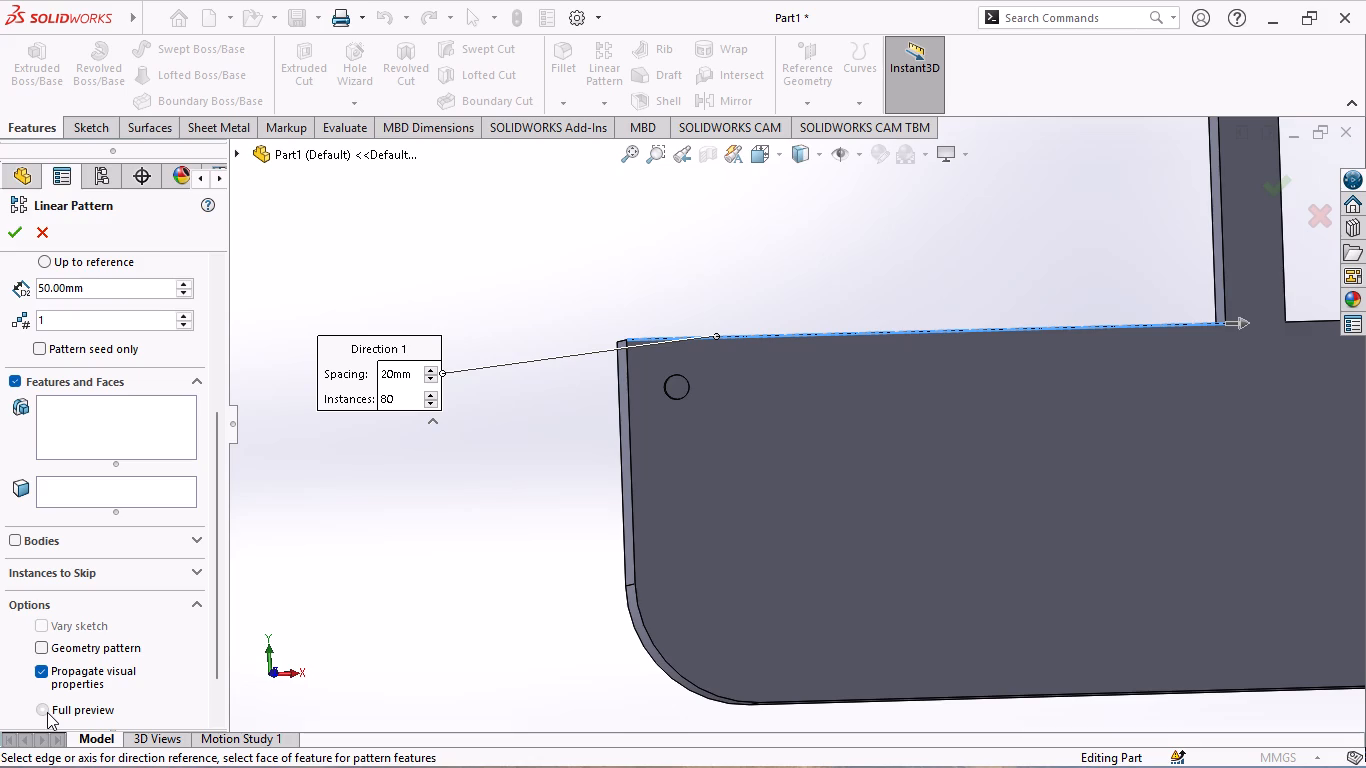
scroll(718, 495, "up", 2)
scroll(968, 538, "up", 2)
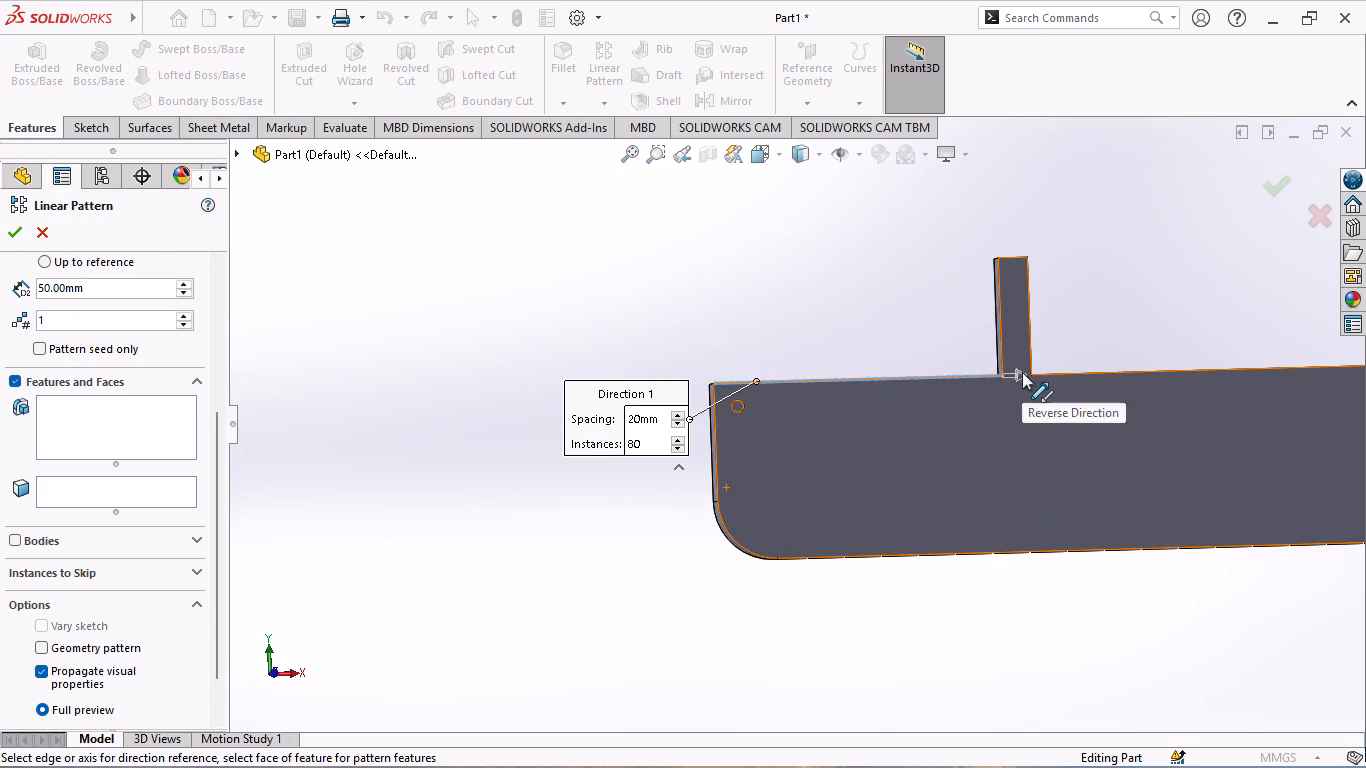
left_click(1022, 372)
left_click(984, 374)
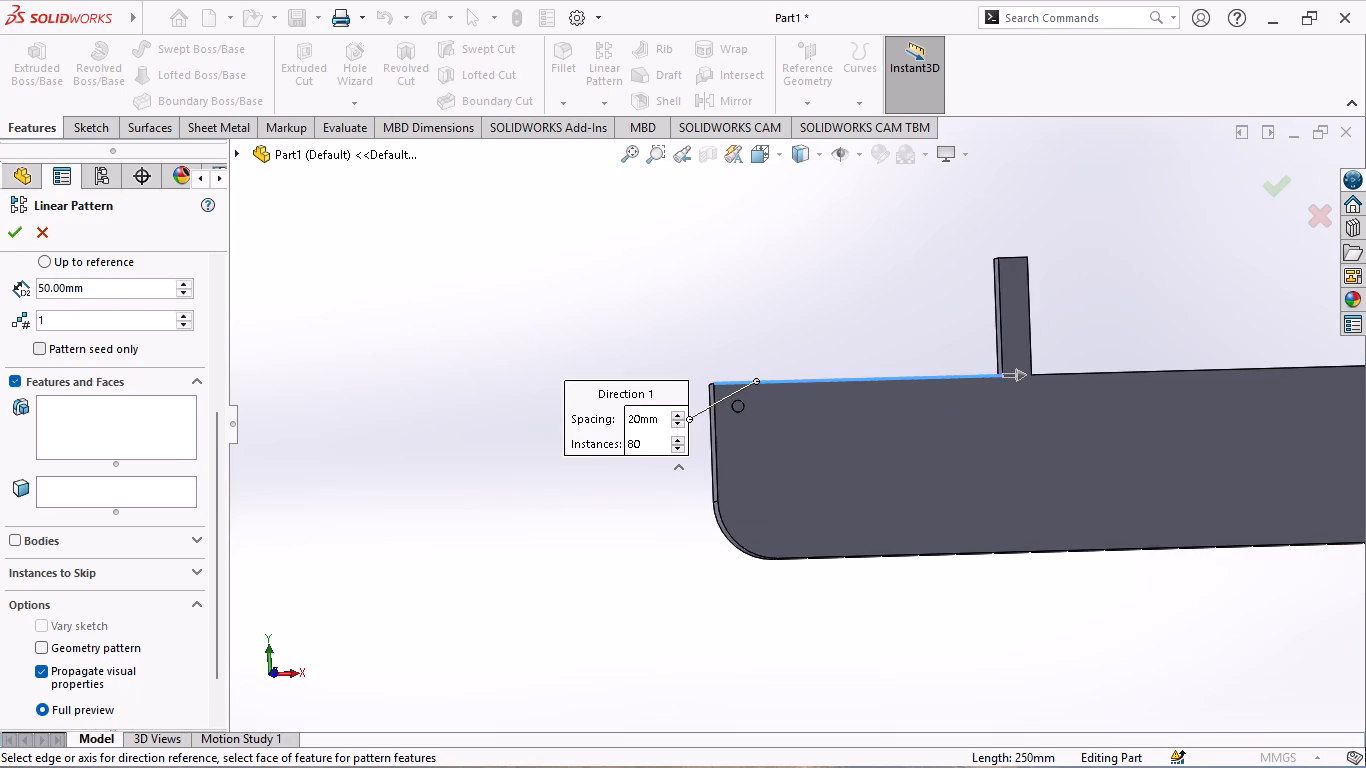
scroll(104, 319, "up", 1)
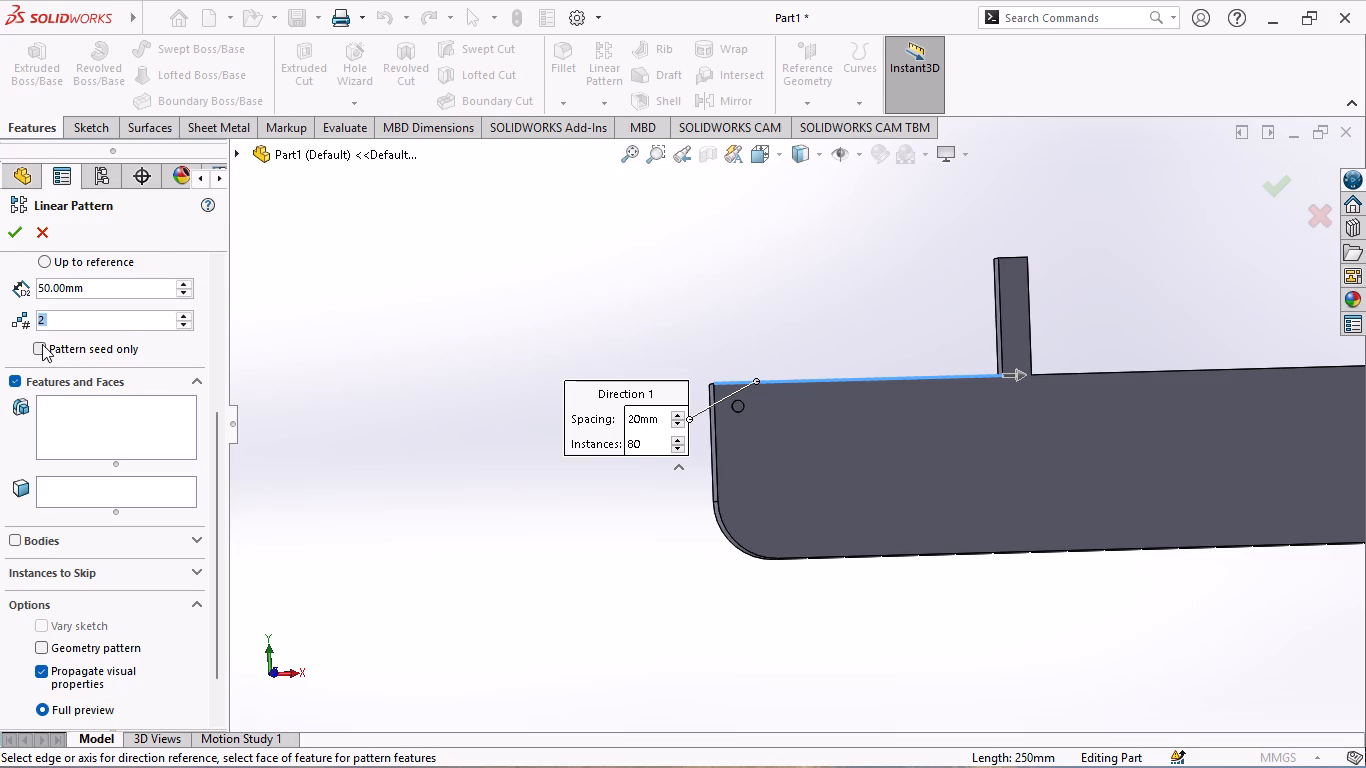
left_click(41, 344)
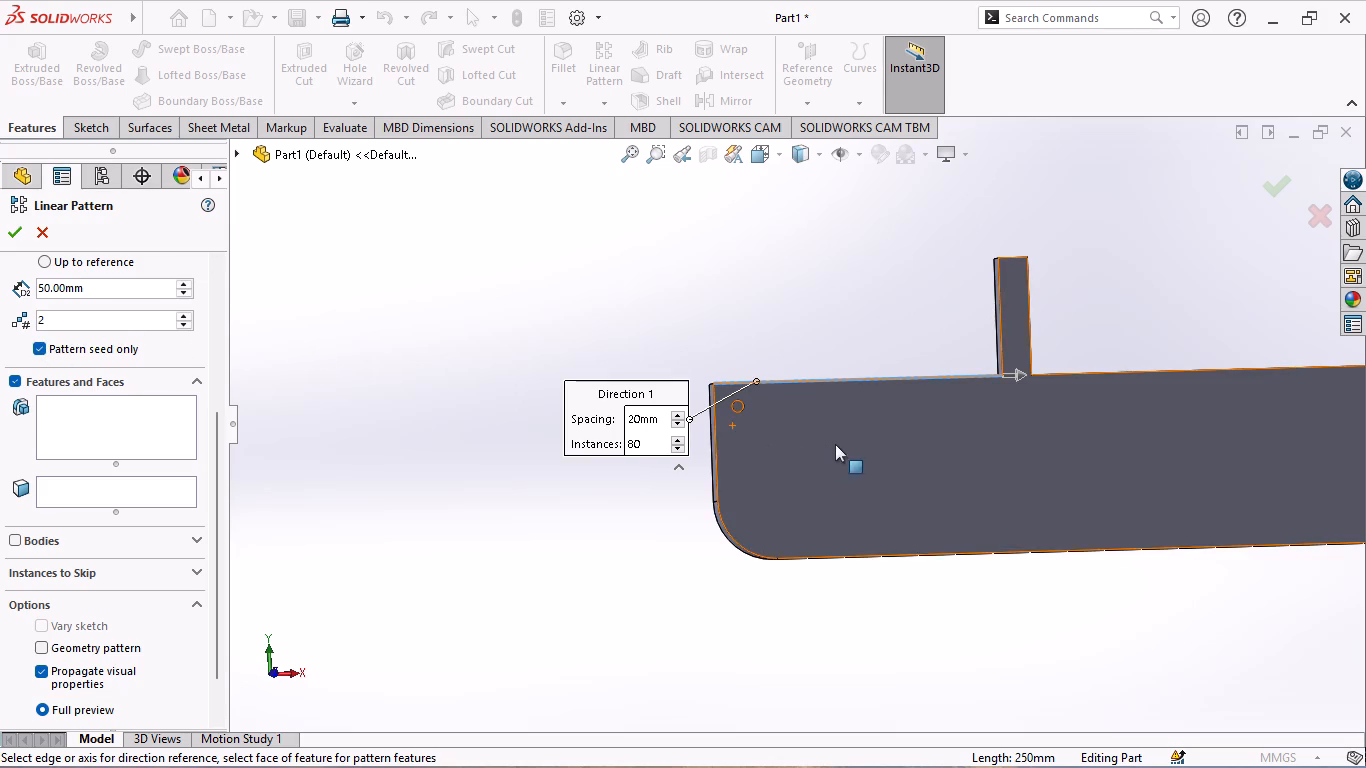
Clear the Direction 1 reference and reselect the front face's top edge between the end and the first tab.
scroll(152, 324, "up", 3)
scroll(160, 311, "down", 5)
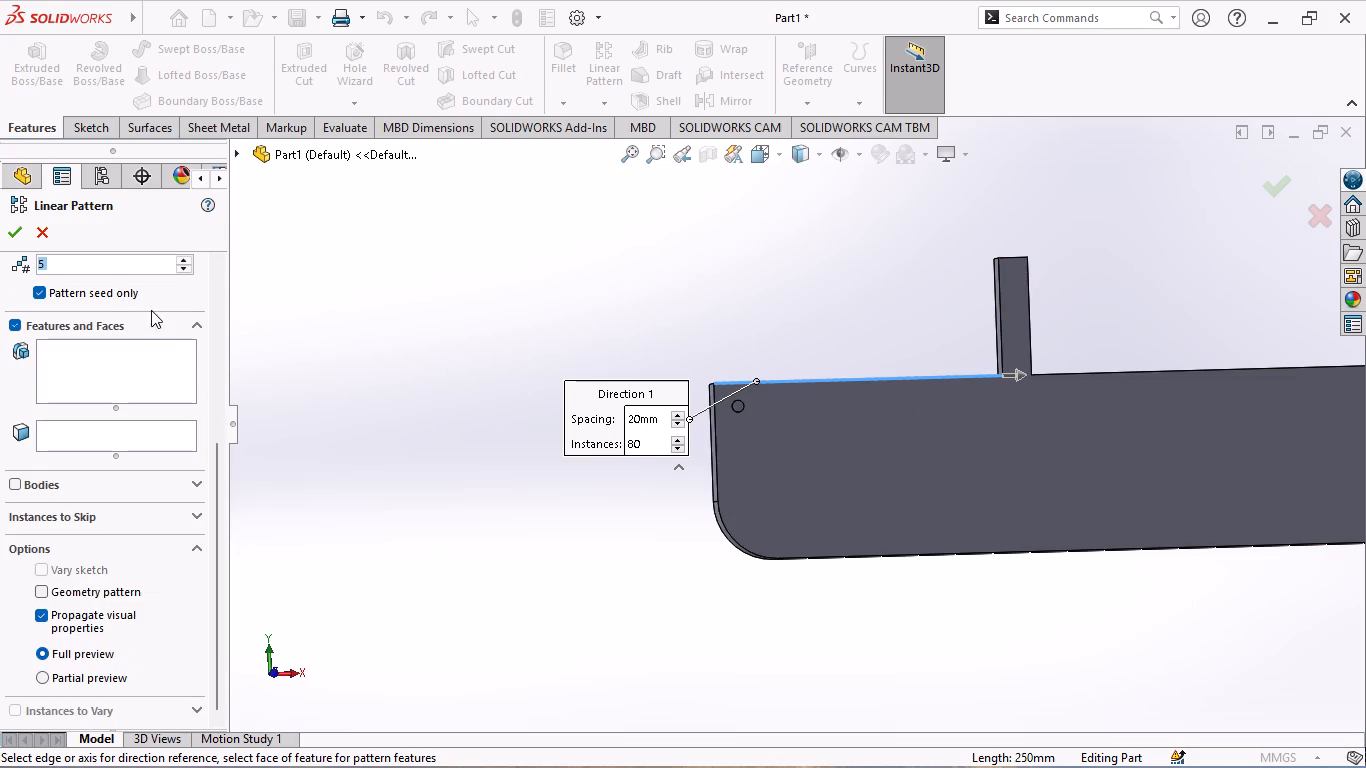
scroll(168, 299, "down", 4)
scroll(159, 306, "up", 4)
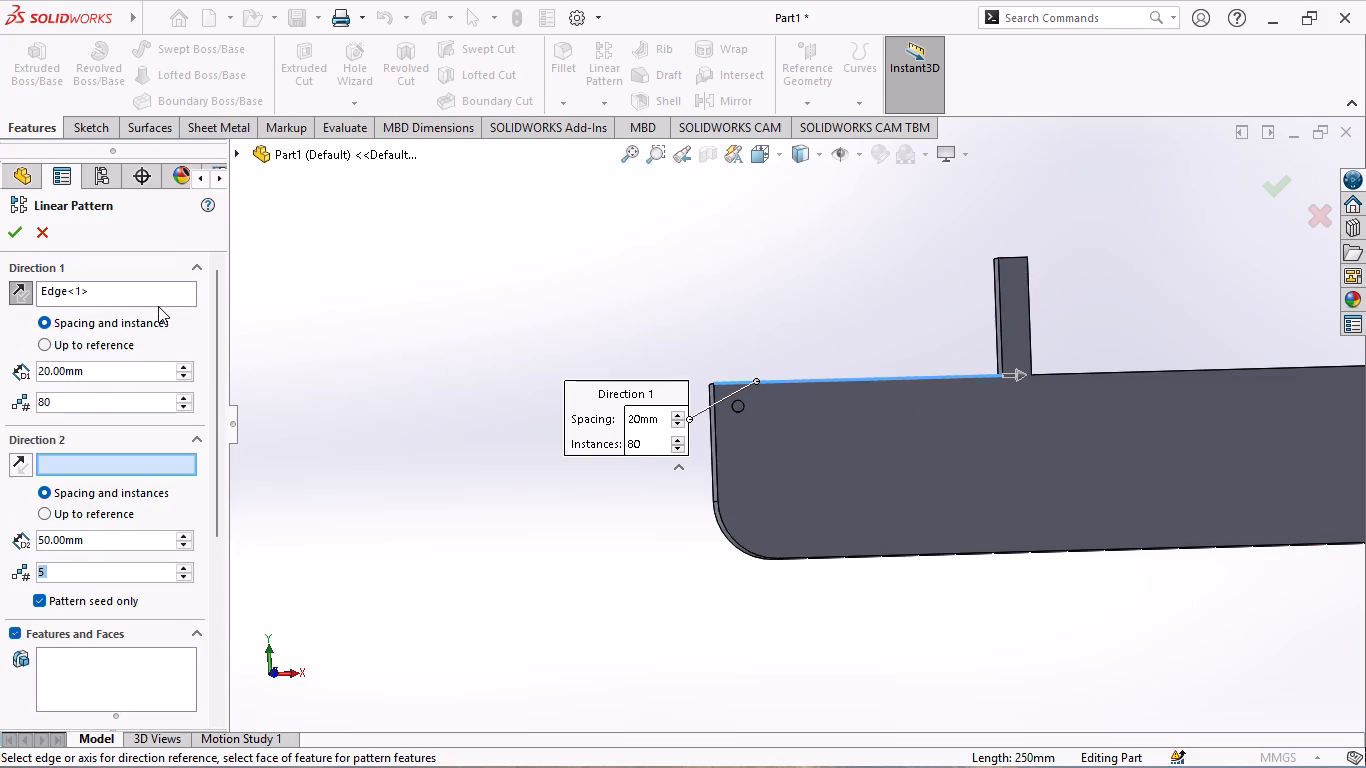
scroll(158, 306, "up", 5)
right_click(107, 290)
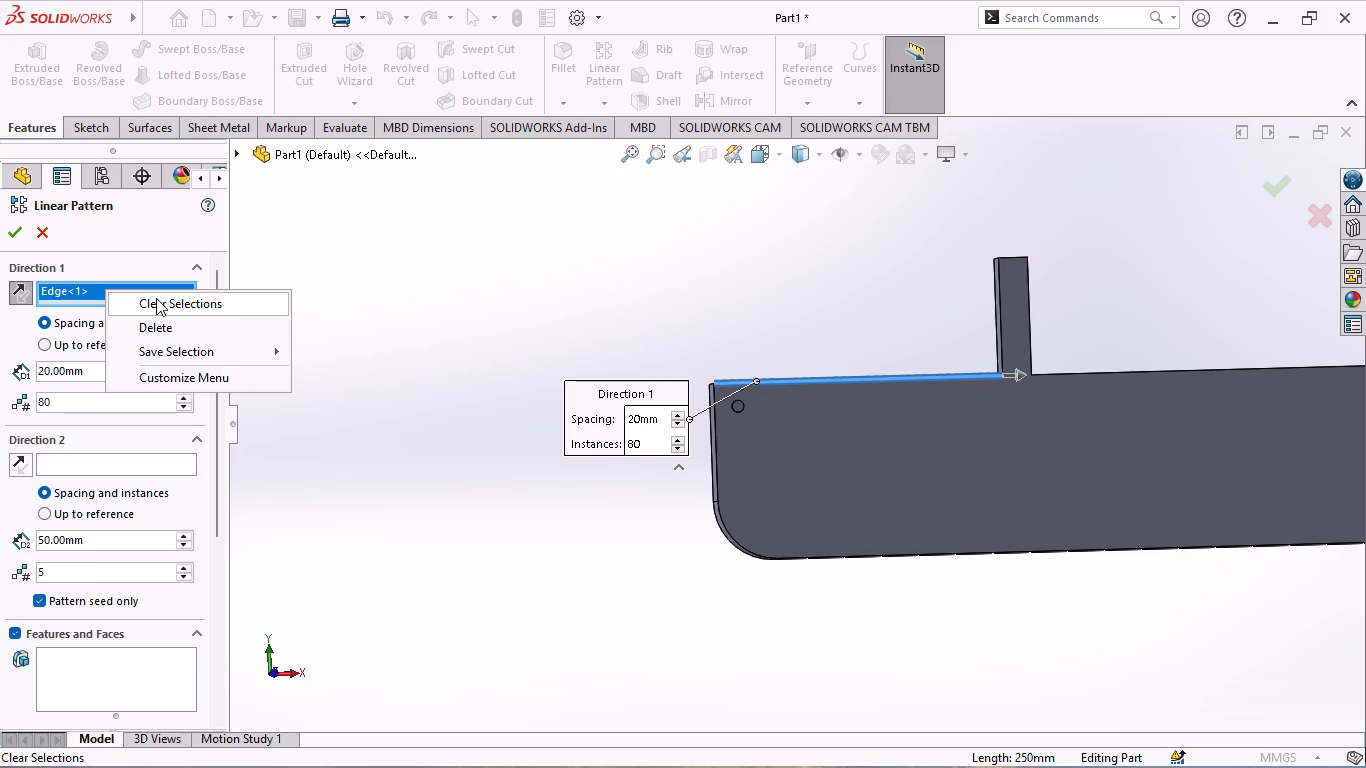
left_click(157, 298)
left_click(775, 380)
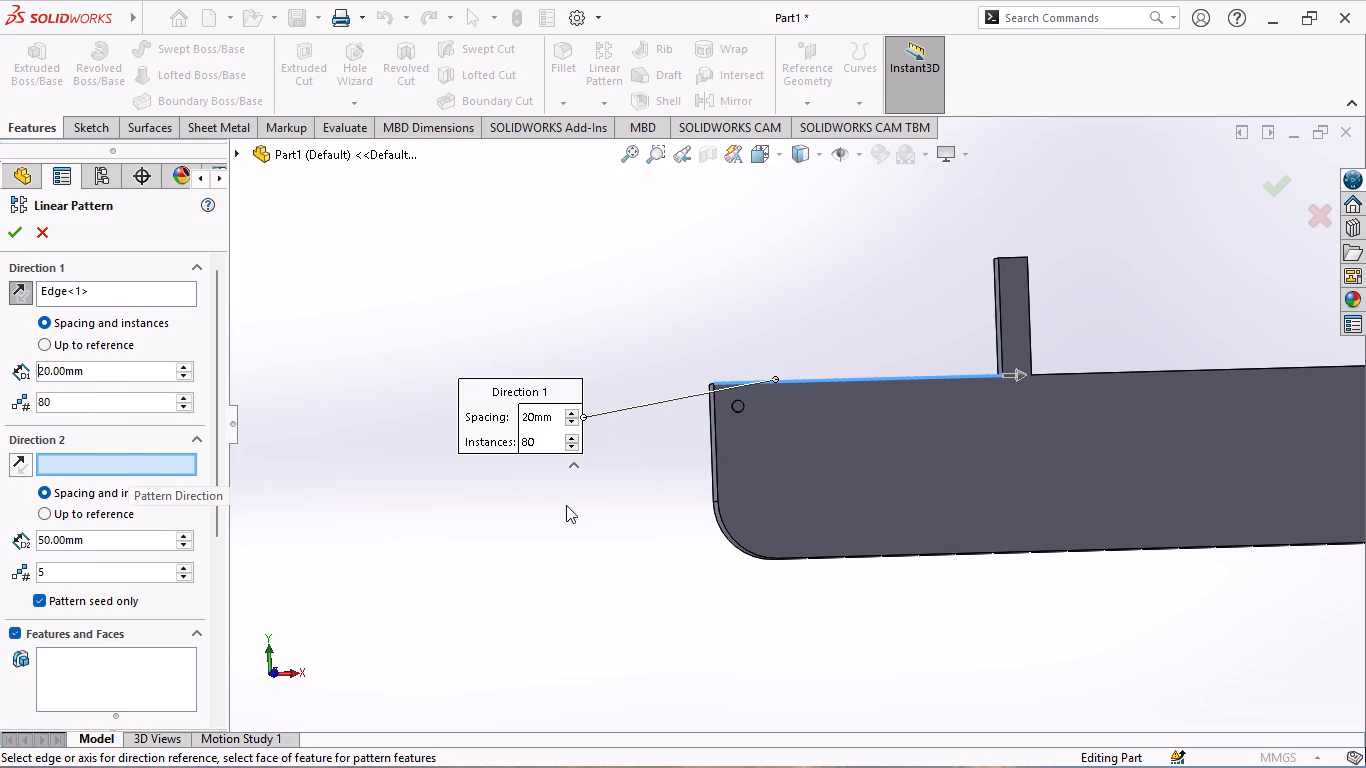
Define Direction 2 along the vertical end edge nearest the round boss with 20 mm spacing and 6 instances.
left_click(715, 462)
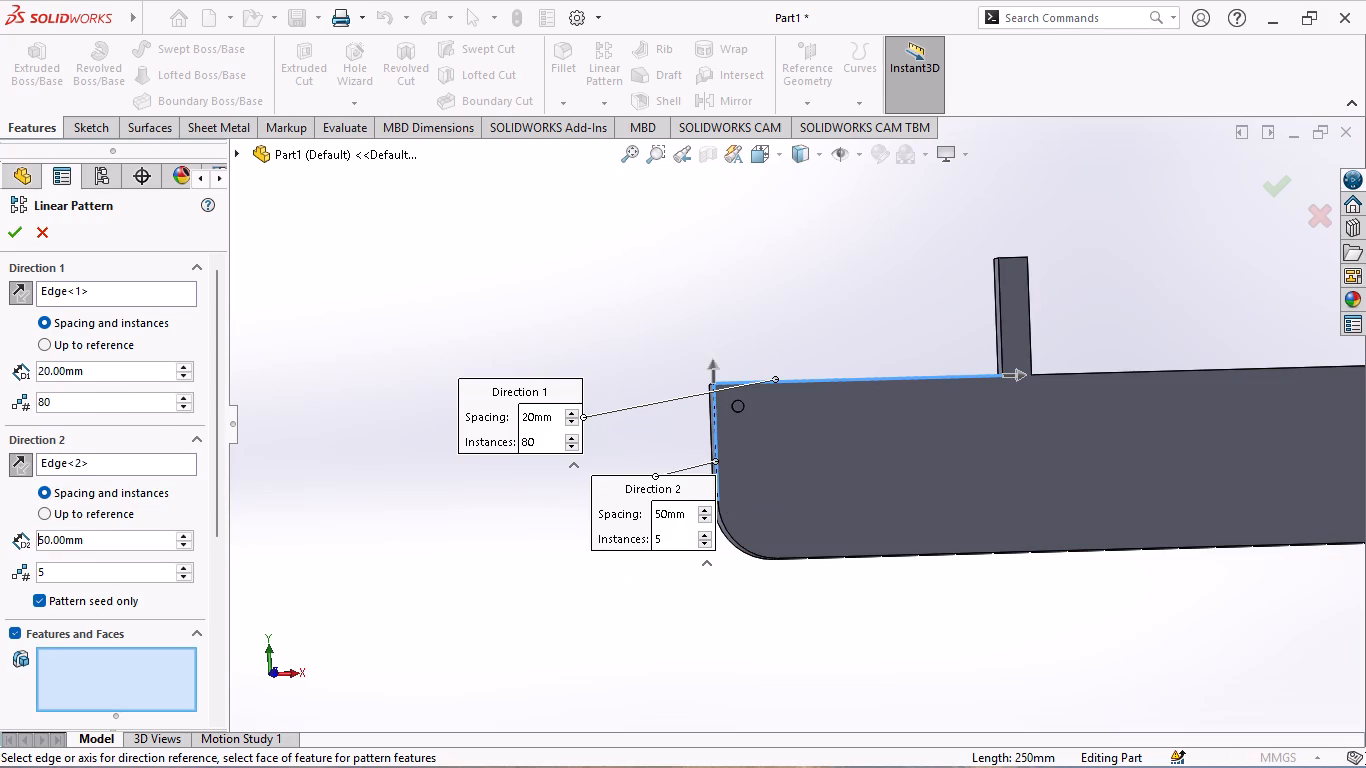
triple_click(188, 546)
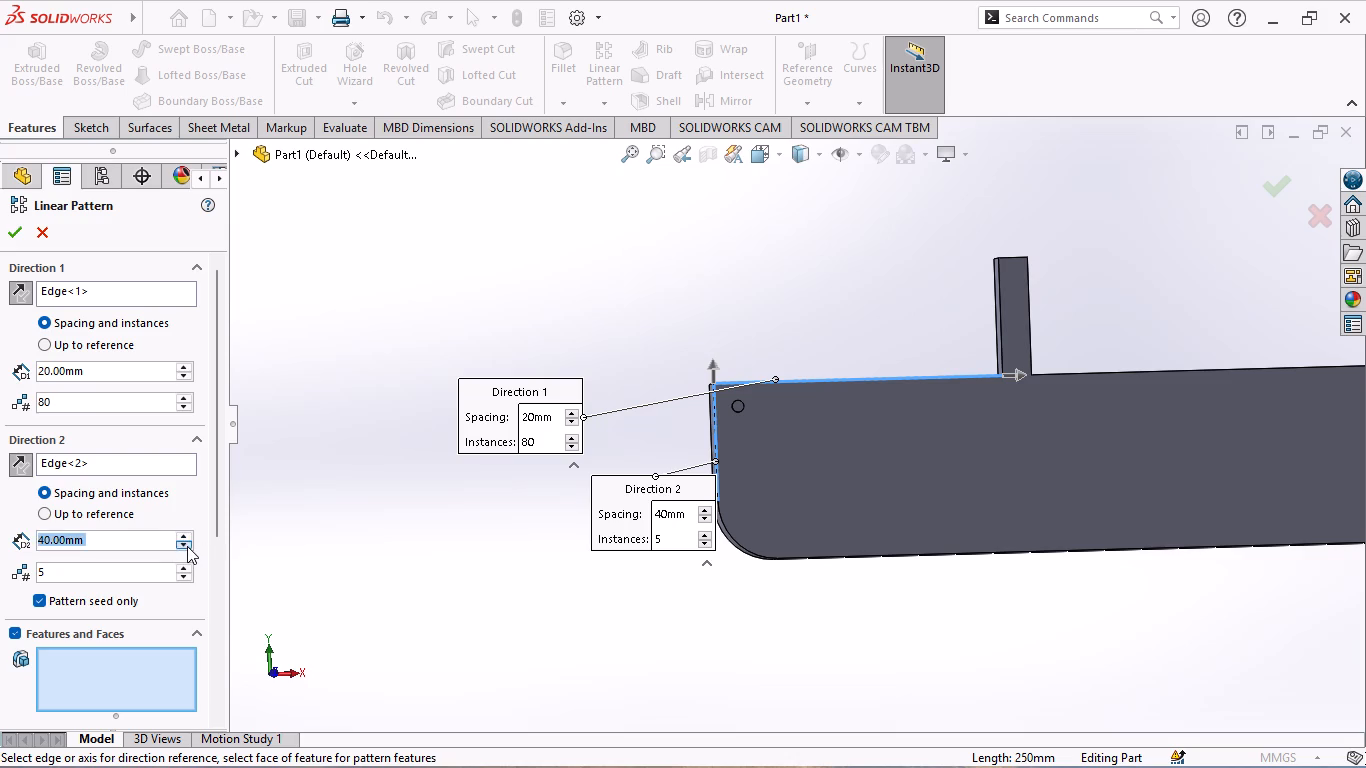
left_click(187, 547)
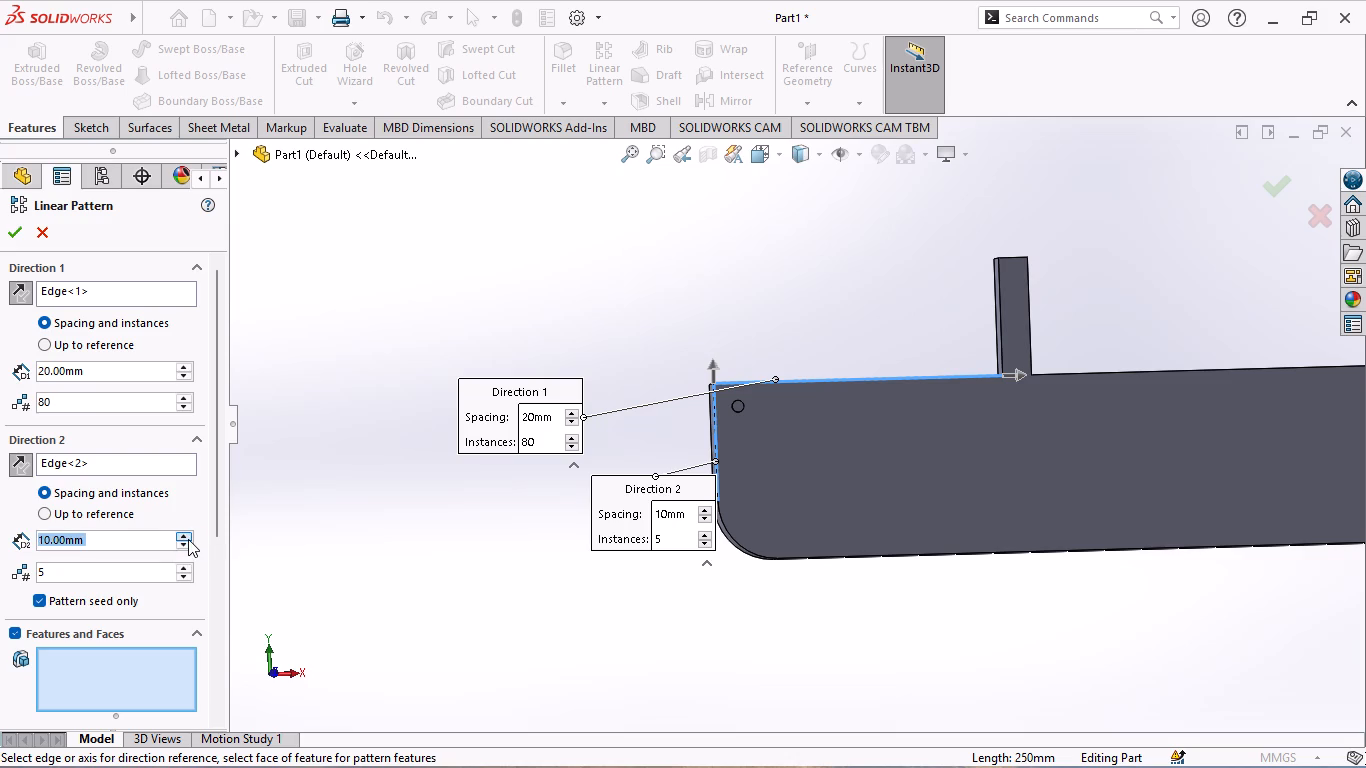
left_click(188, 538)
double_click(77, 575)
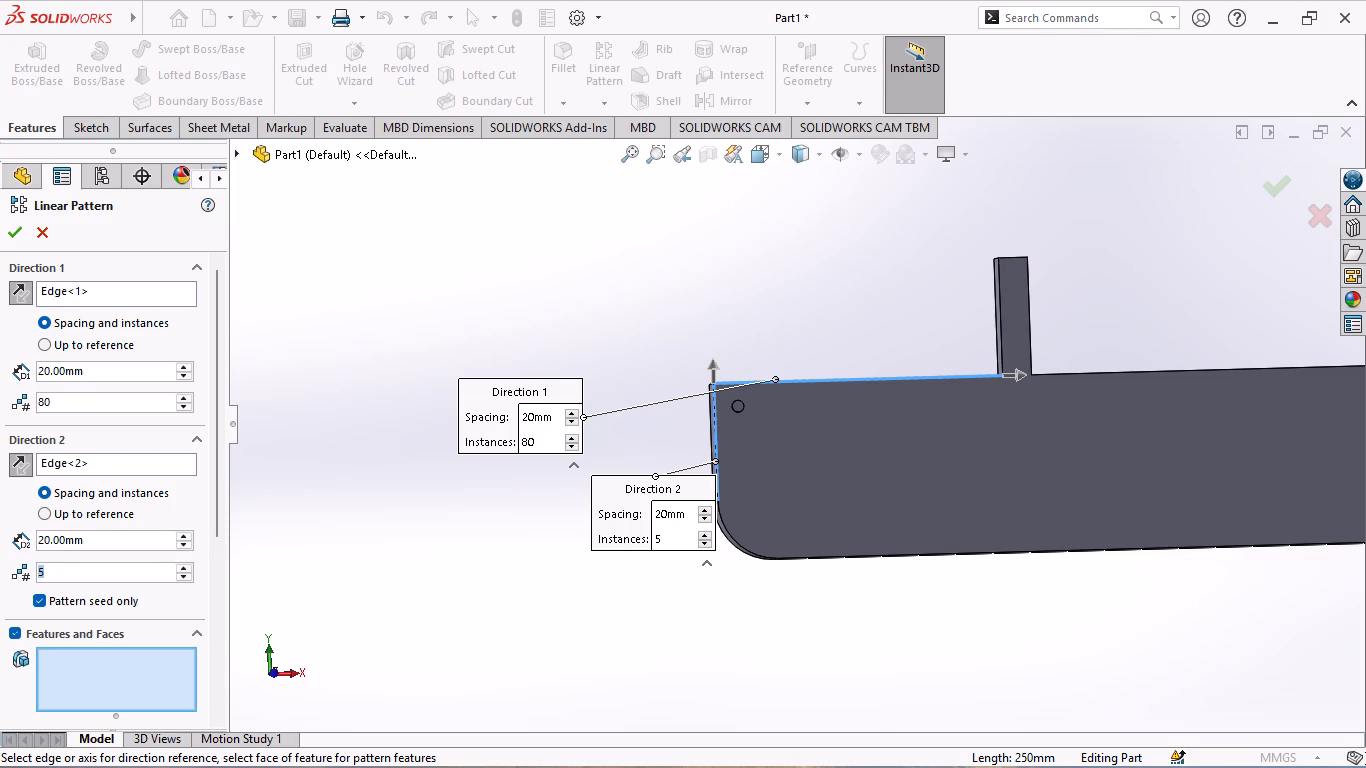
key("6")
key("Return")
Choose Boss-Extrude2 as the feature to pattern and reverse Direction 2 so it runs down the front face.
left_click(97, 688)
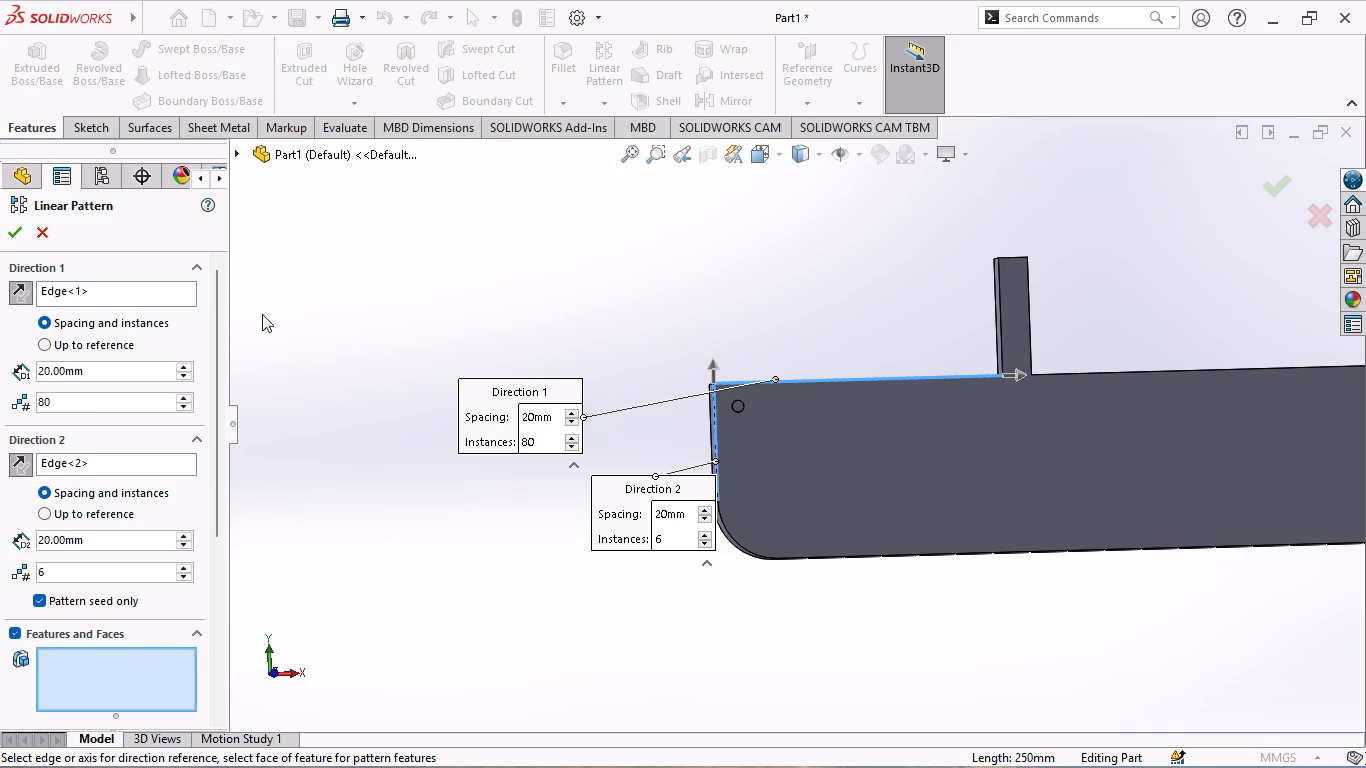
left_click(241, 149)
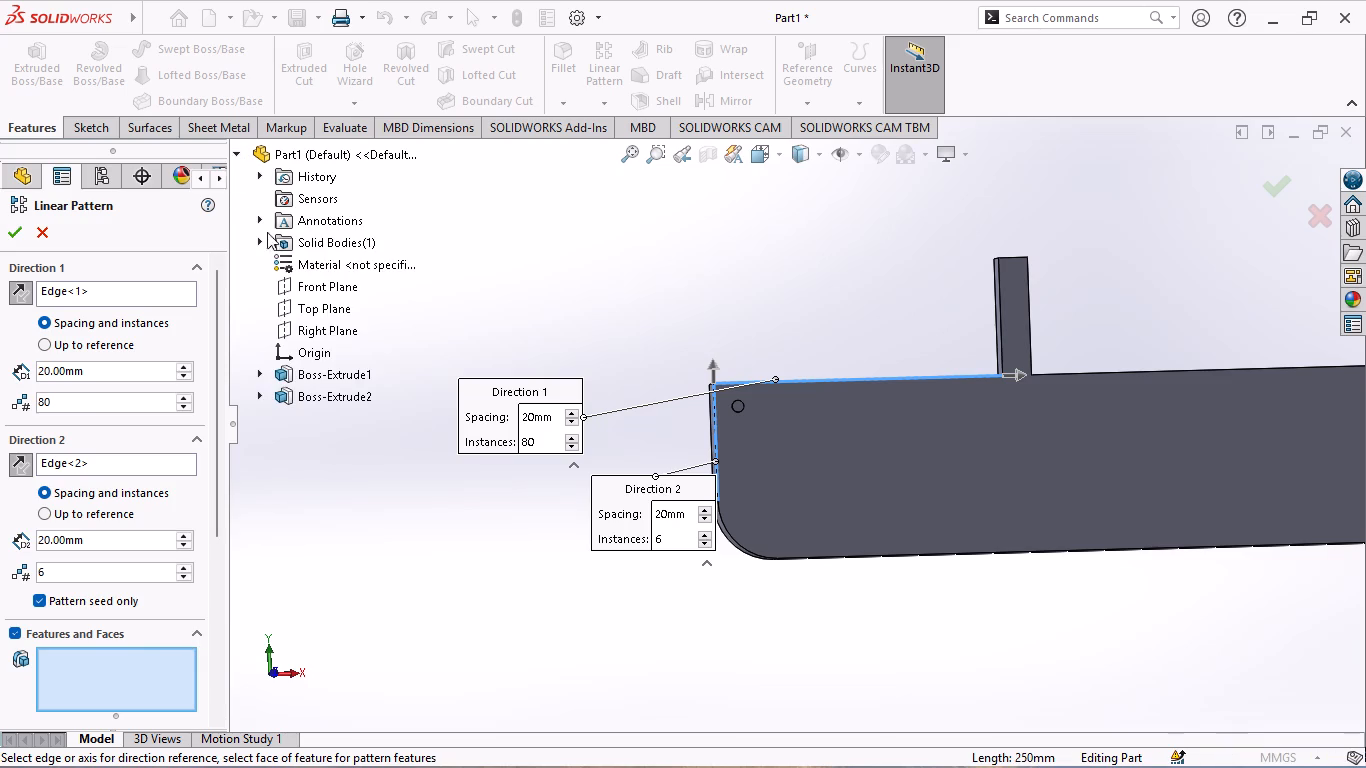
left_click(322, 394)
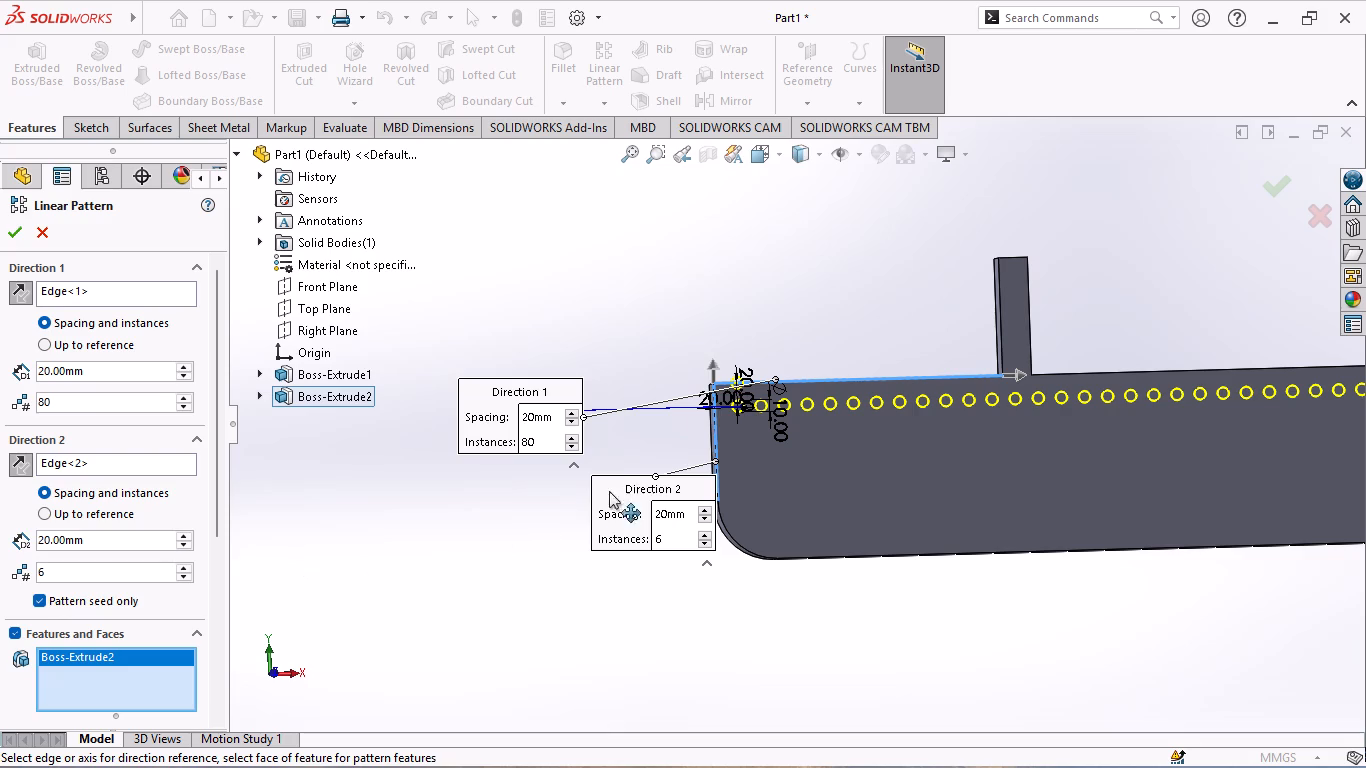
left_click(709, 364)
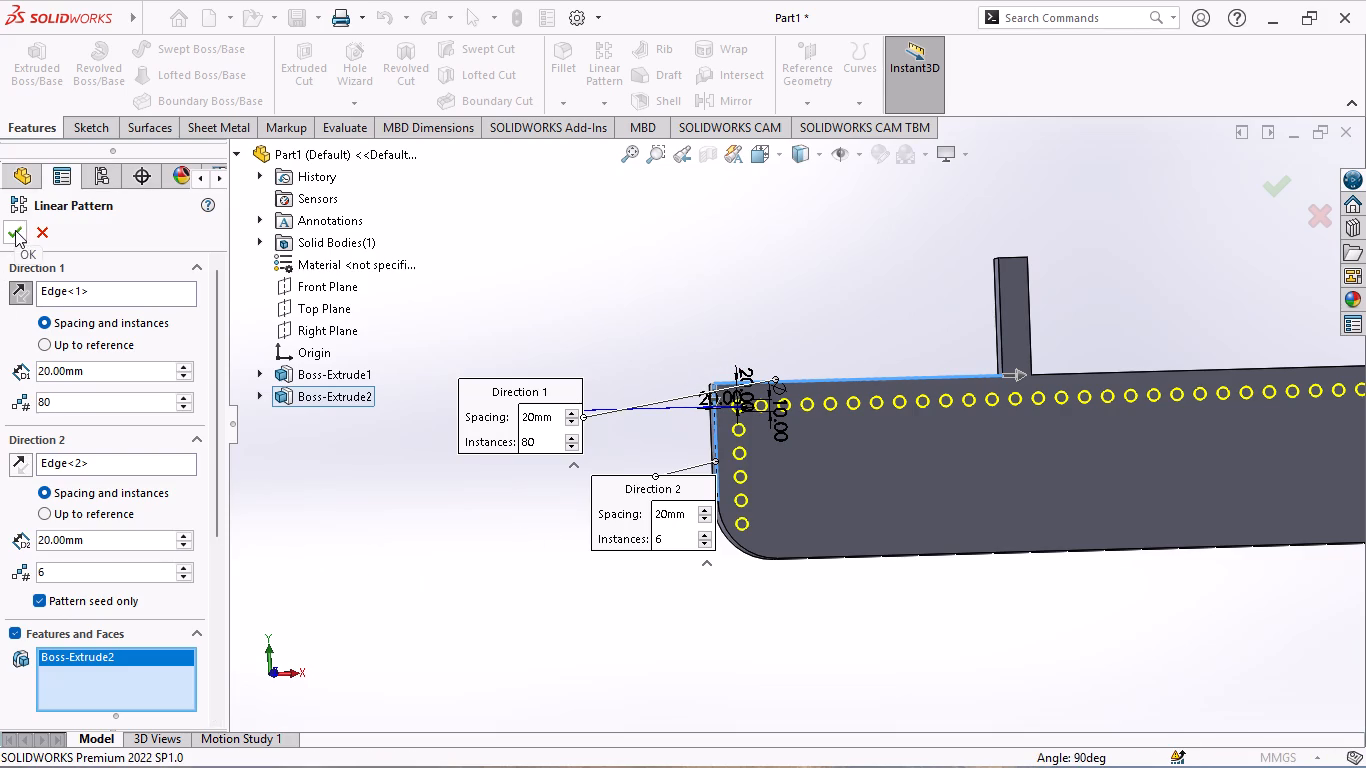
Examine the previewed boss row along the top edge, especially the last boss at the far end and those below the tabs.
scroll(900, 423, "up", 5)
scroll(1233, 401, "up", 1)
scroll(1313, 395, "down", 2)
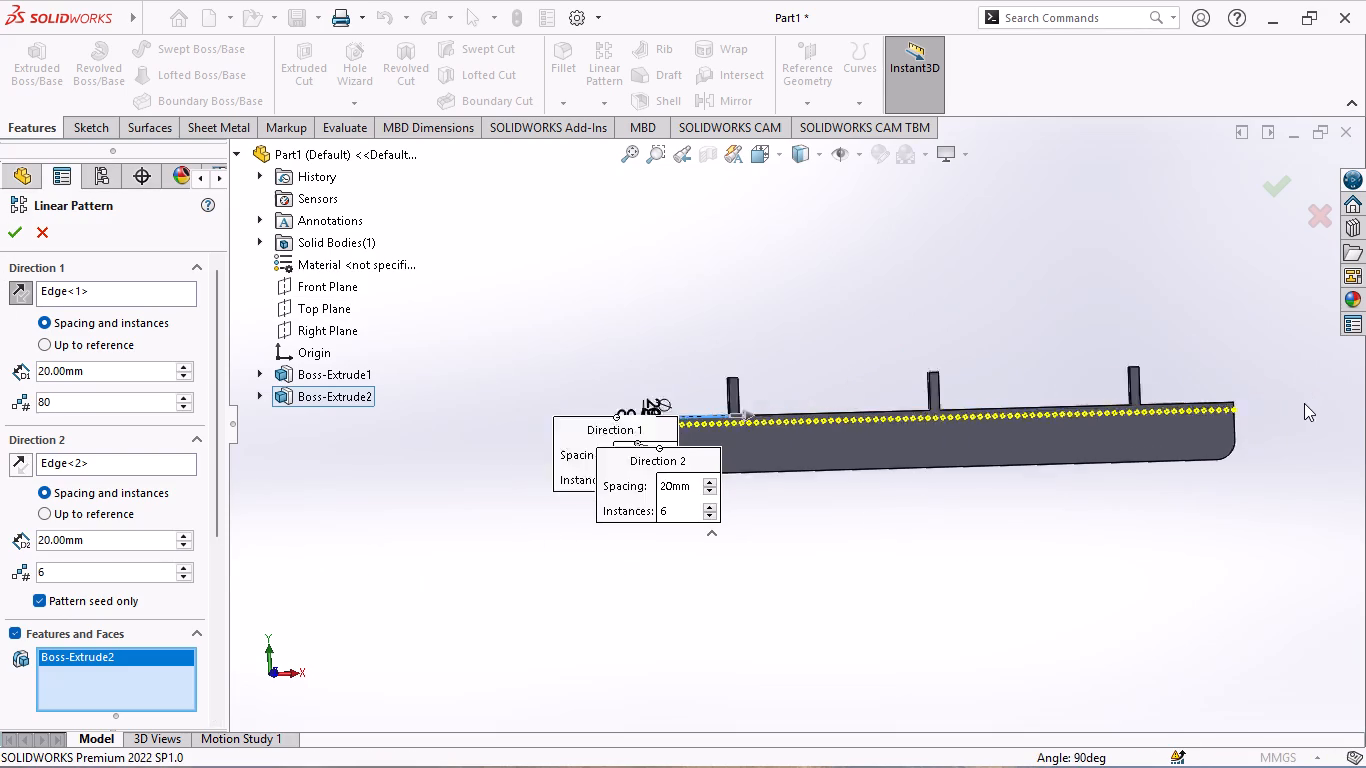
scroll(1304, 403, "down", 3)
scroll(1029, 426, "down", 2)
scroll(760, 451, "up", 2)
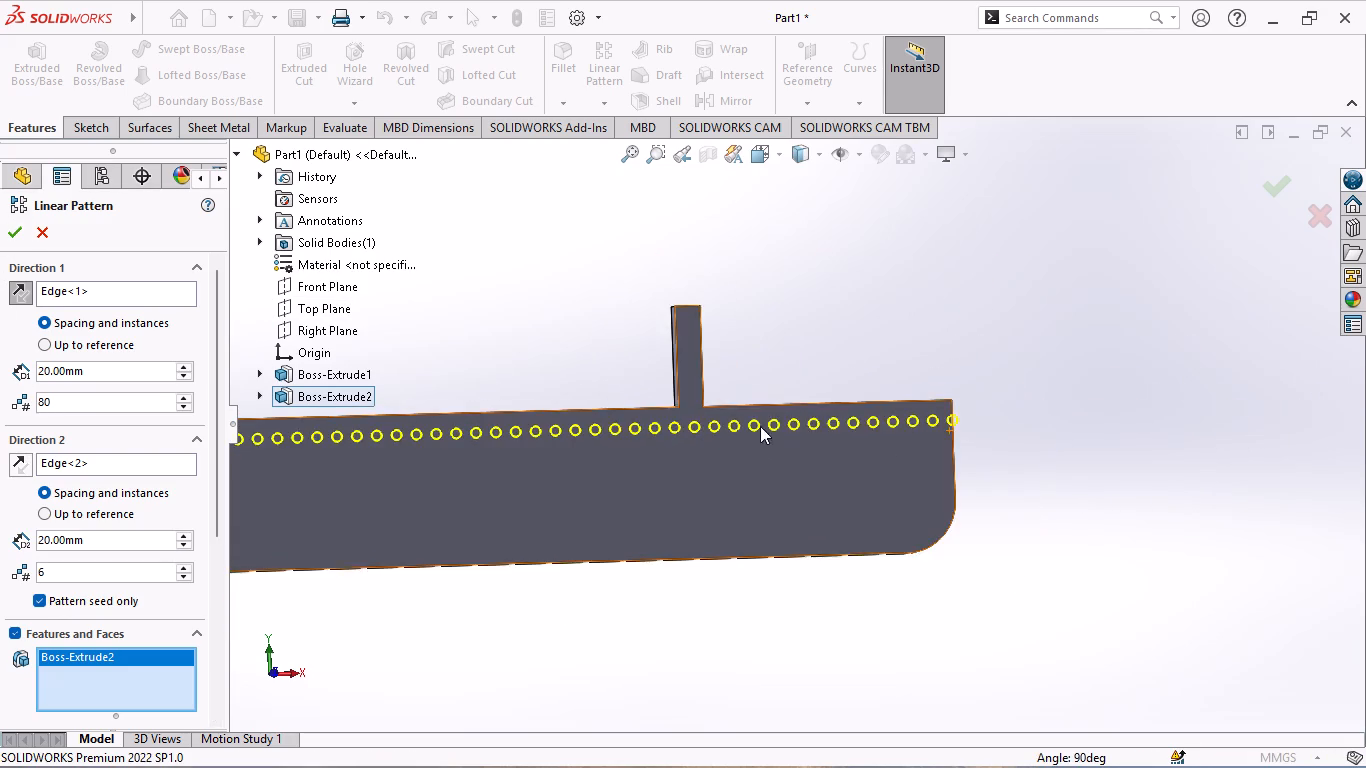
scroll(684, 395, "up", 1)
scroll(594, 399, "up", 2)
scroll(396, 422, "down", 2)
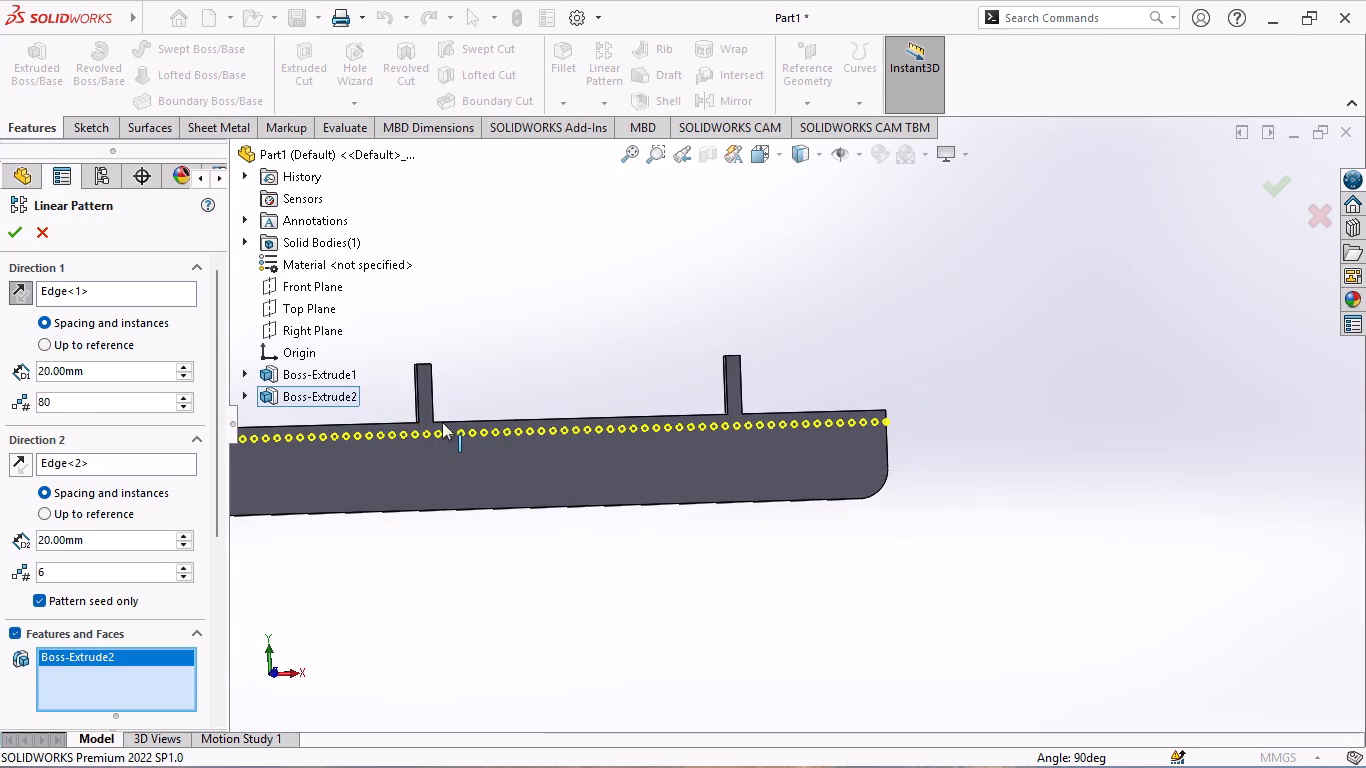
scroll(442, 422, "down", 4)
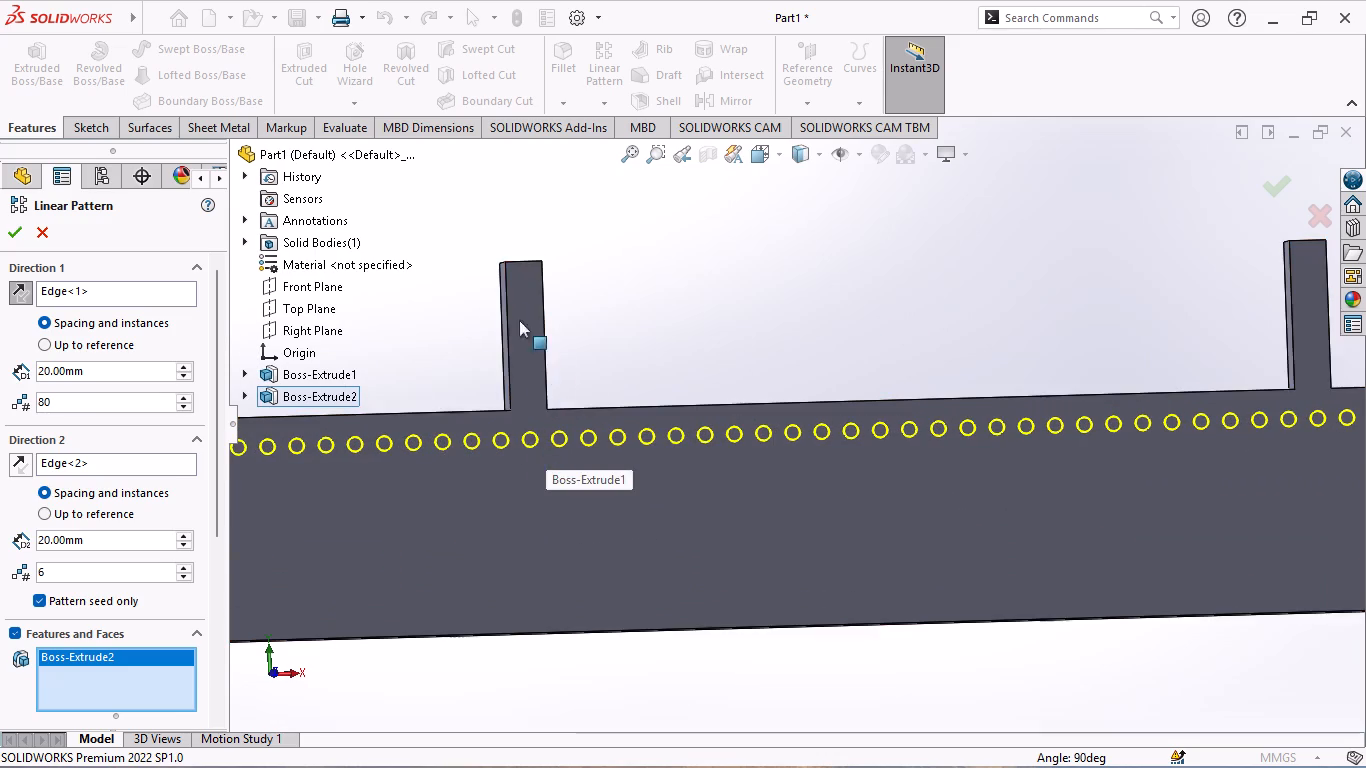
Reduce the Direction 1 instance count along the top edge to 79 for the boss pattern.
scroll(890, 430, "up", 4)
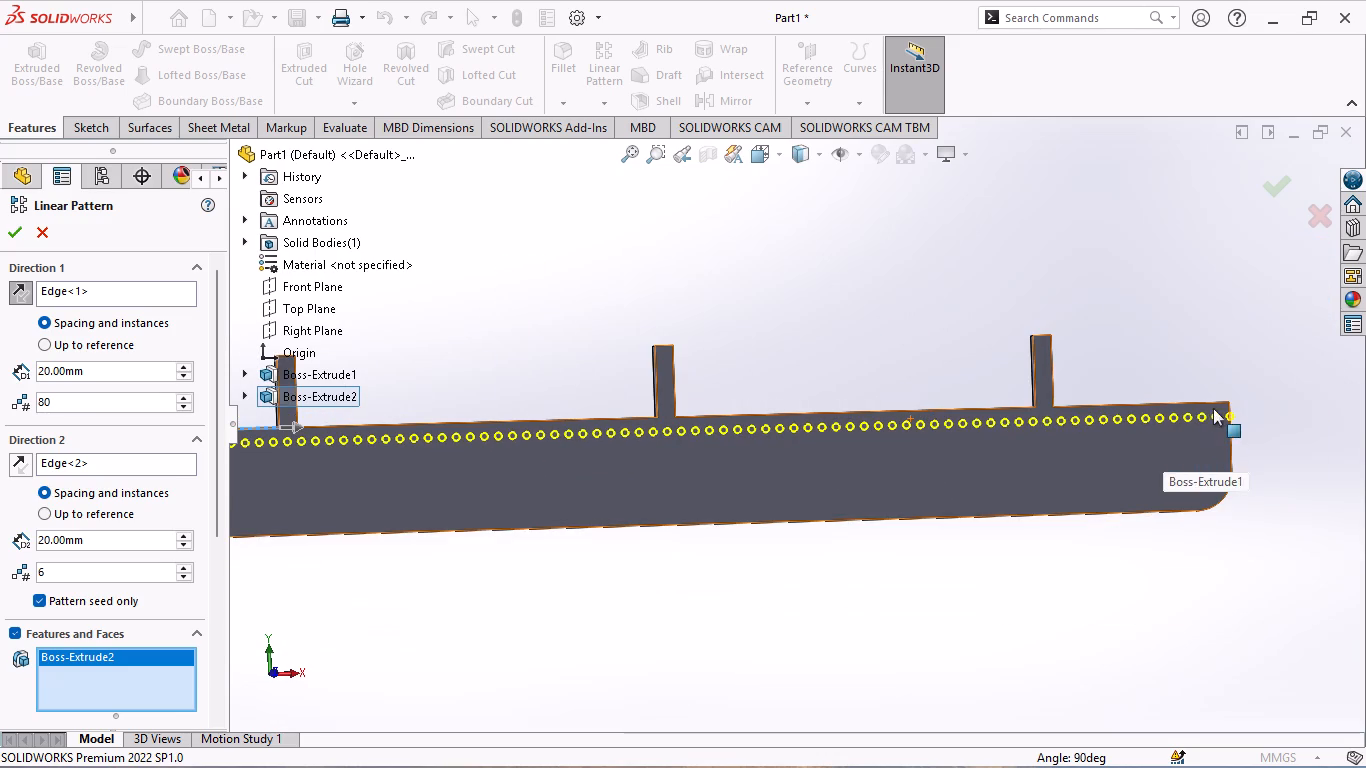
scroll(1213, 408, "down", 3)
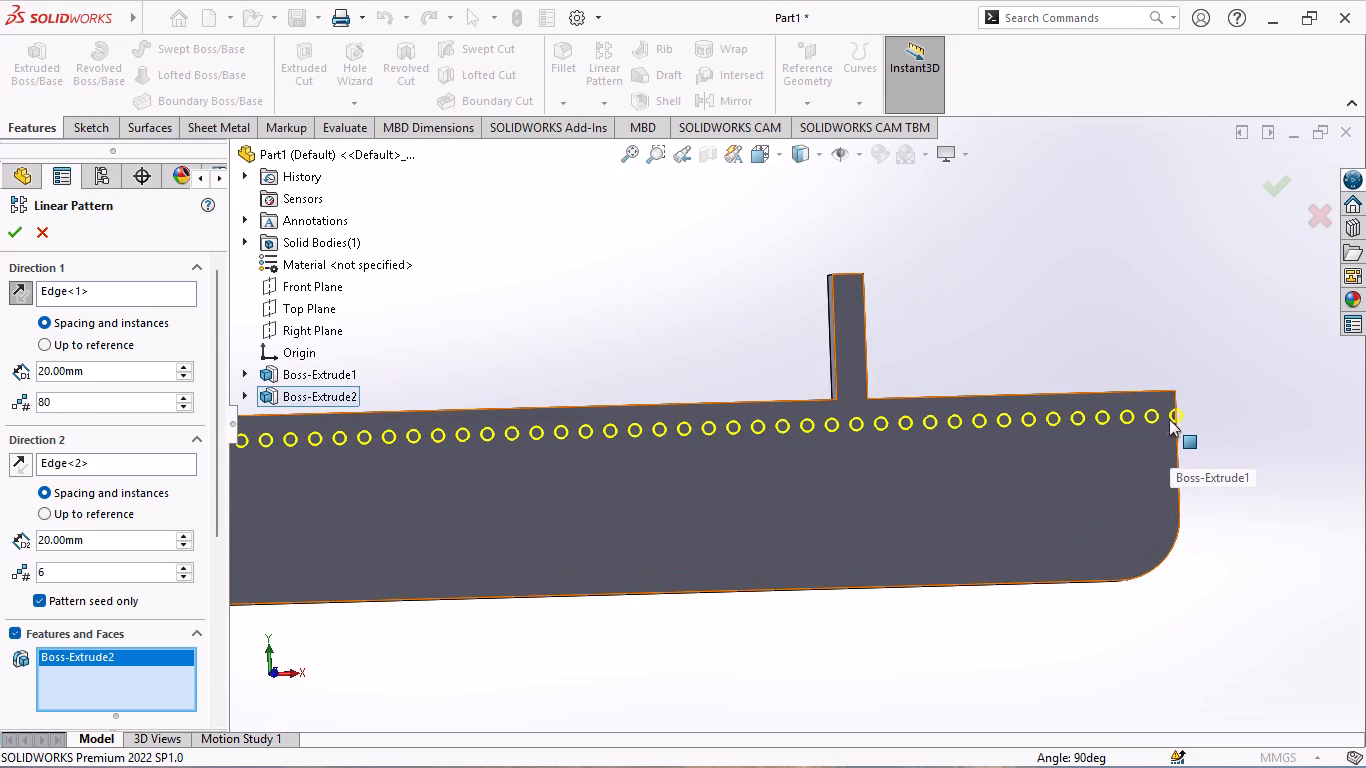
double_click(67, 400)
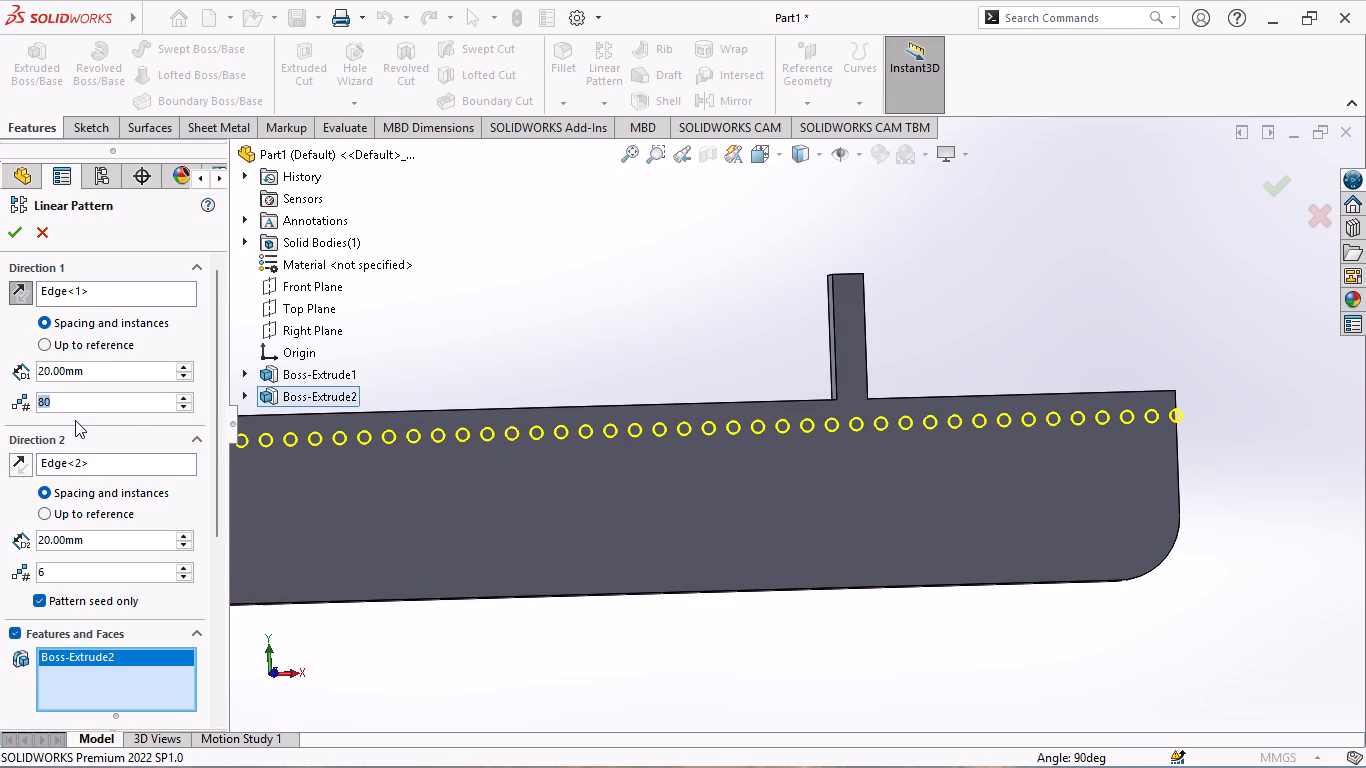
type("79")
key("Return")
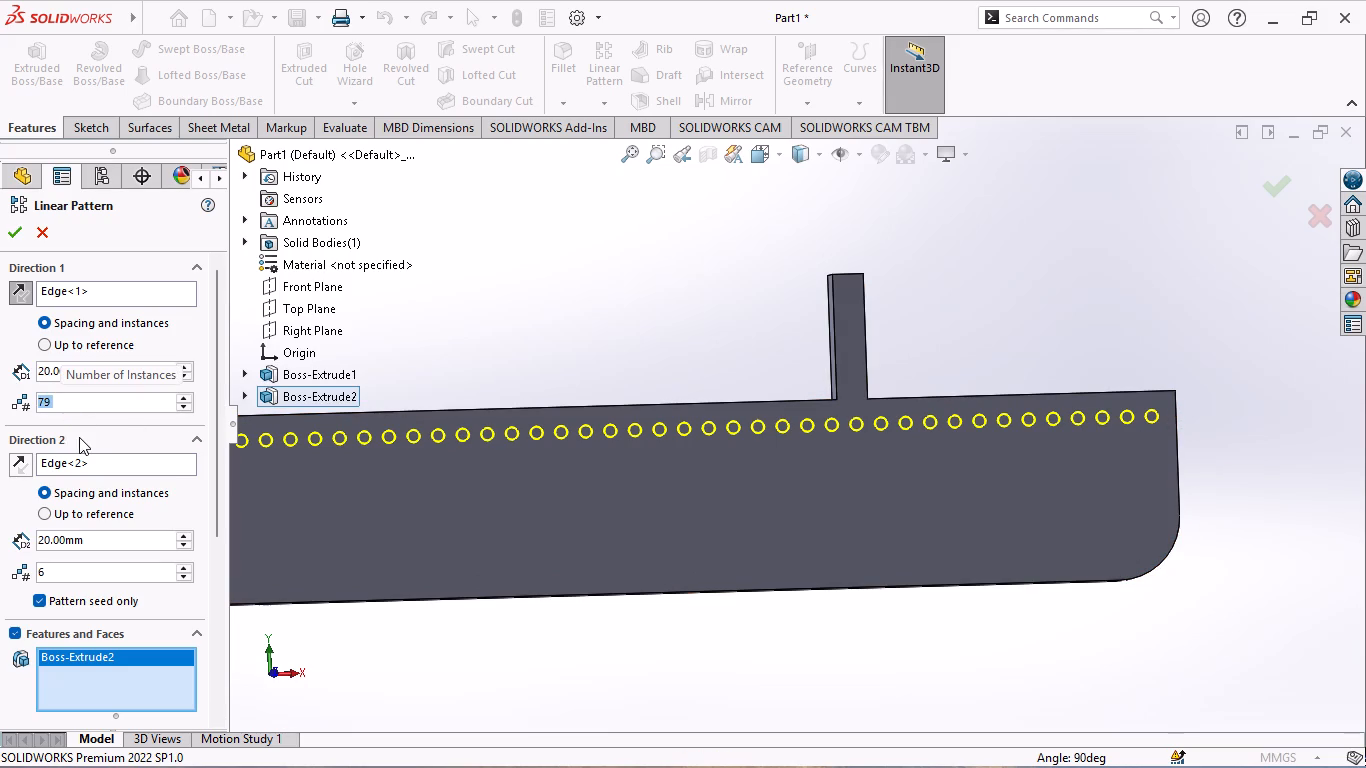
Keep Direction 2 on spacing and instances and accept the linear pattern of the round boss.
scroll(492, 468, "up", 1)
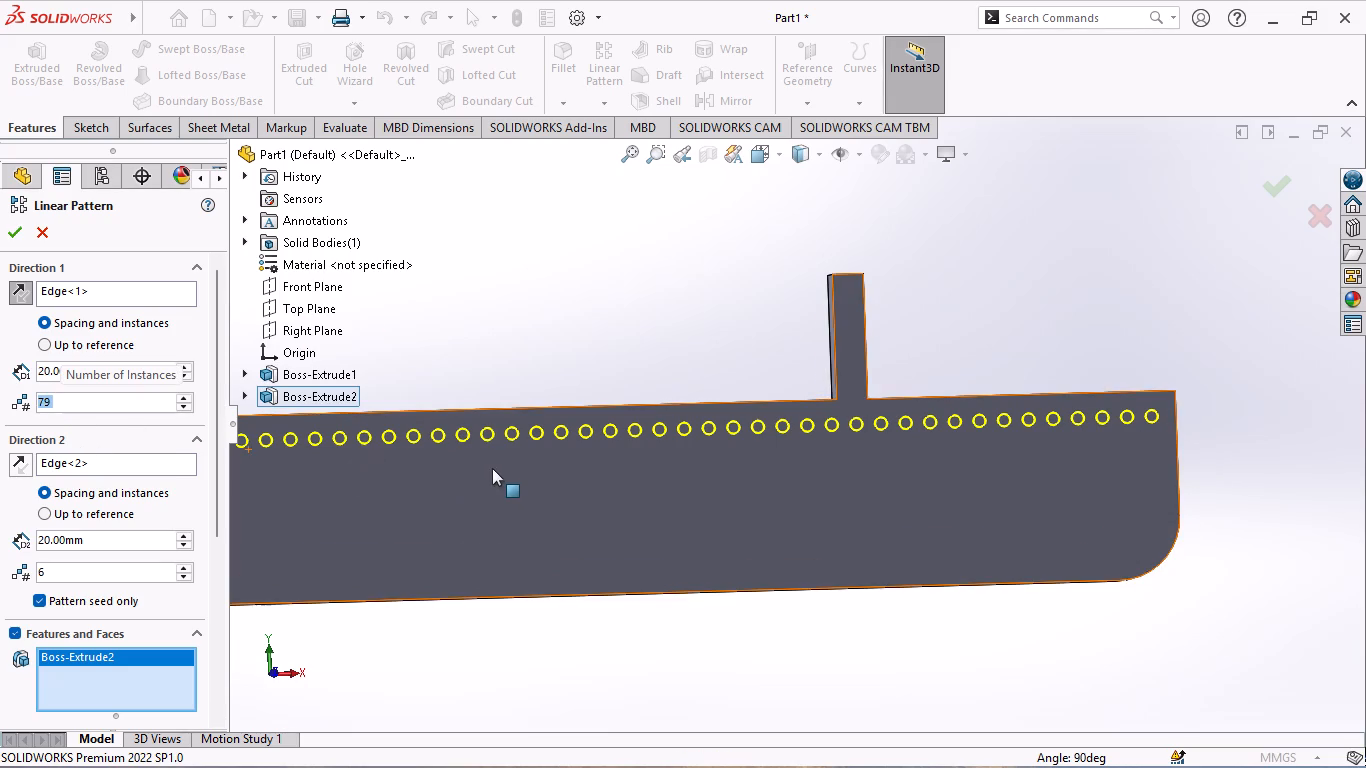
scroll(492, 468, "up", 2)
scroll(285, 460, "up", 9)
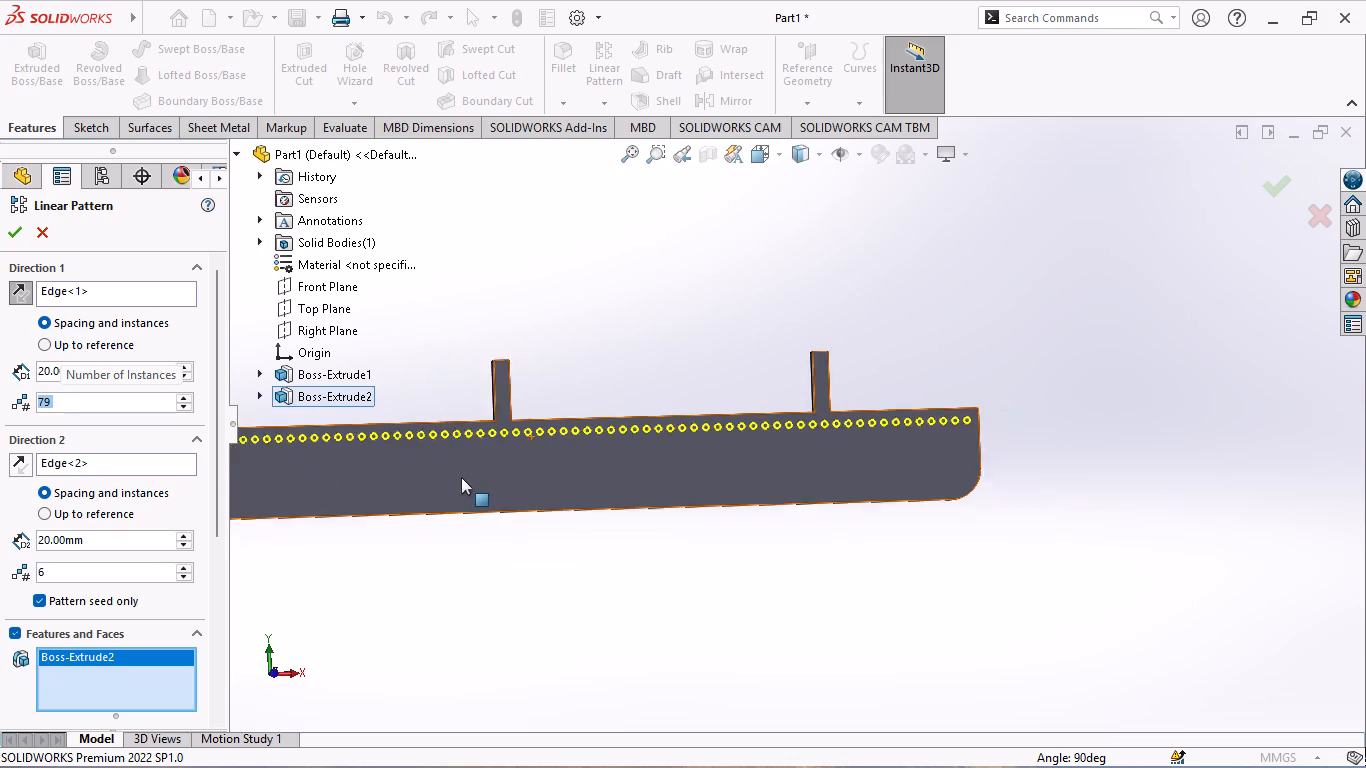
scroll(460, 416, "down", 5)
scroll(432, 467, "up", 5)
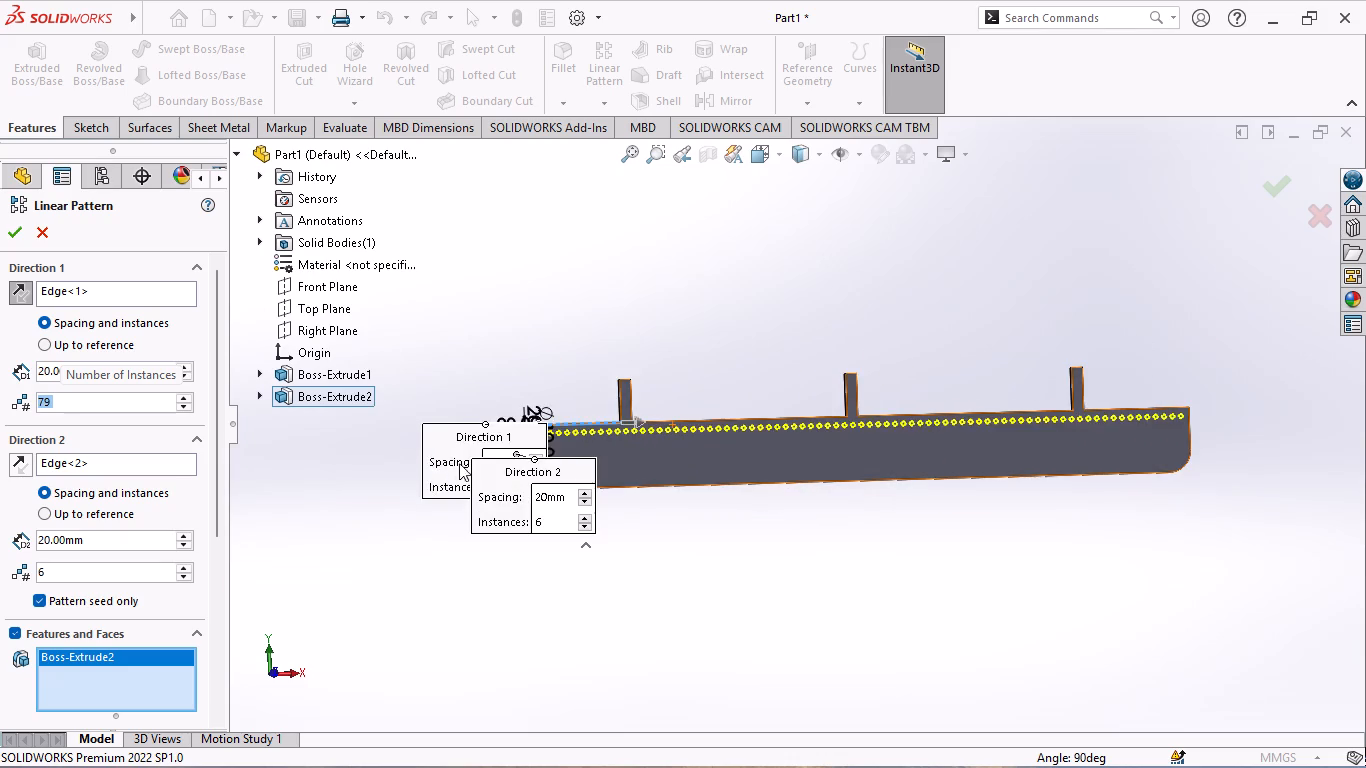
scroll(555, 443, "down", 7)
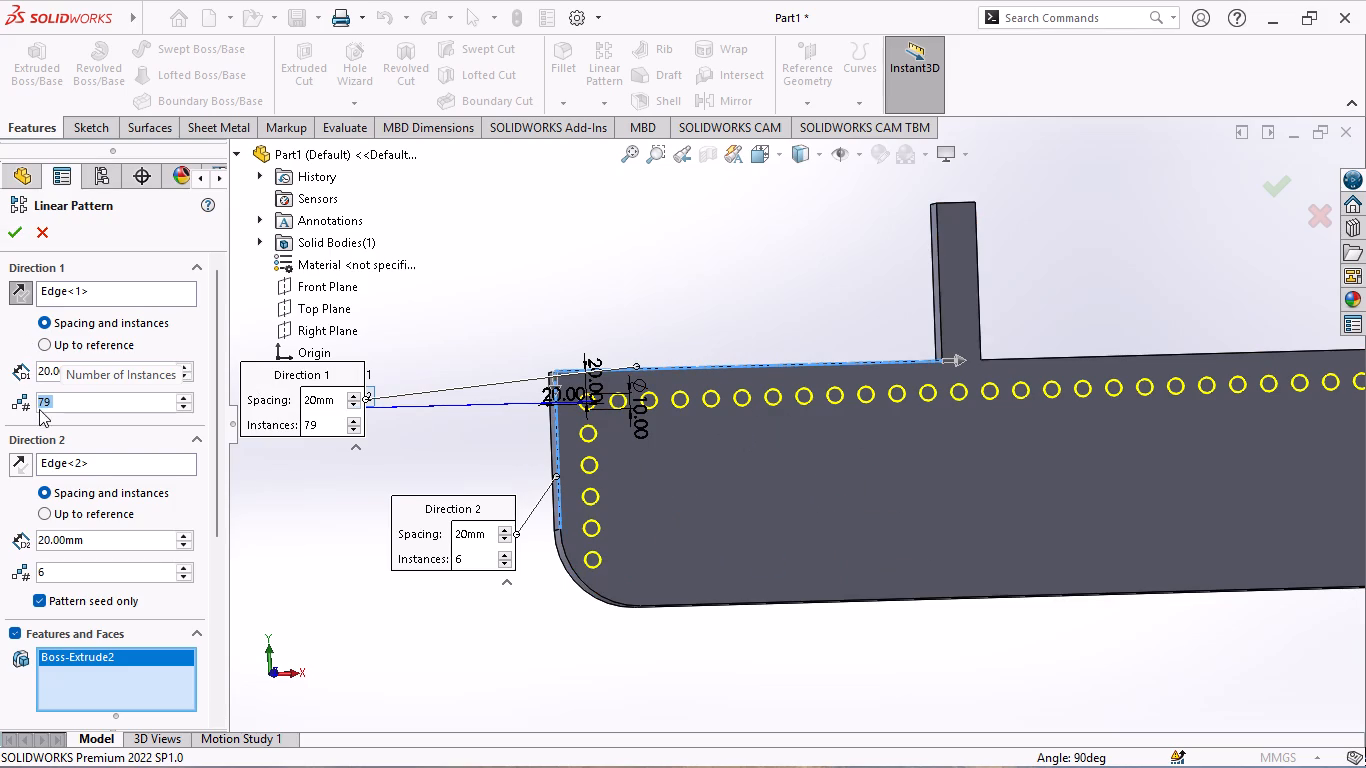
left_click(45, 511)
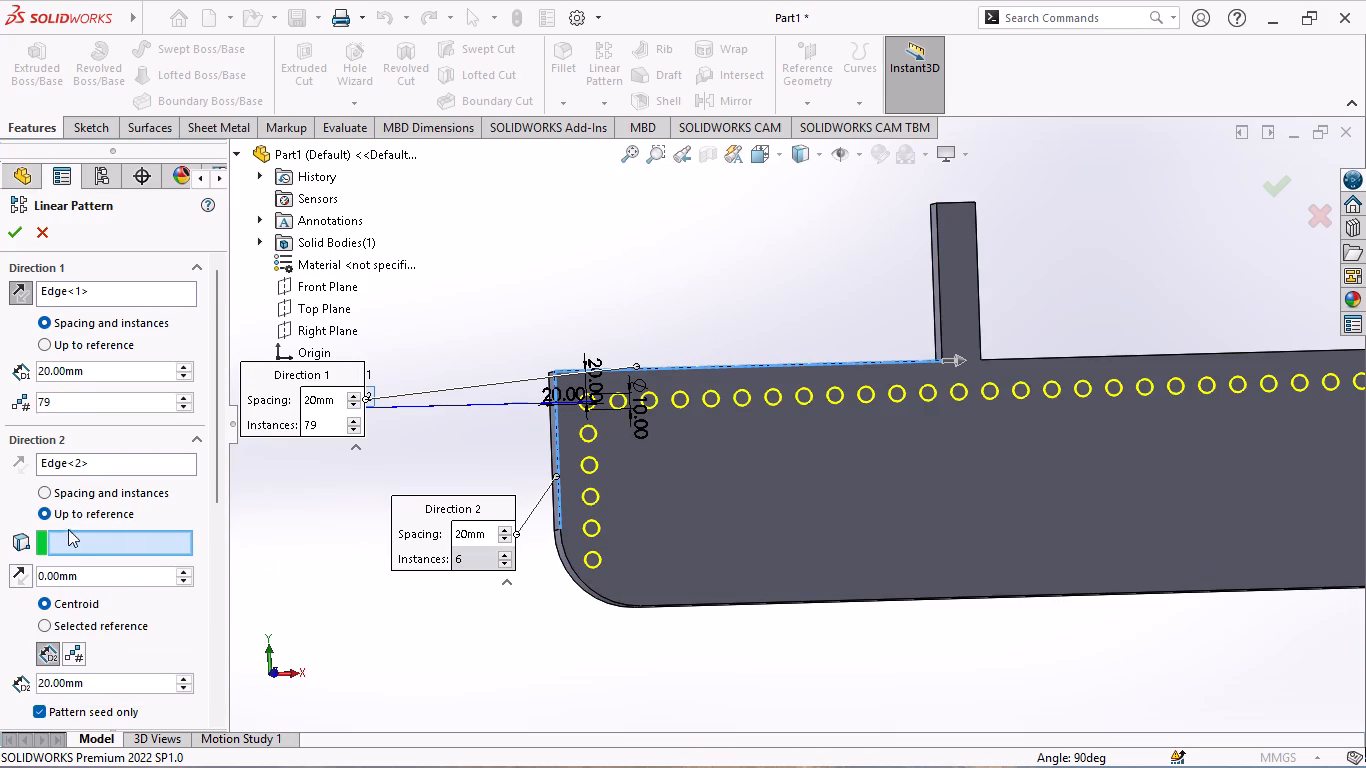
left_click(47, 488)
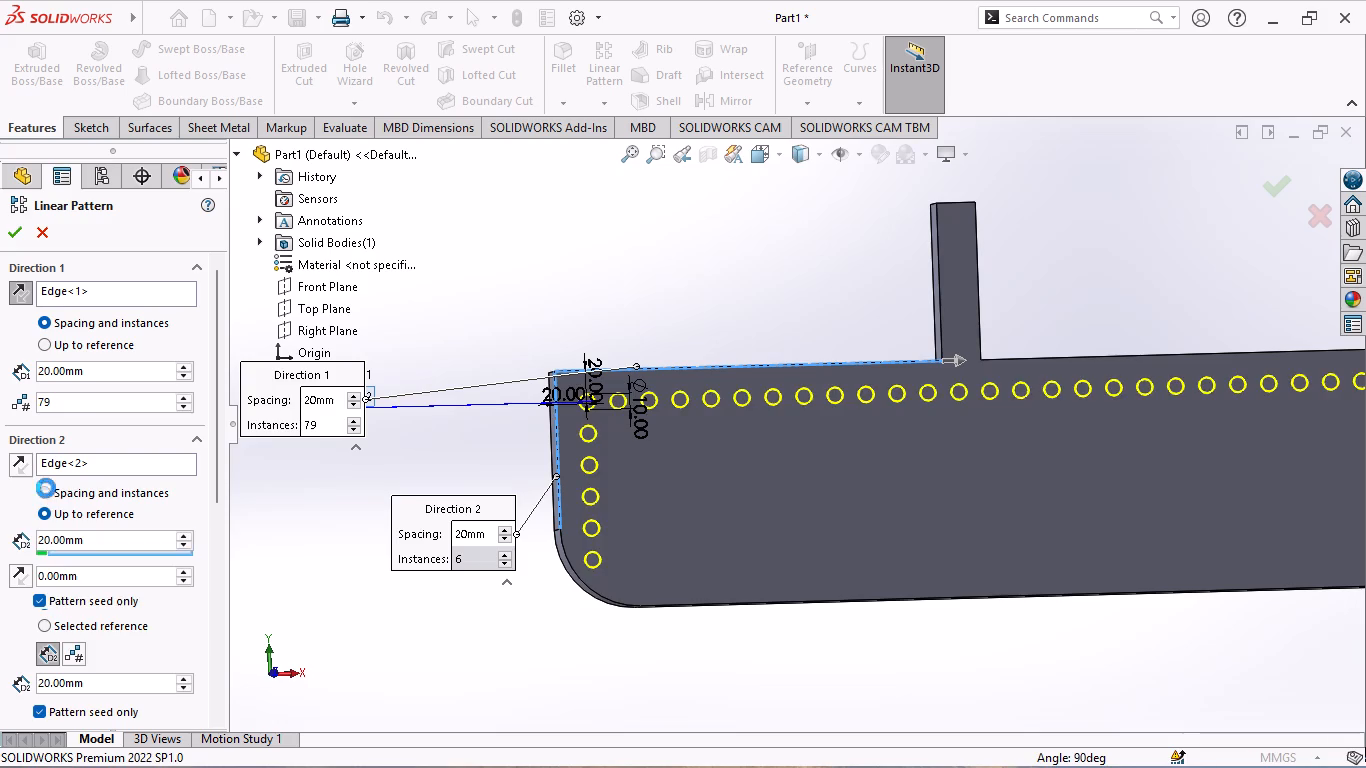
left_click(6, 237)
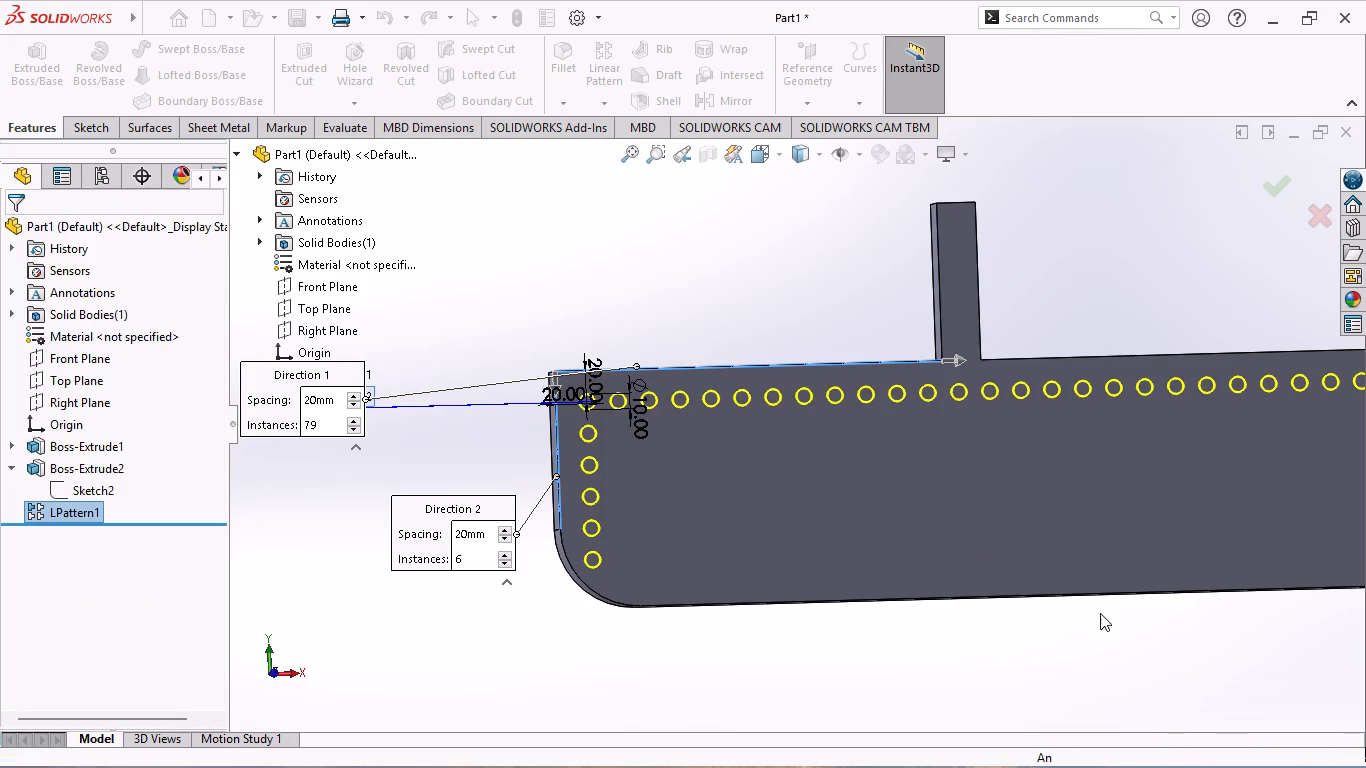
Examine the patterned bosses along the front face's top edge, under the tabs and down the end.
scroll(1122, 599, "up", 3)
scroll(1228, 555, "up", 6)
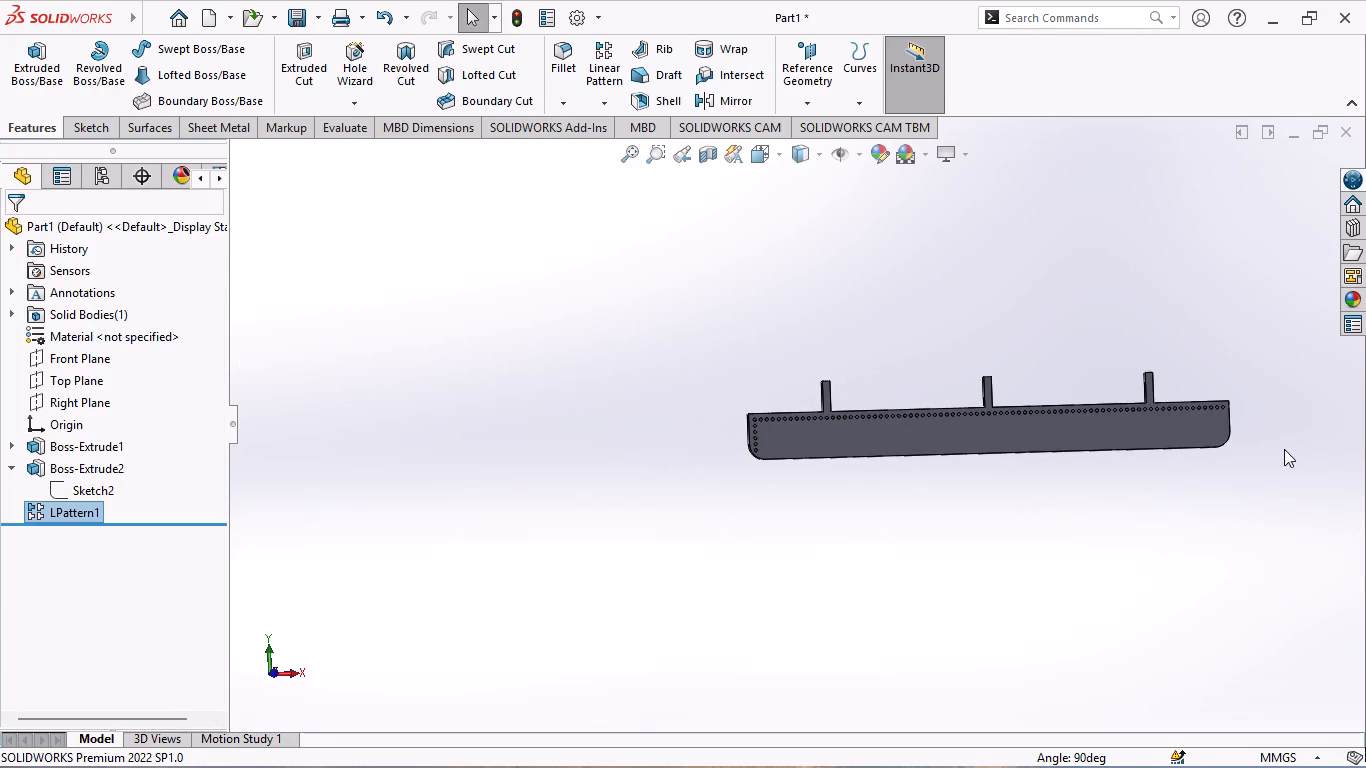
scroll(1255, 425, "down", 5)
scroll(773, 412, "down", 6)
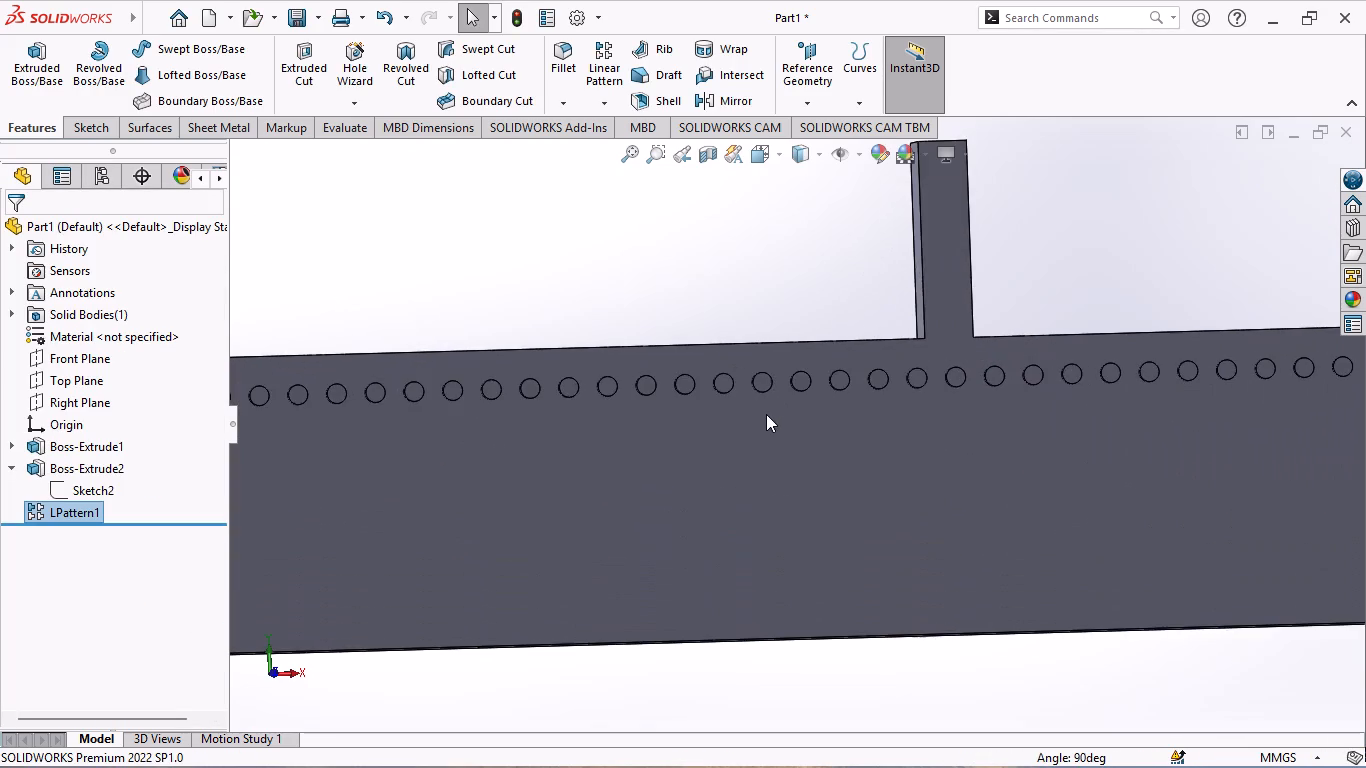
scroll(794, 399, "down", 3)
scroll(808, 400, "up", 9)
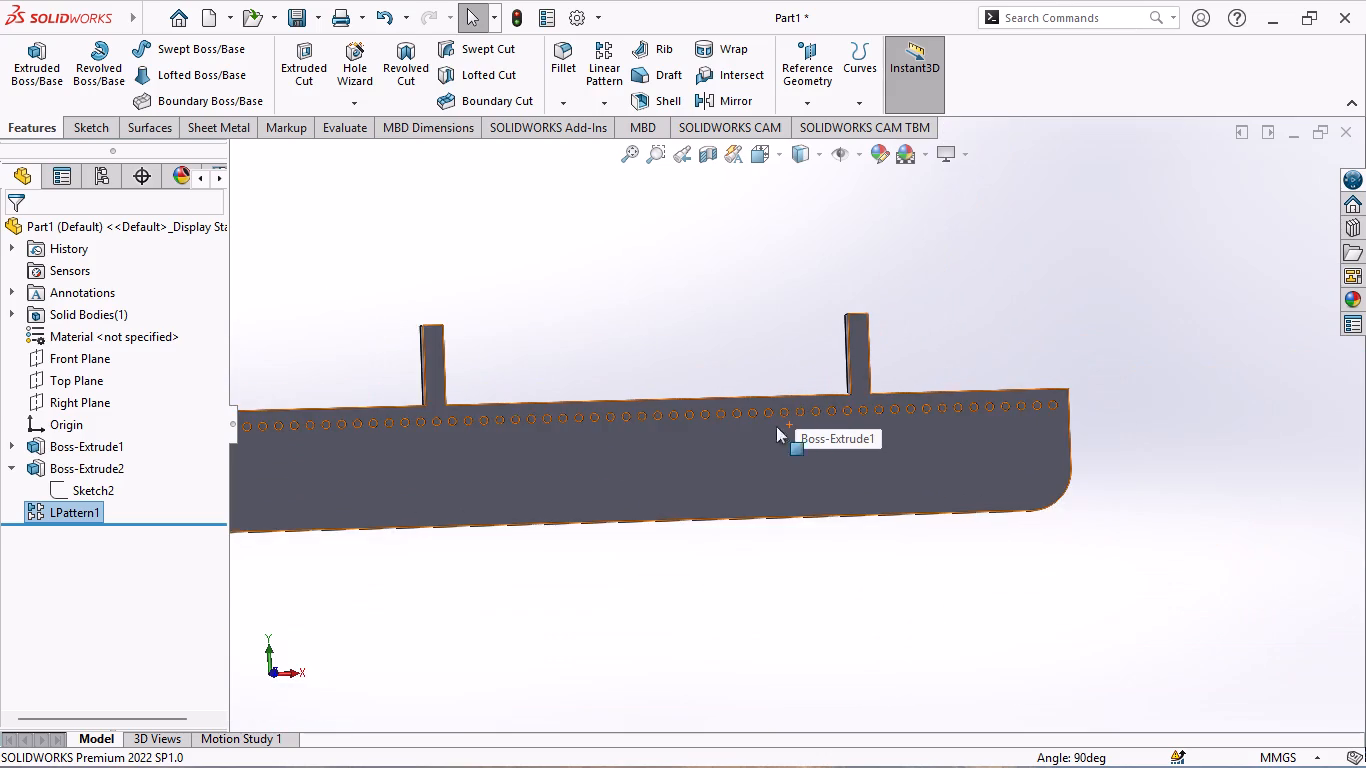
scroll(407, 434, "up", 6)
scroll(455, 405, "down", 2)
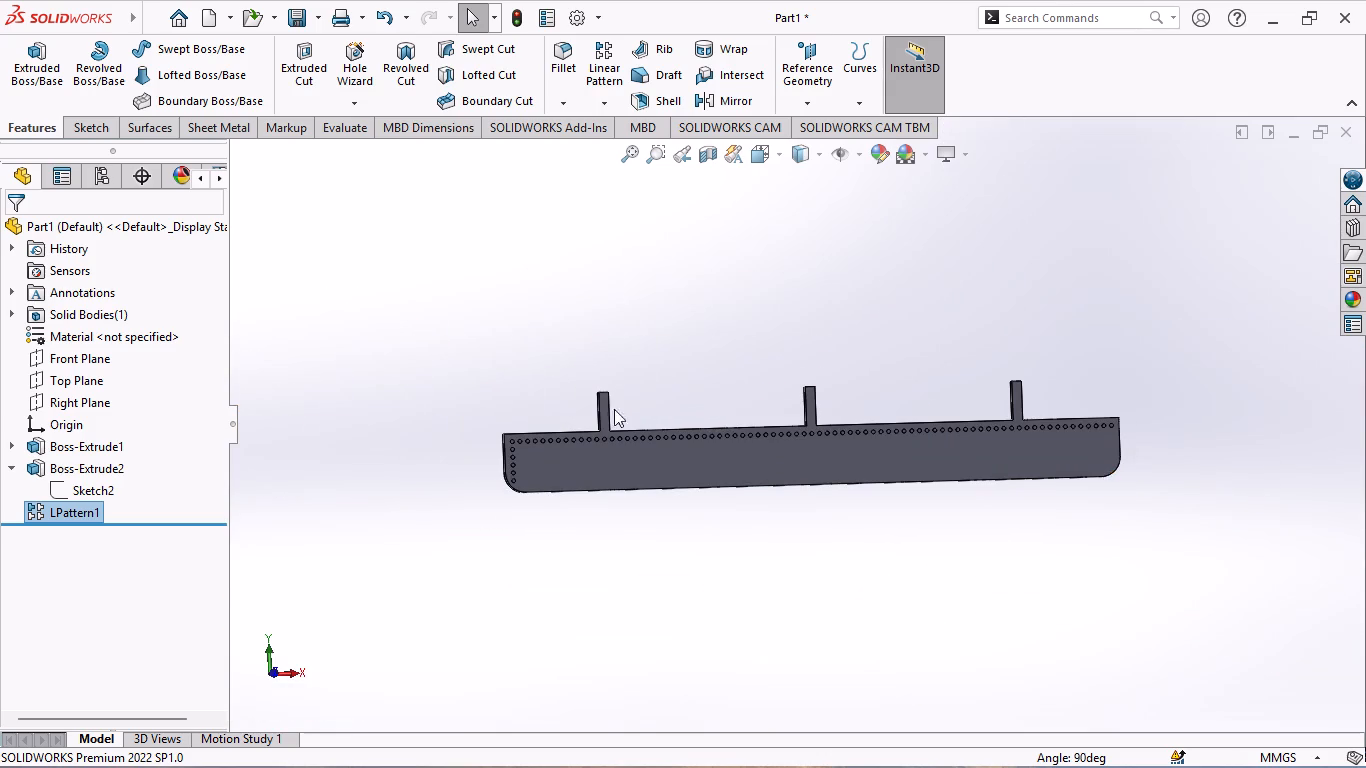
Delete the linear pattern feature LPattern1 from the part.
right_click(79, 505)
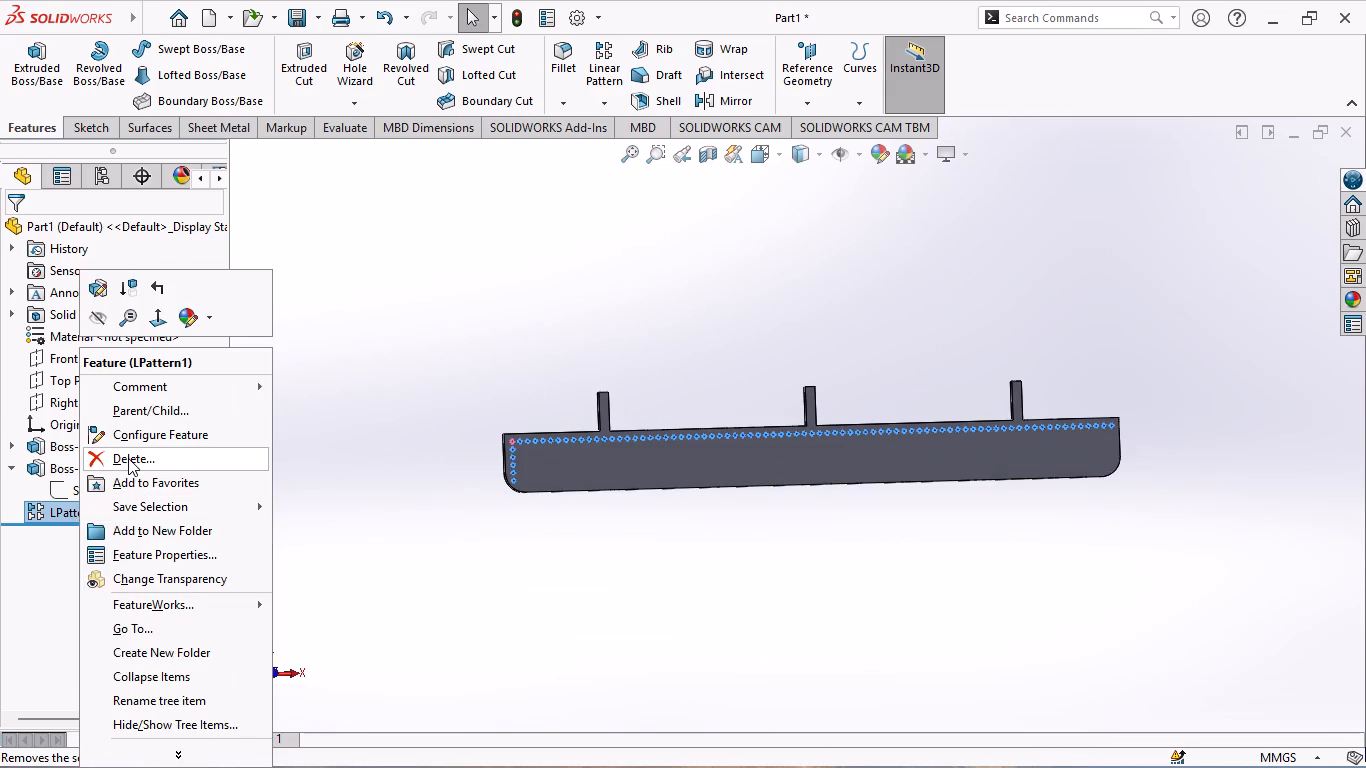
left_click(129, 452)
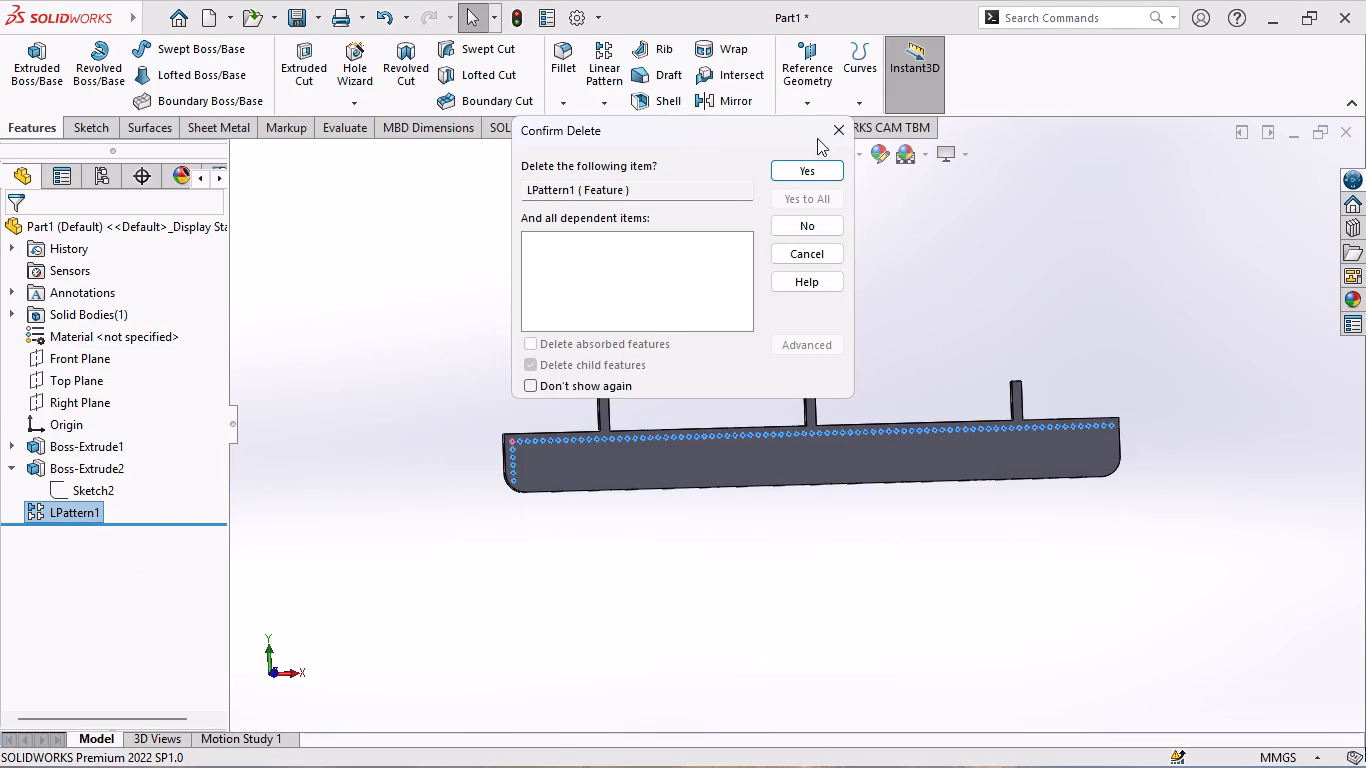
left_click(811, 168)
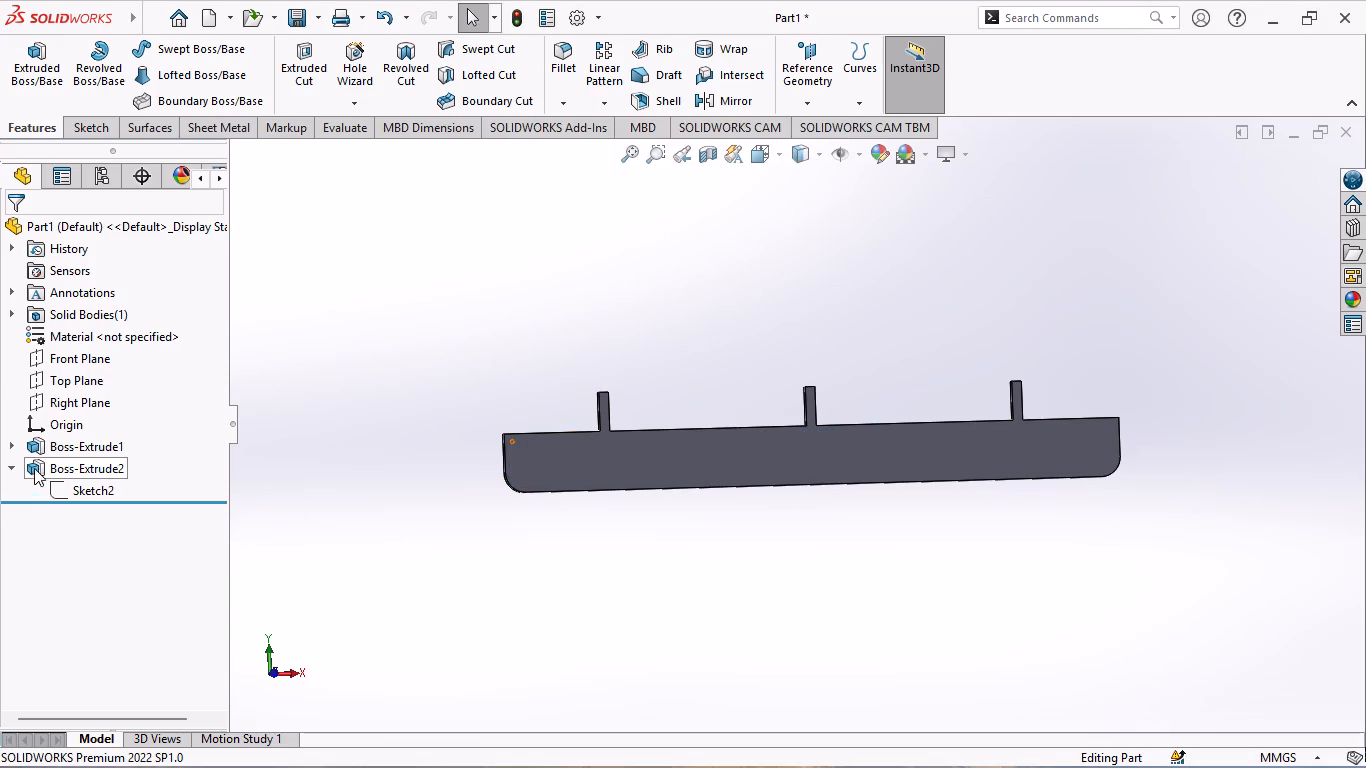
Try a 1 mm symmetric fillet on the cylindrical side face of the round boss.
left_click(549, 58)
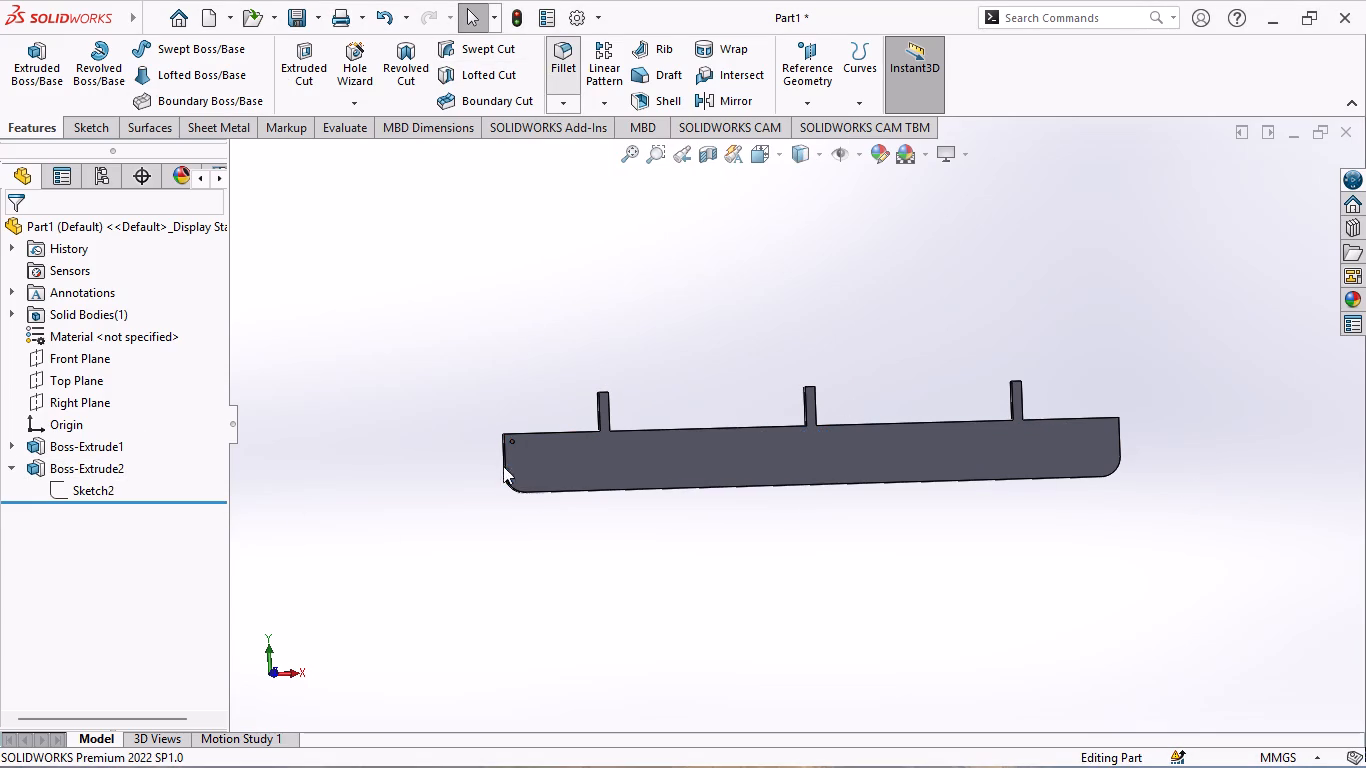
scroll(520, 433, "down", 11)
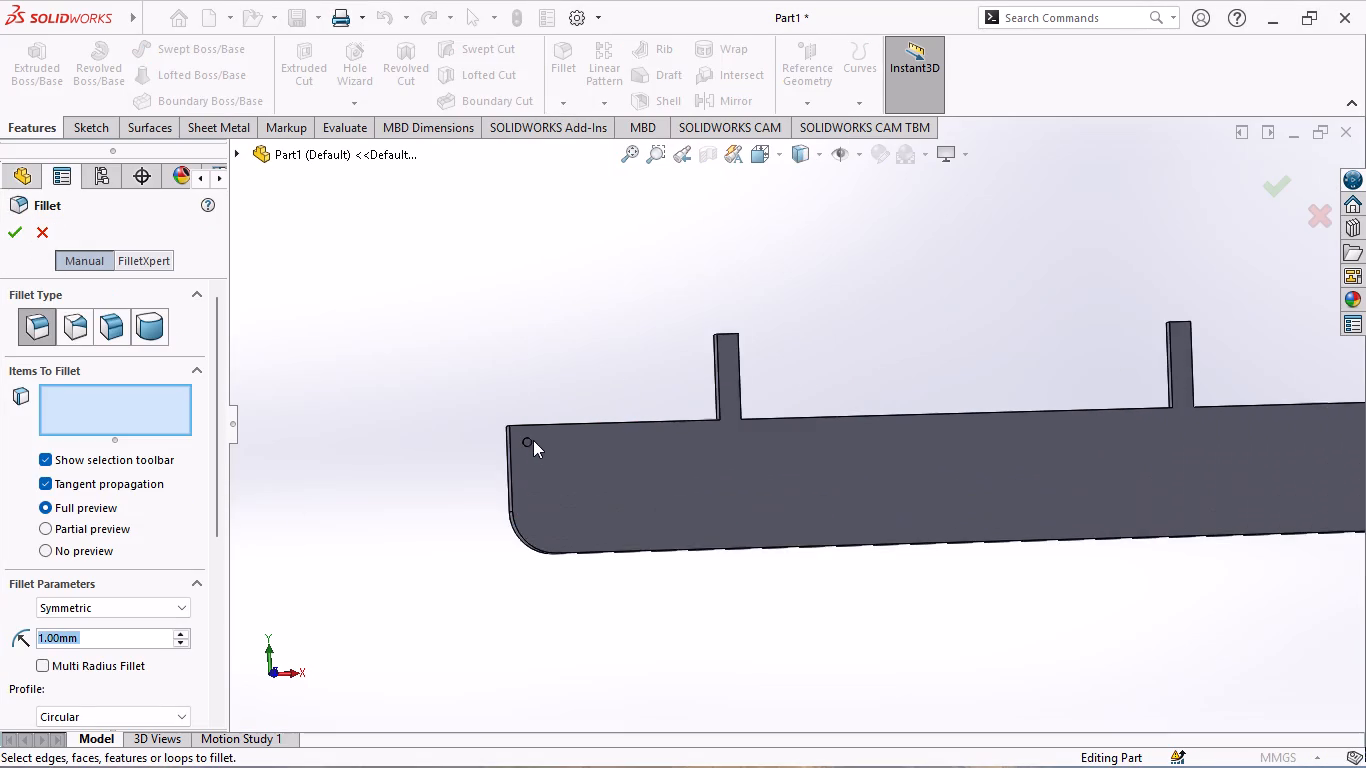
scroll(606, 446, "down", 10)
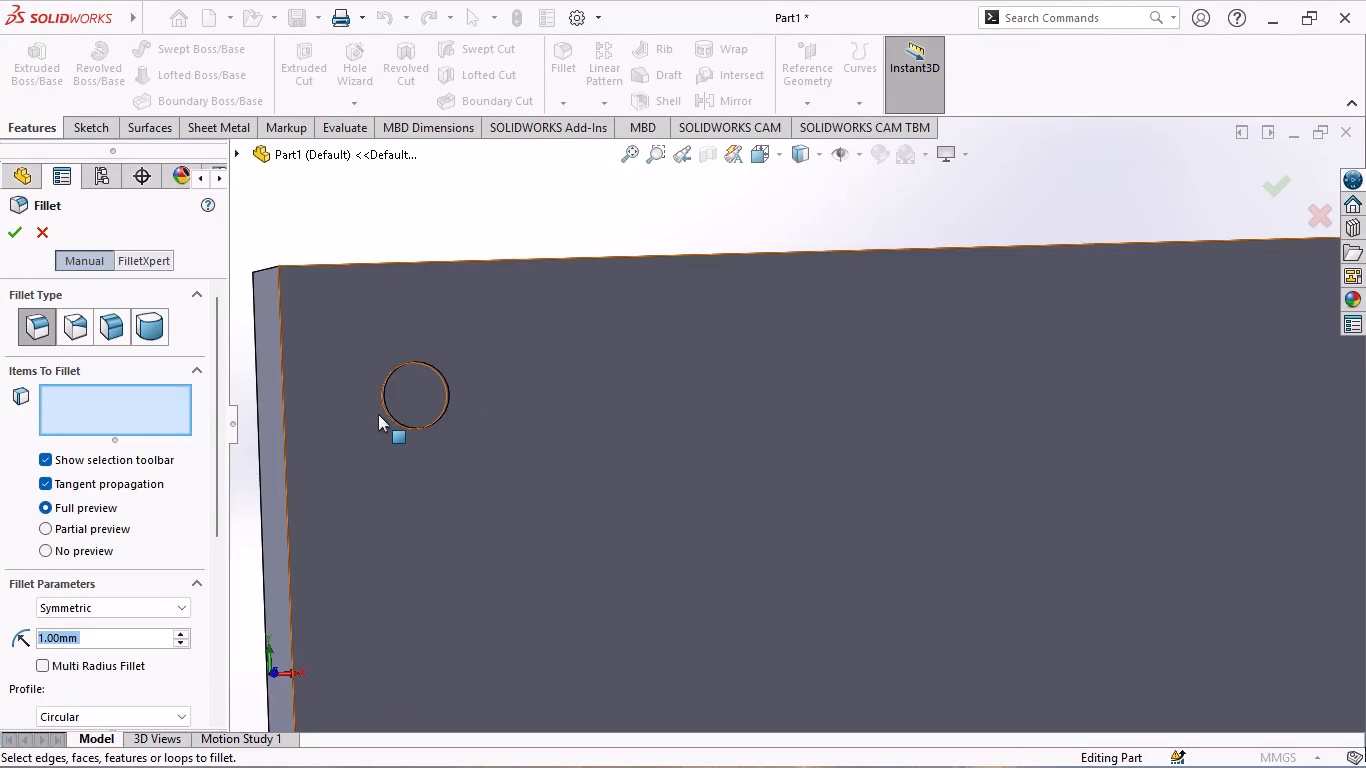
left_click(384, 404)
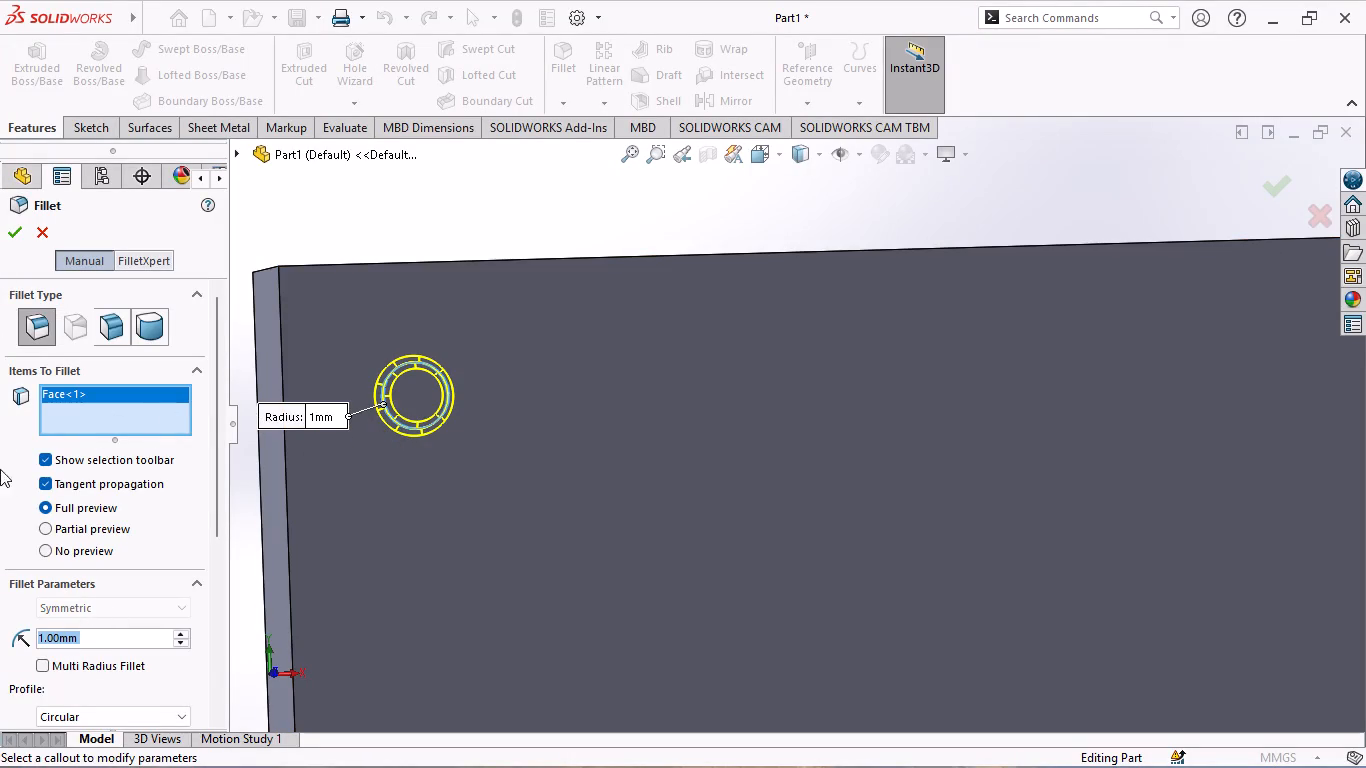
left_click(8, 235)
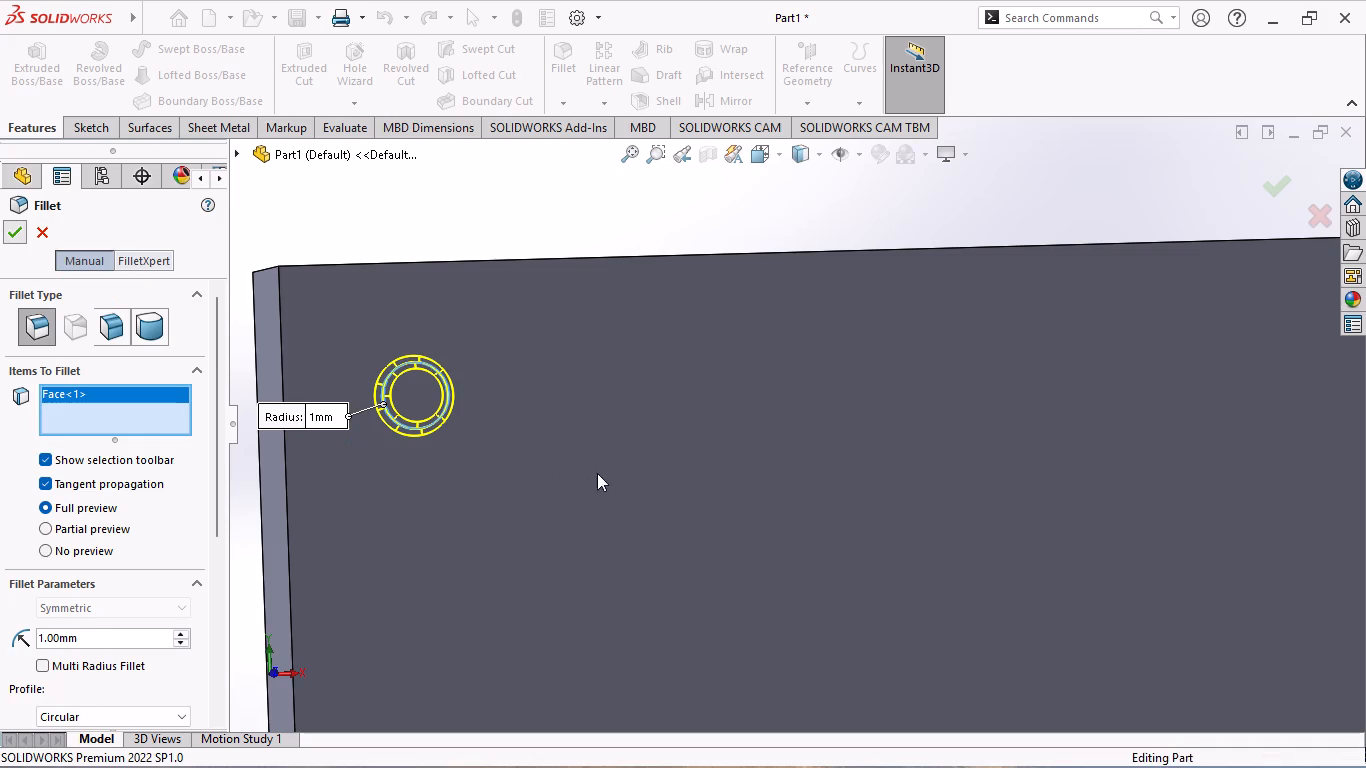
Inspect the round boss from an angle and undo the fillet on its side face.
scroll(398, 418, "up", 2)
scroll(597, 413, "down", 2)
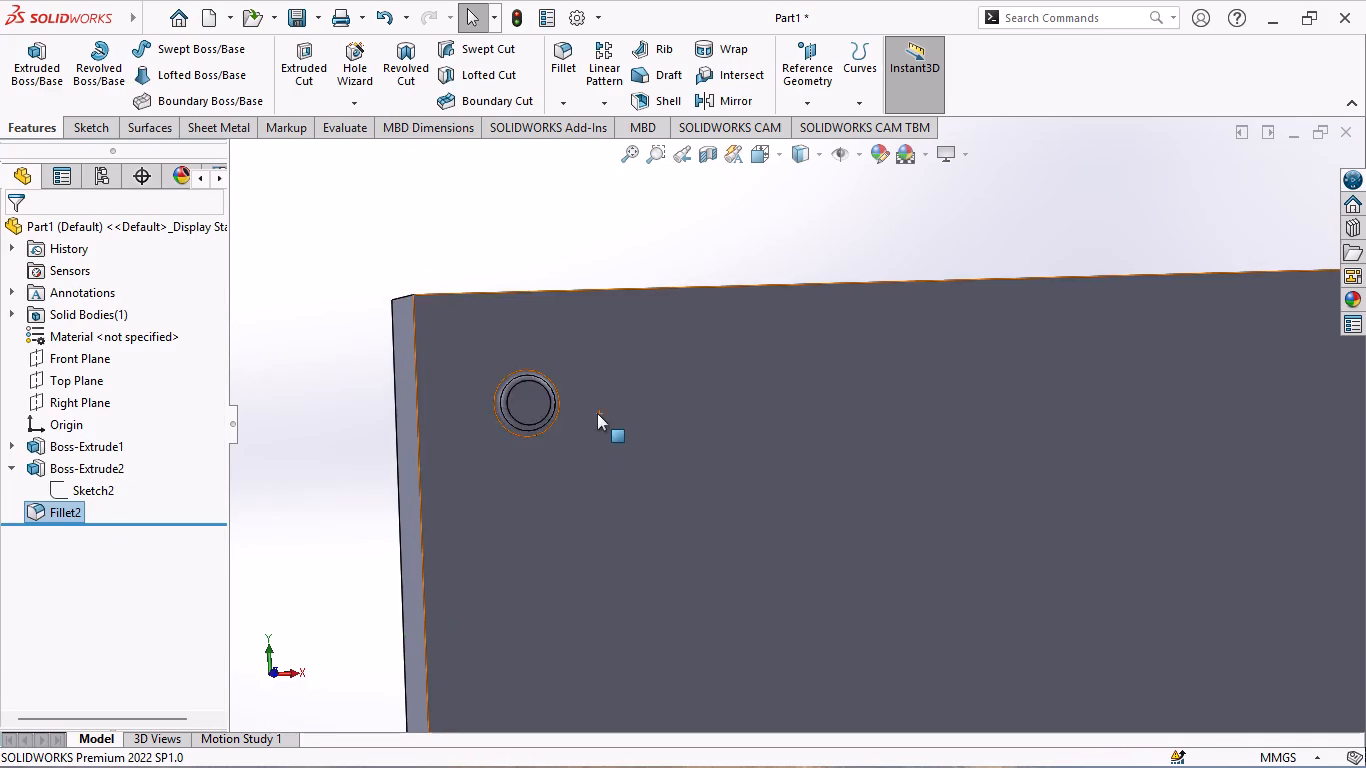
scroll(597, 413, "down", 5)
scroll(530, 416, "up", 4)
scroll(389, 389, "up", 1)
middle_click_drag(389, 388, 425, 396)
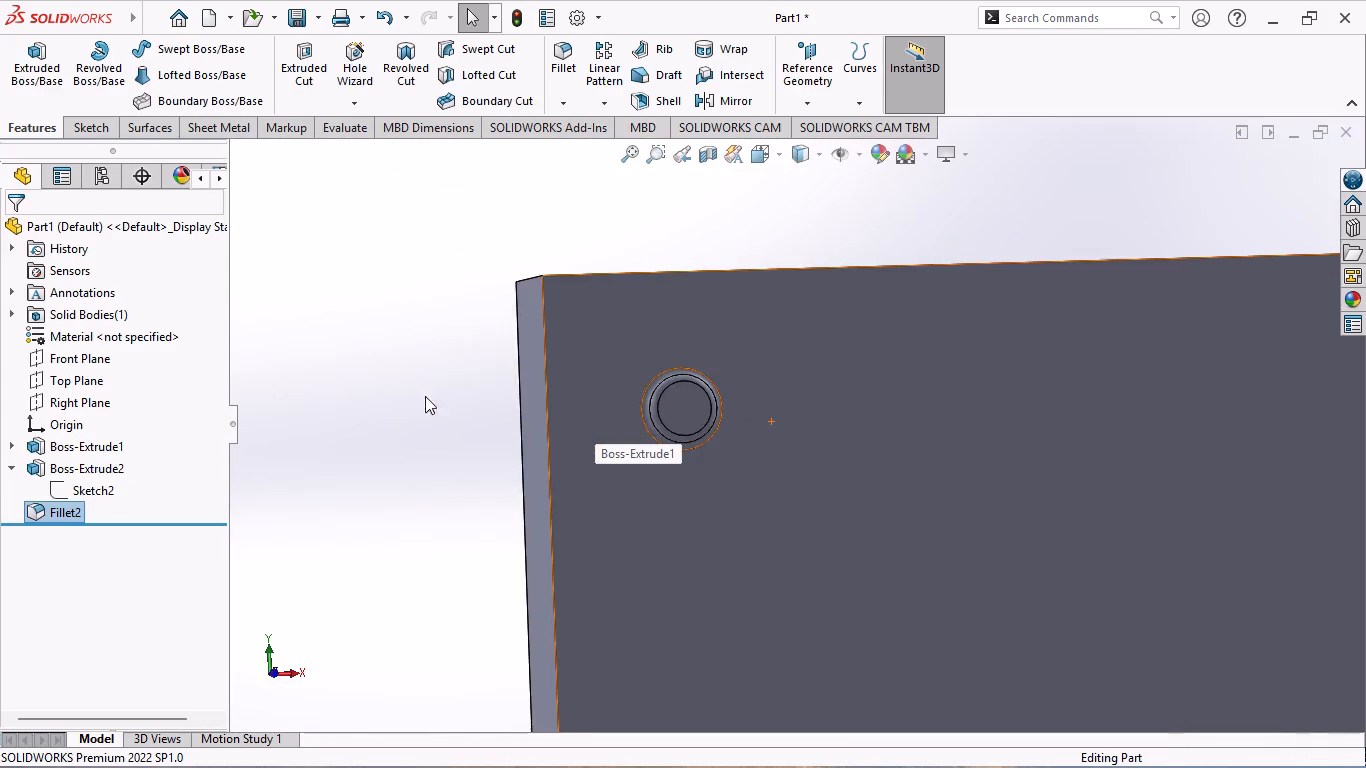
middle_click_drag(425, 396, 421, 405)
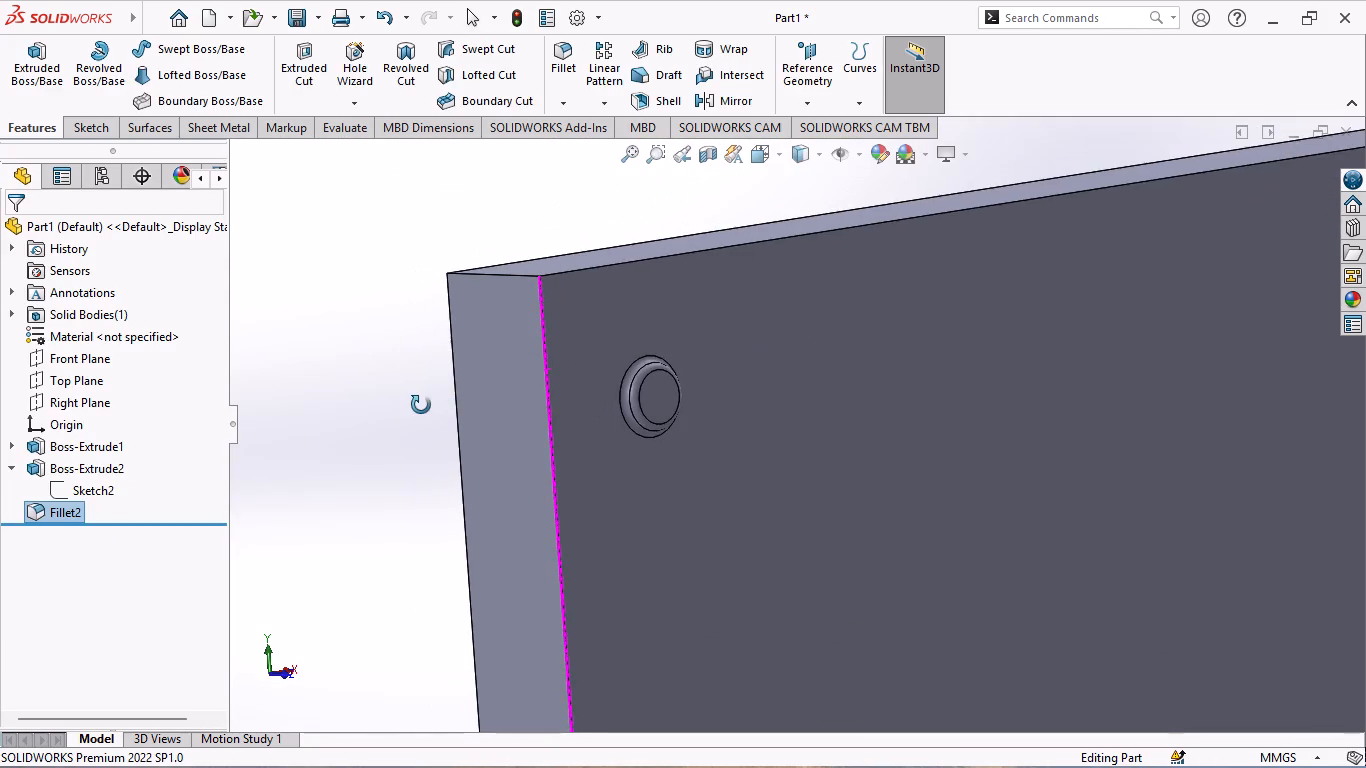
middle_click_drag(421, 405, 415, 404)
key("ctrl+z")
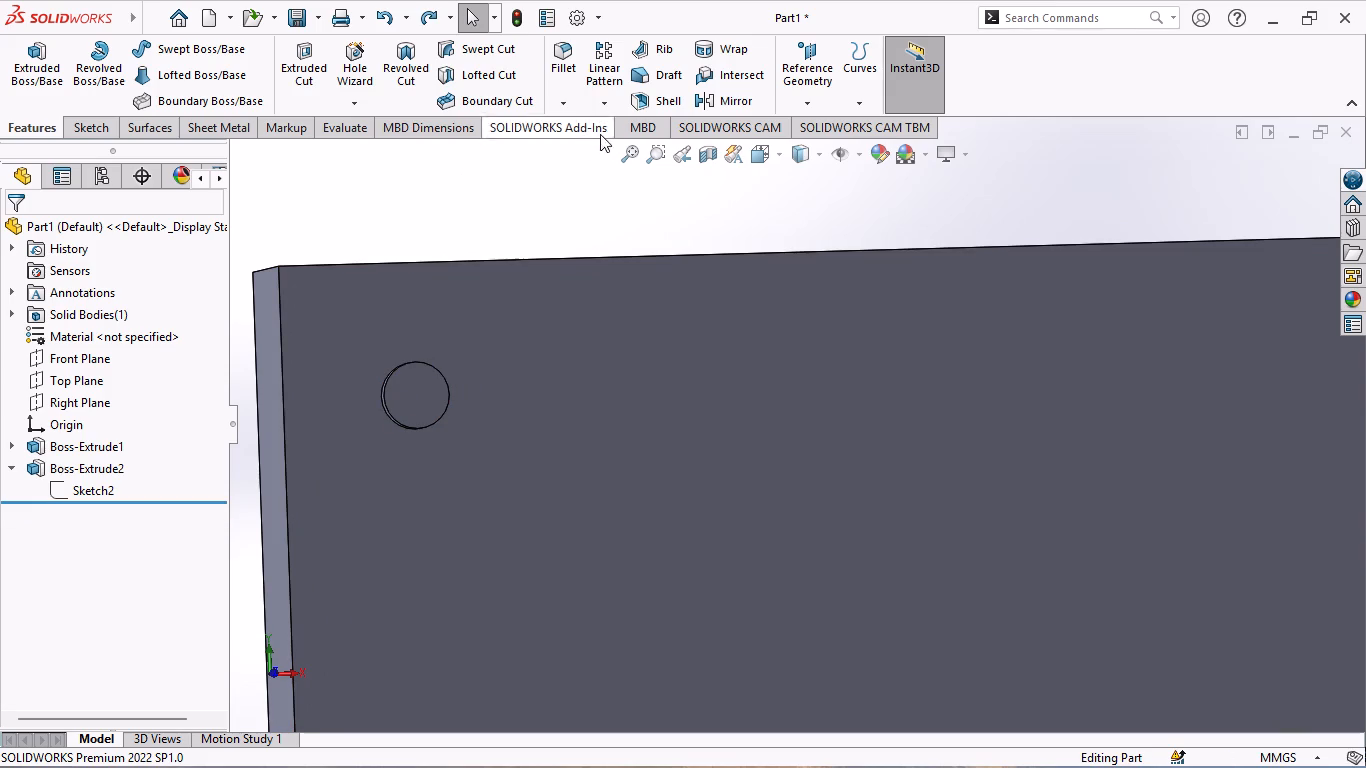
Fillet only the outer circular edge of the round boss with a 1 mm radius and full preview.
left_click(559, 63)
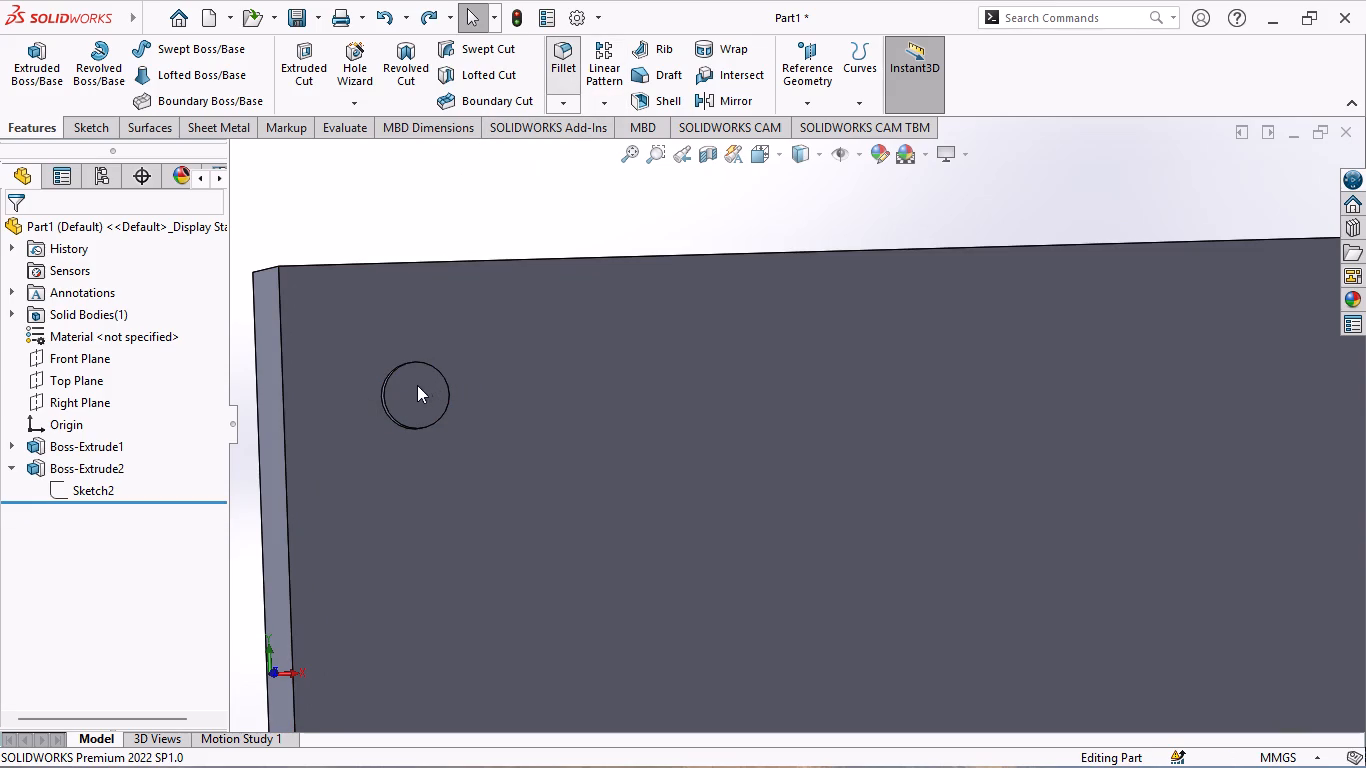
scroll(382, 402, "down", 5)
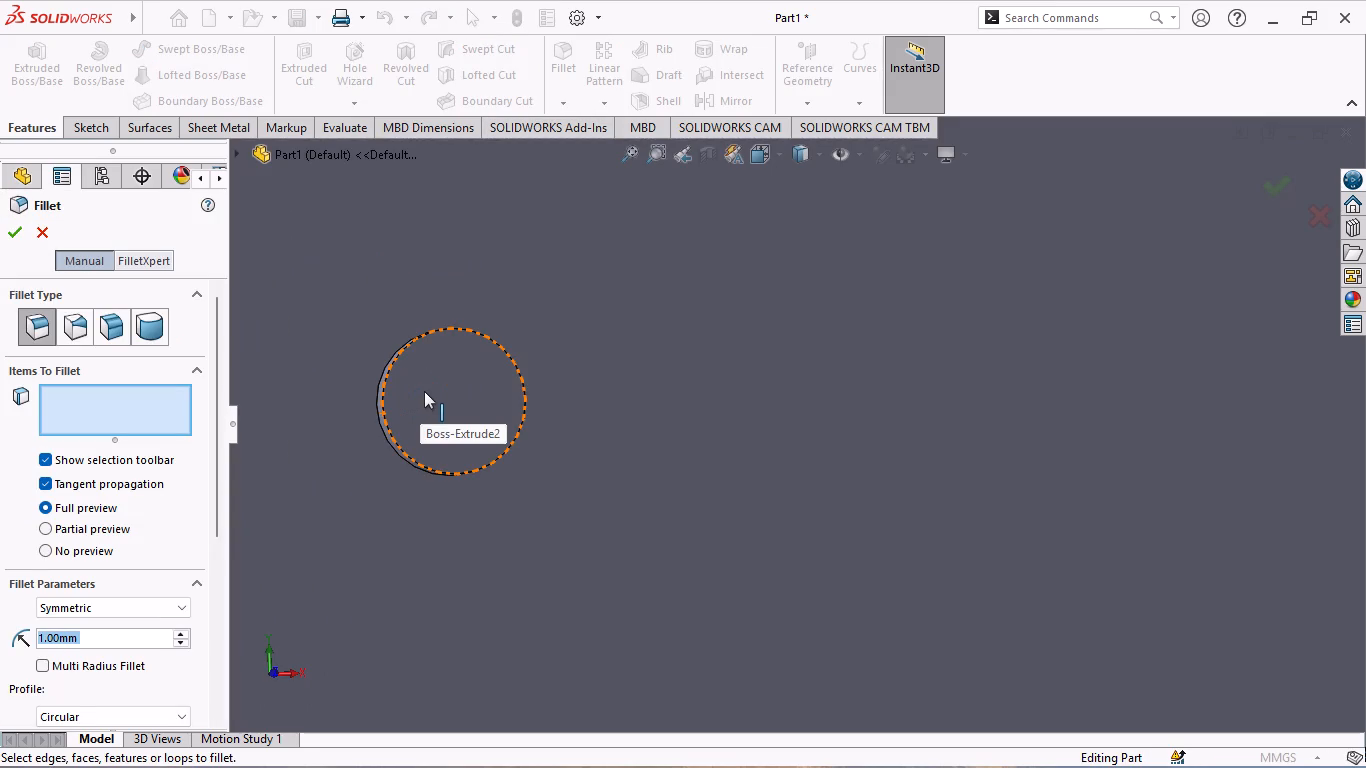
scroll(431, 387, "up", 2)
middle_click_drag(299, 406, 369, 408)
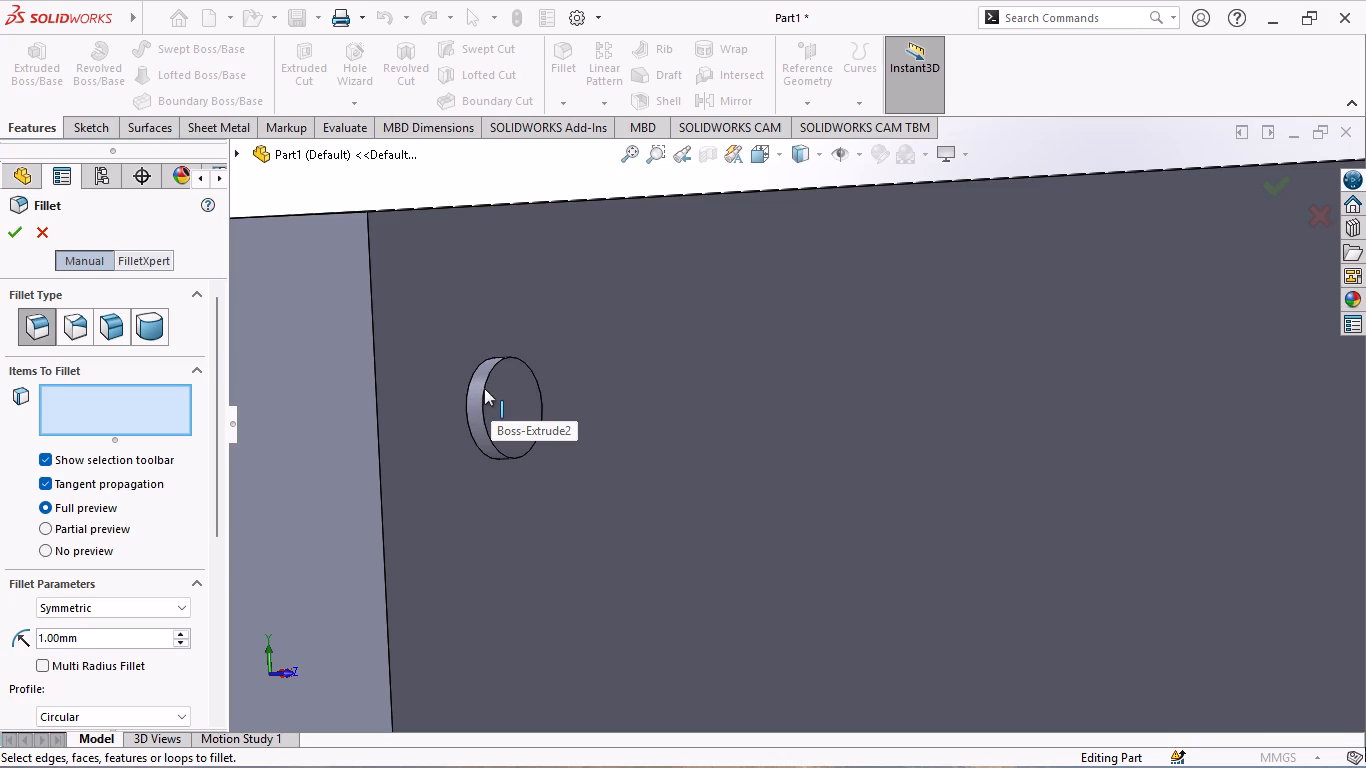
left_click(484, 389)
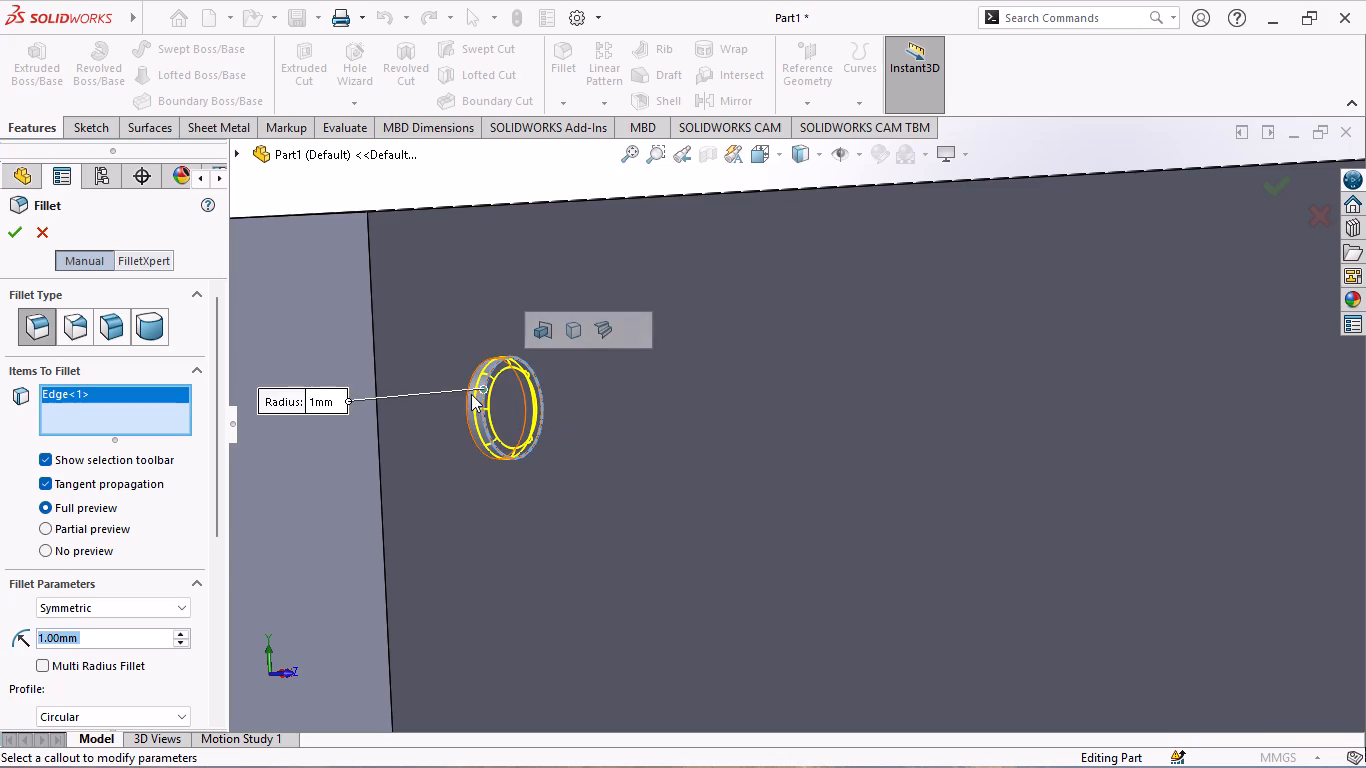
left_click(9, 227)
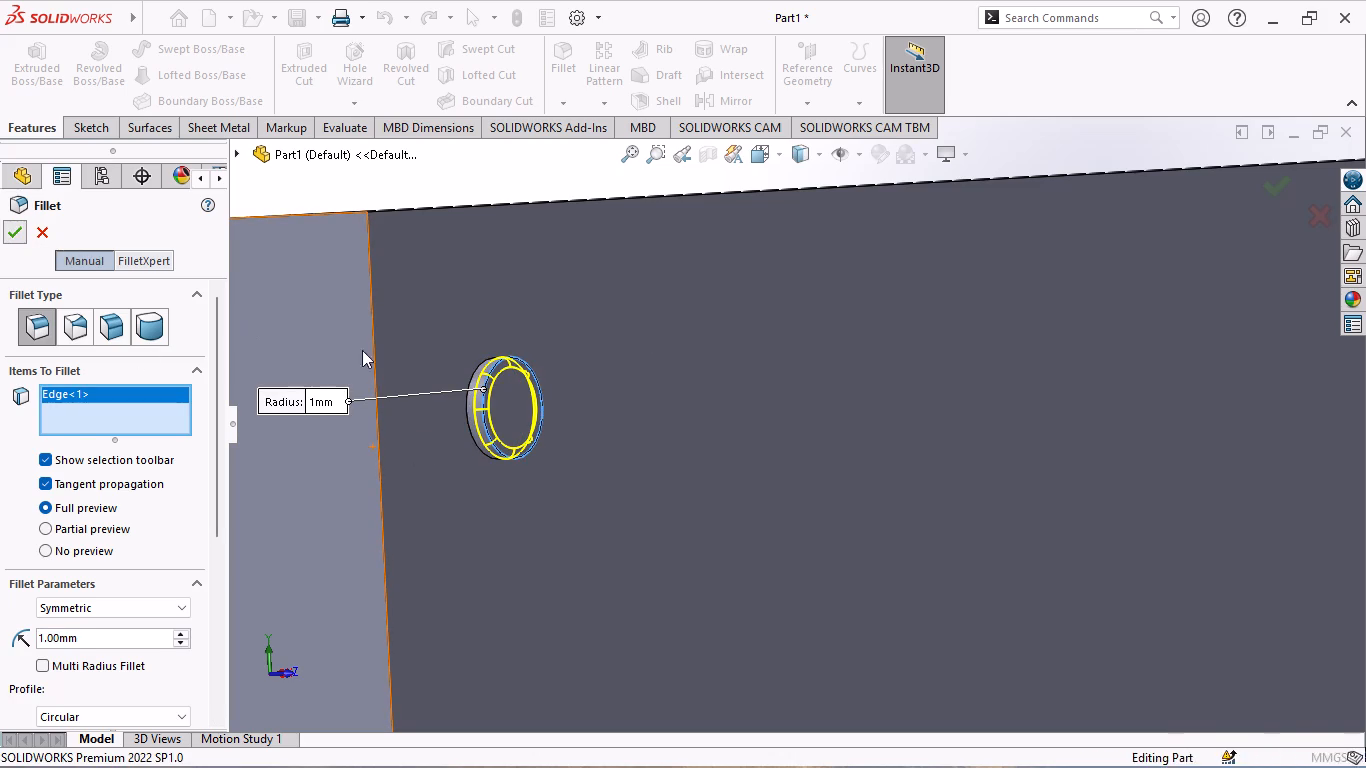
scroll(616, 385, "up", 4)
middle_click_drag(791, 426, 747, 453)
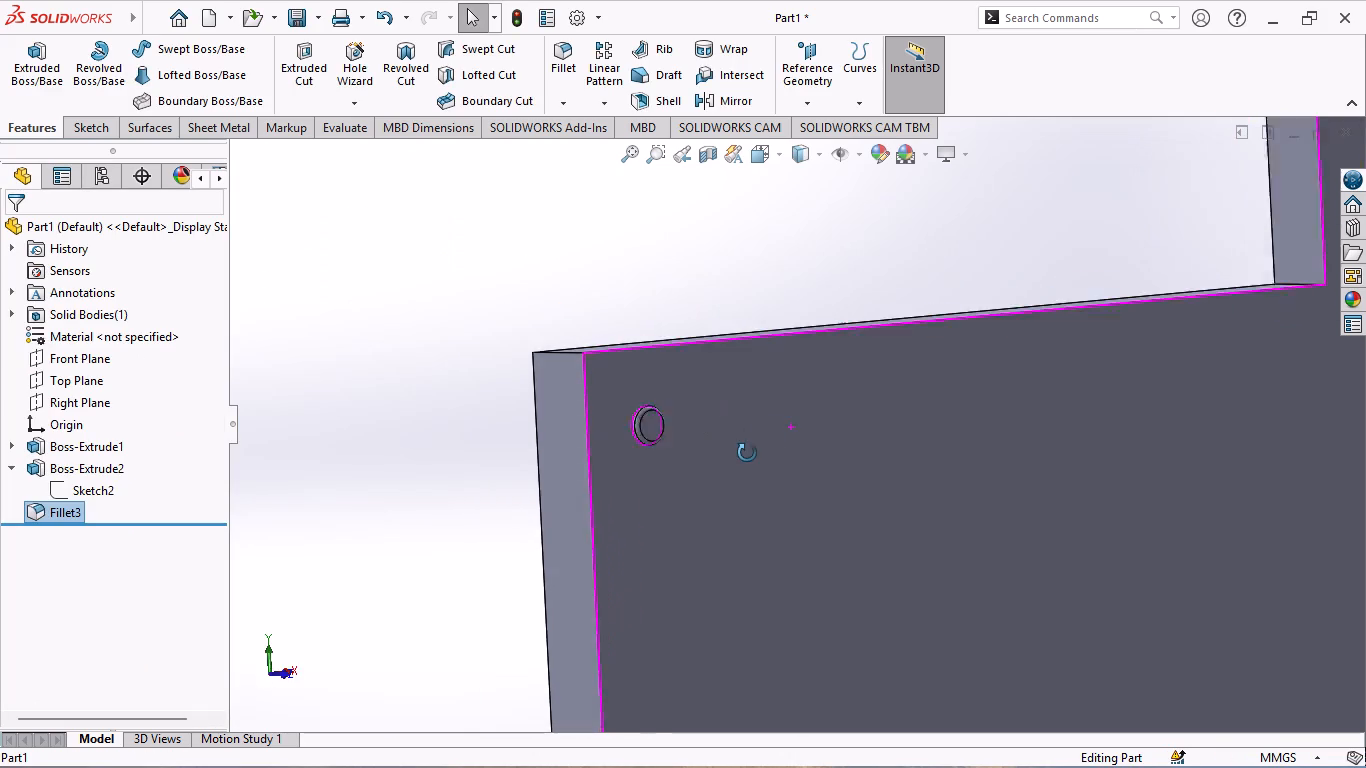
middle_click_drag(747, 453, 745, 390)
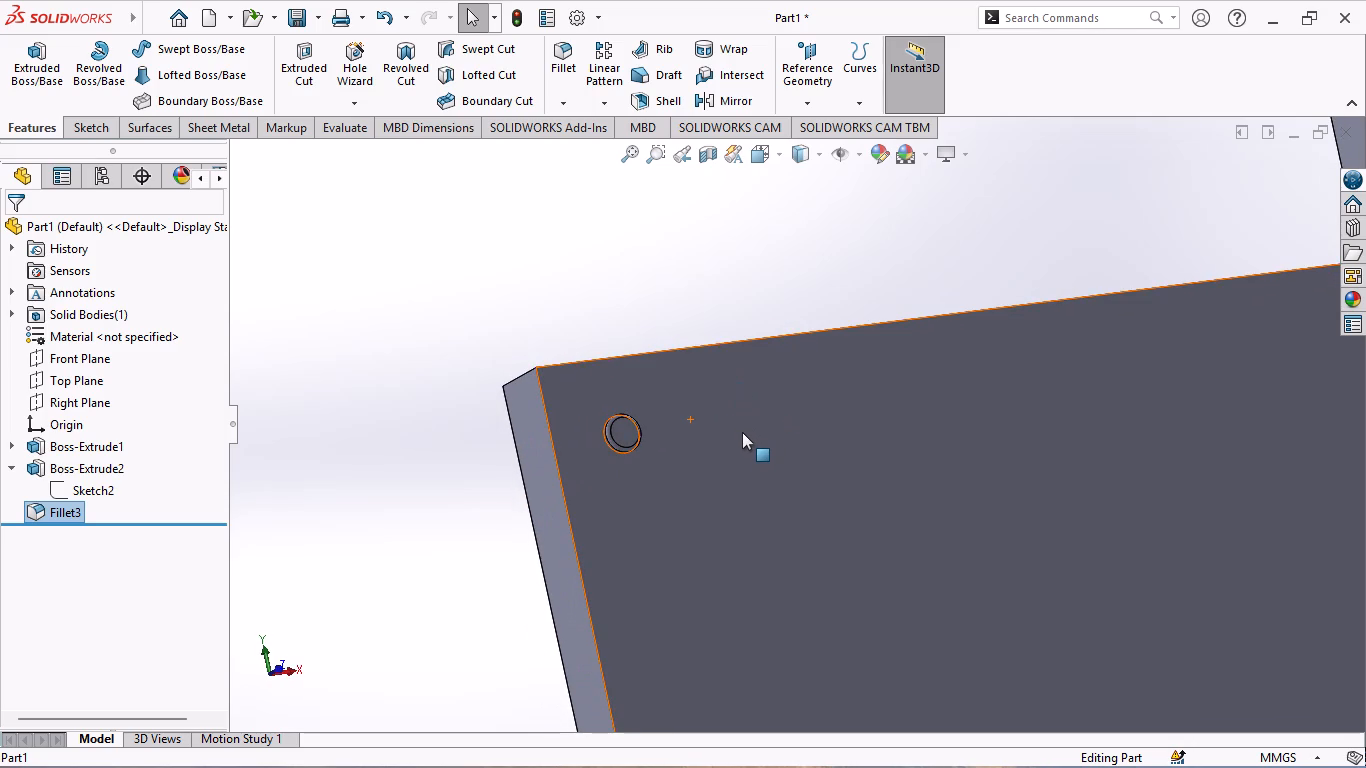
scroll(740, 436, "up", 1)
scroll(868, 462, "up", 2)
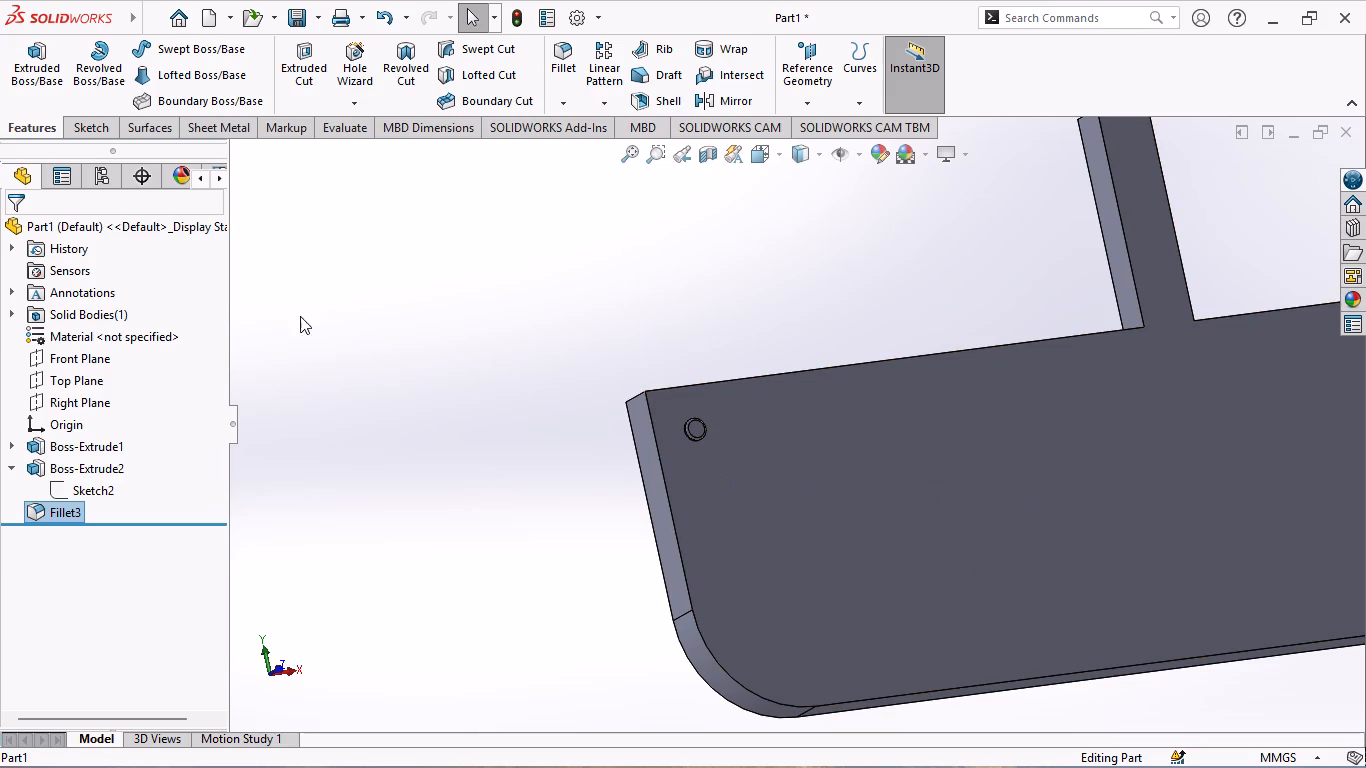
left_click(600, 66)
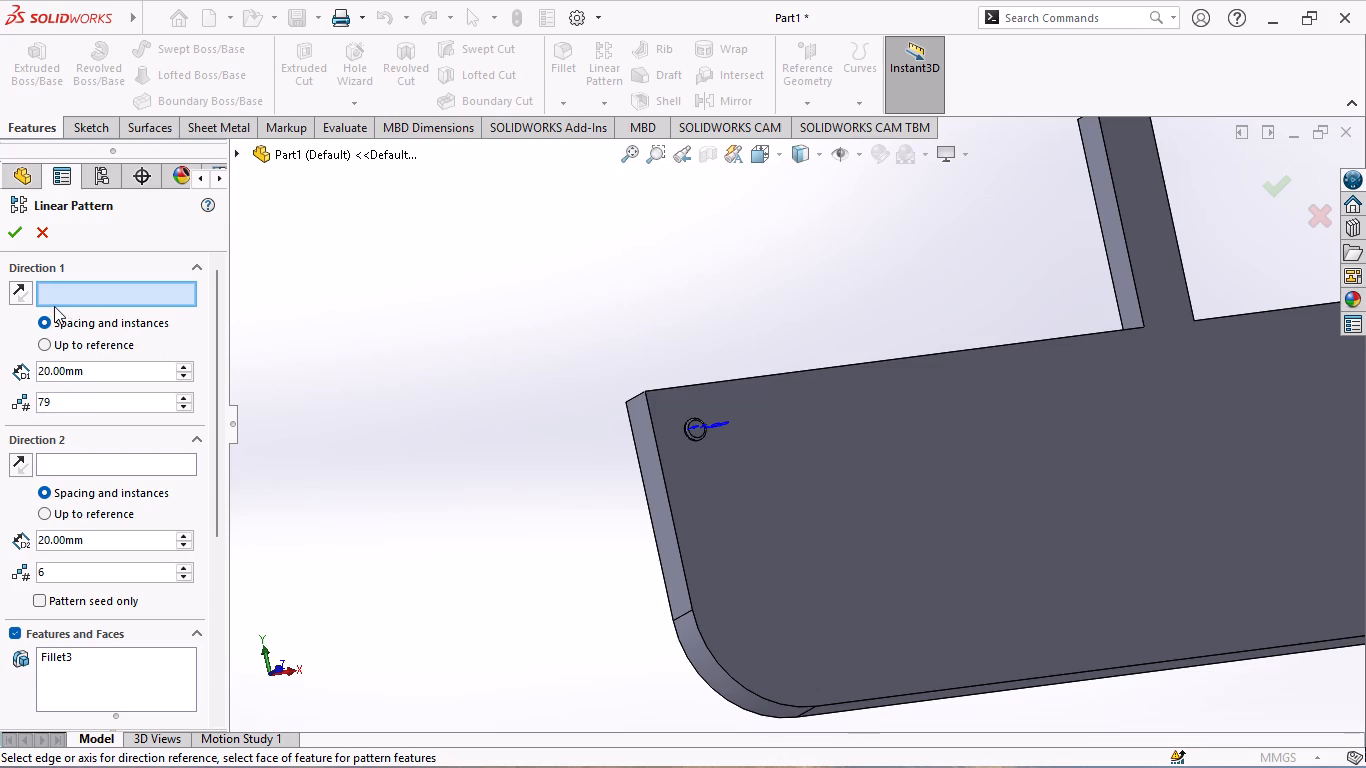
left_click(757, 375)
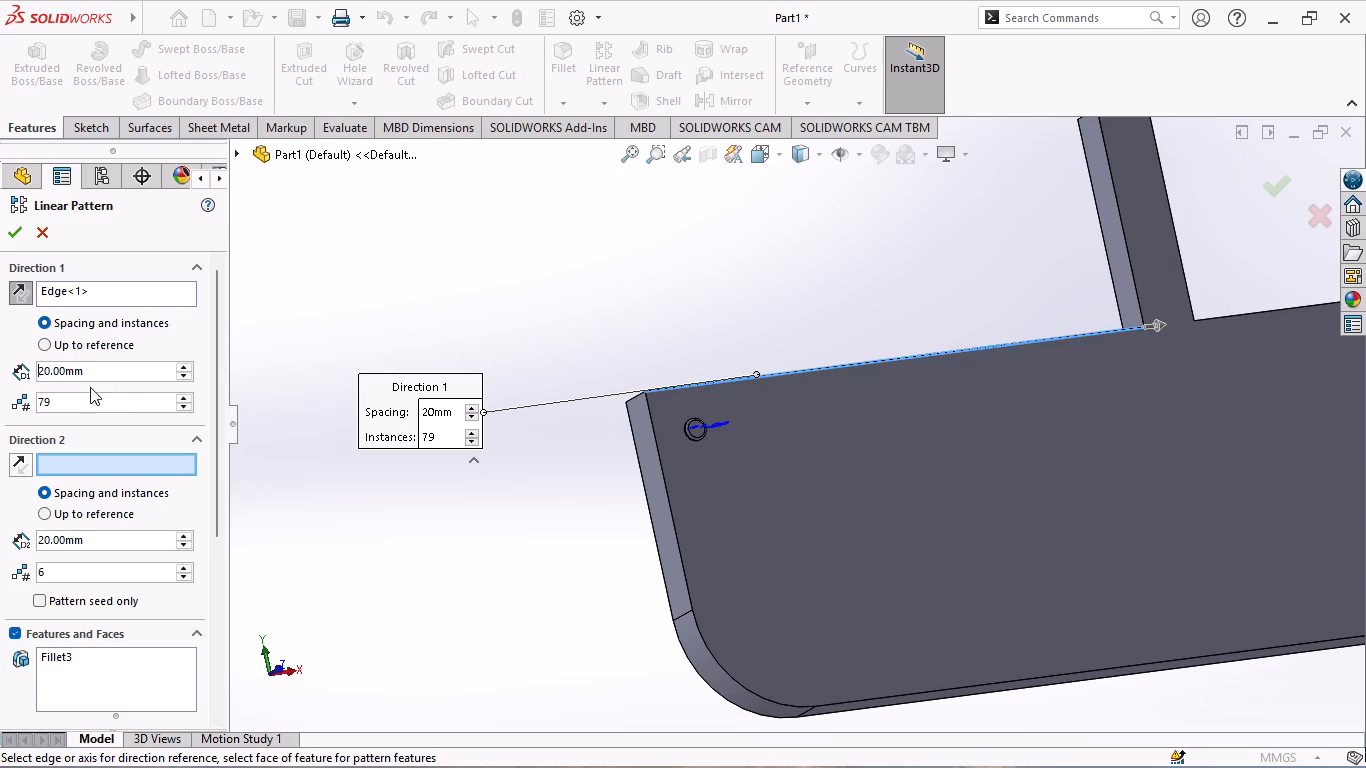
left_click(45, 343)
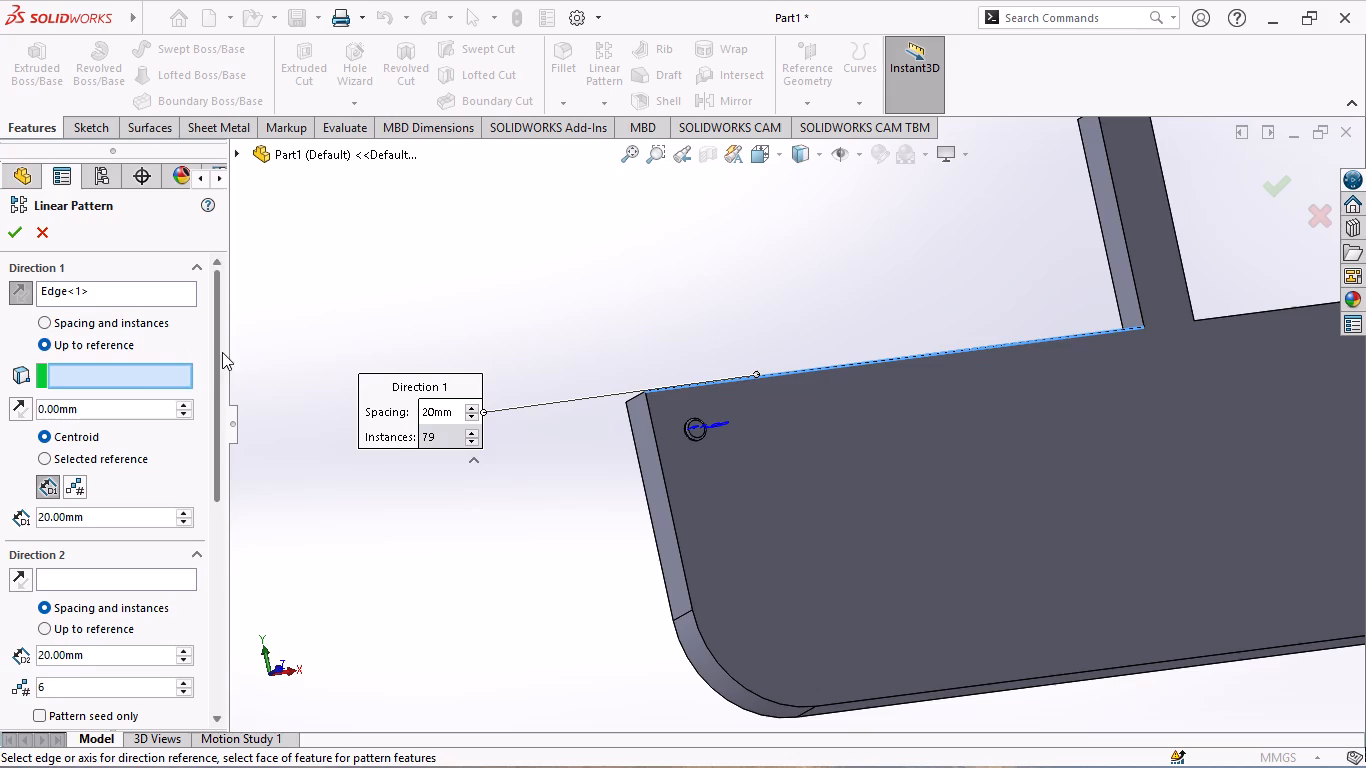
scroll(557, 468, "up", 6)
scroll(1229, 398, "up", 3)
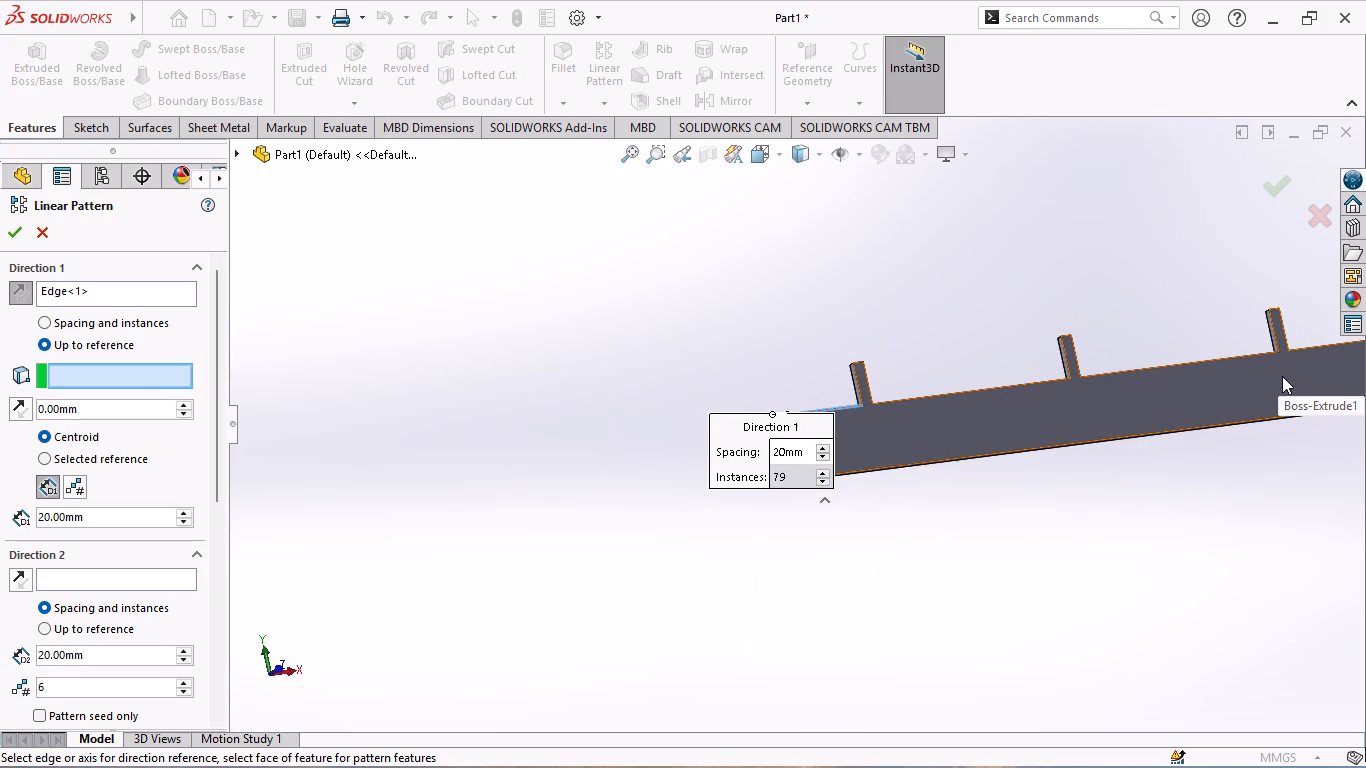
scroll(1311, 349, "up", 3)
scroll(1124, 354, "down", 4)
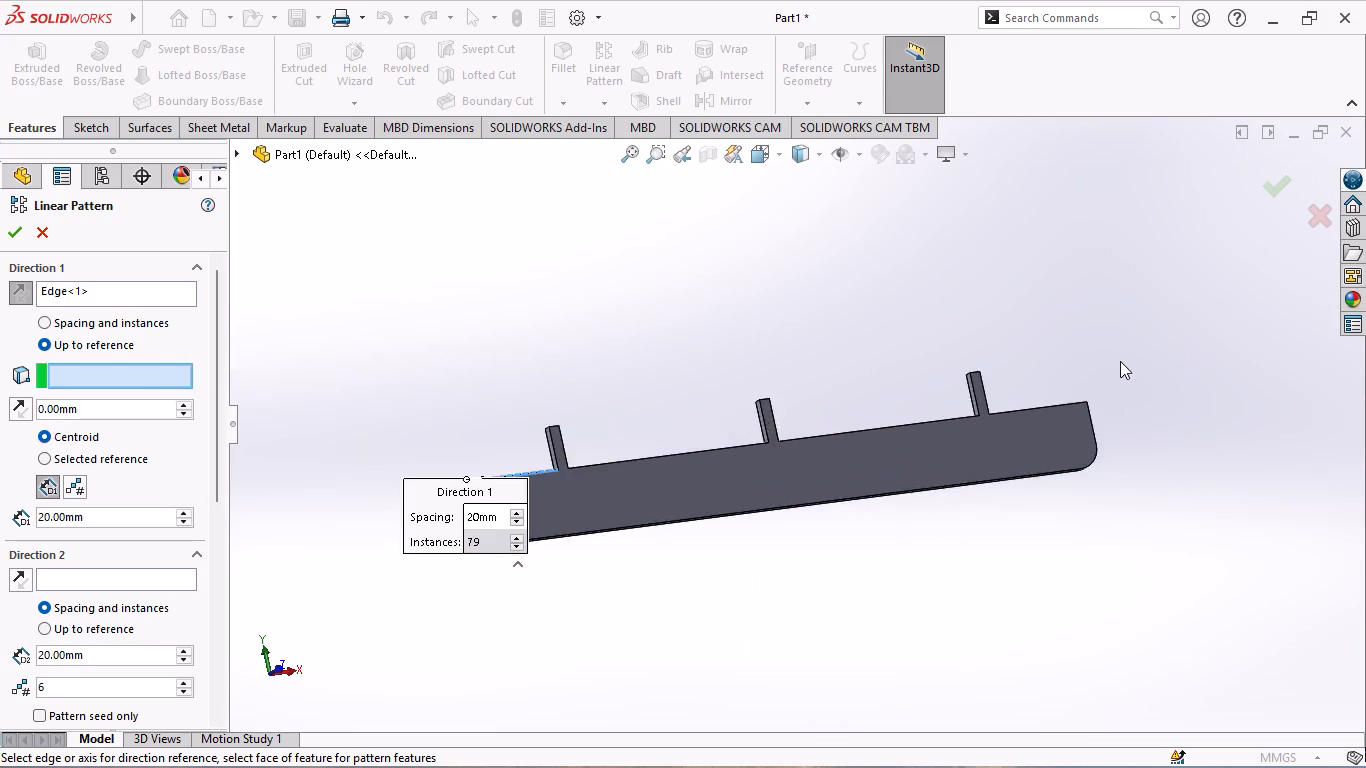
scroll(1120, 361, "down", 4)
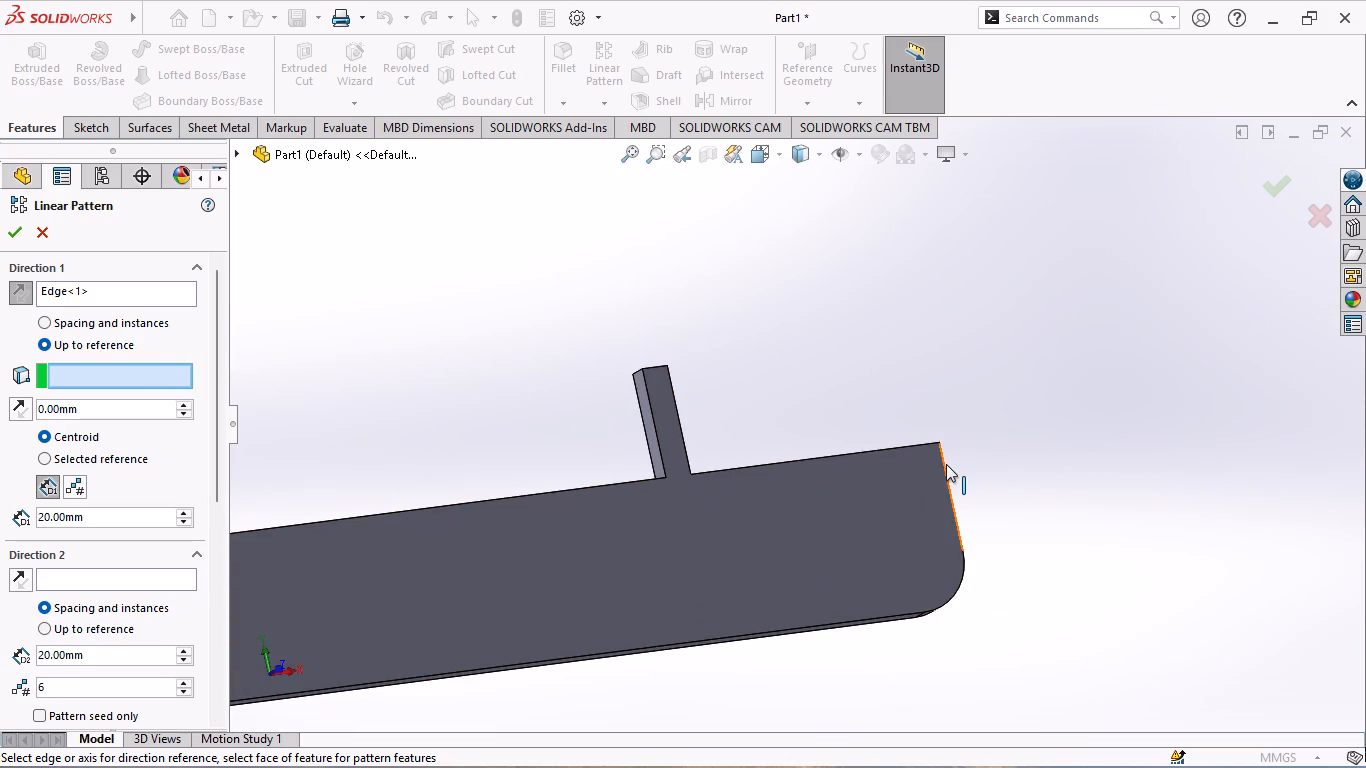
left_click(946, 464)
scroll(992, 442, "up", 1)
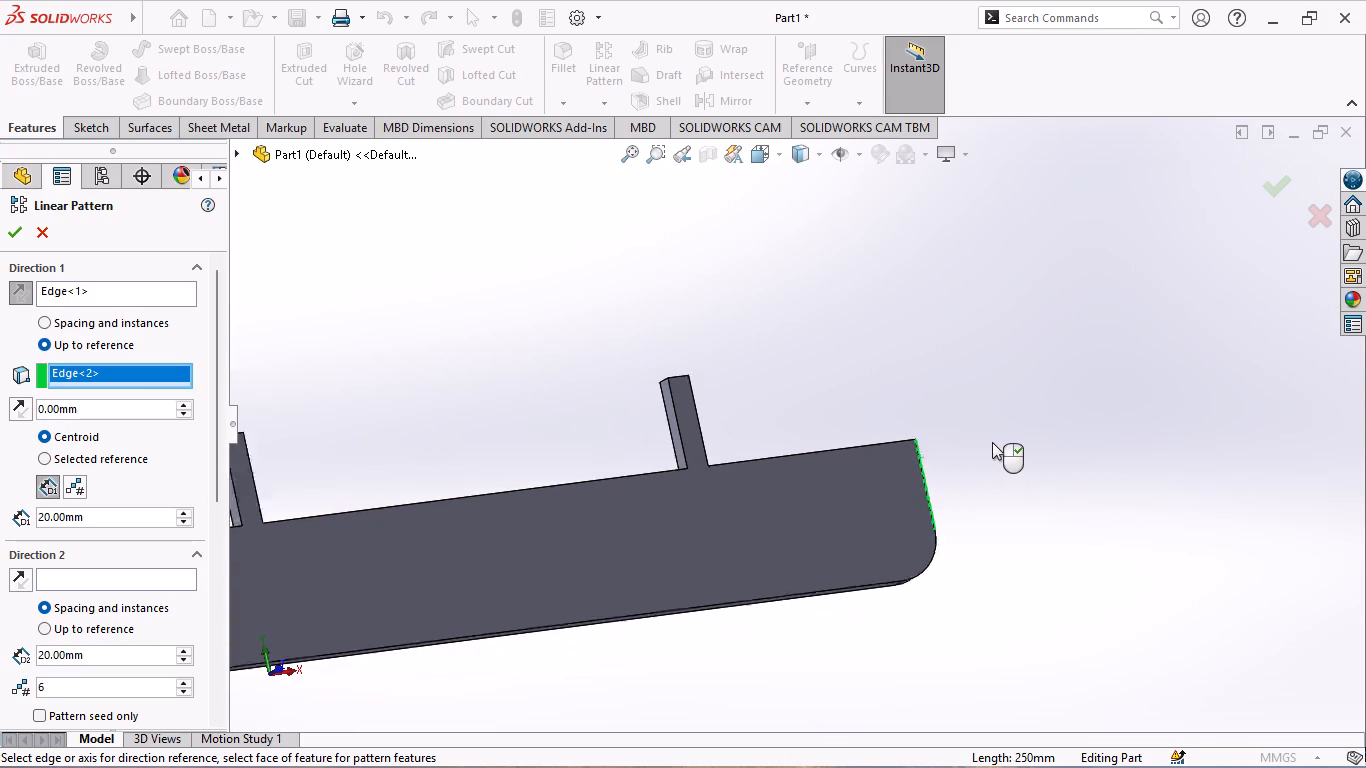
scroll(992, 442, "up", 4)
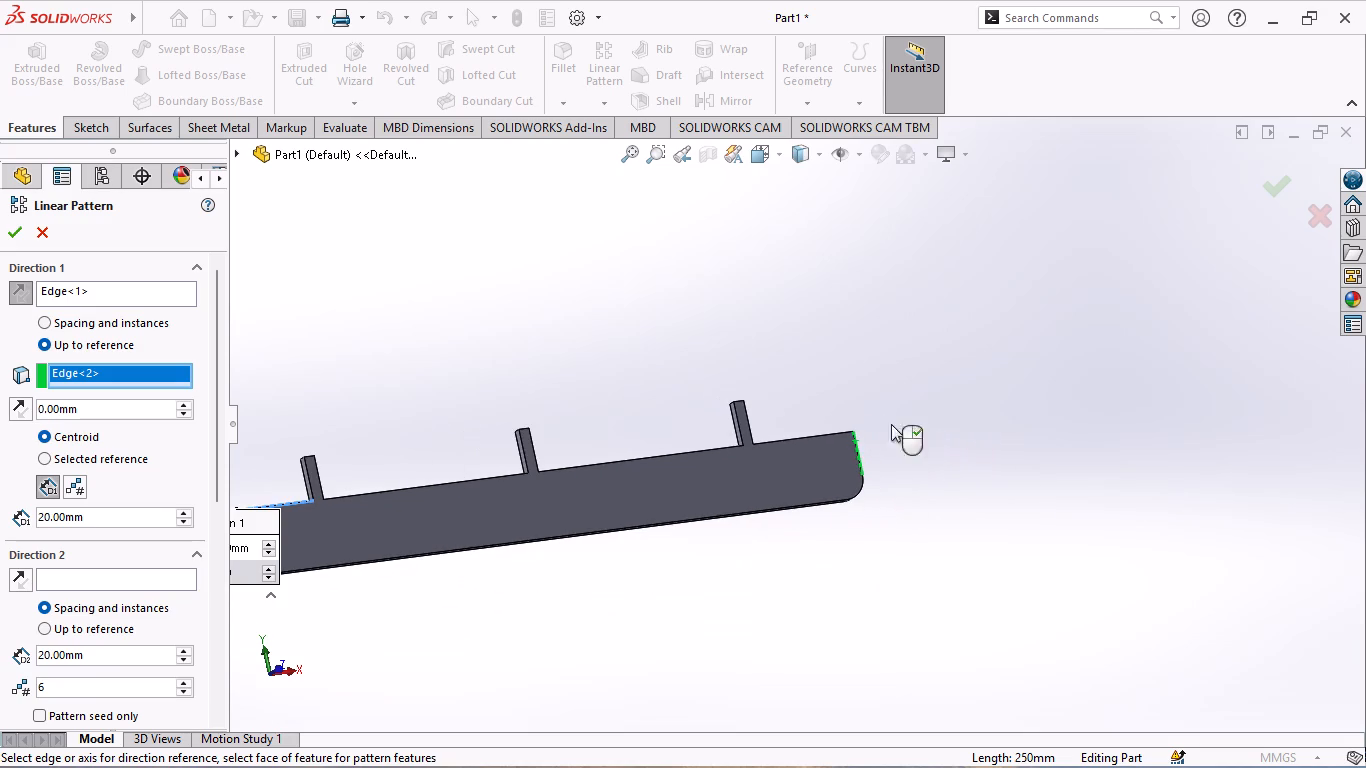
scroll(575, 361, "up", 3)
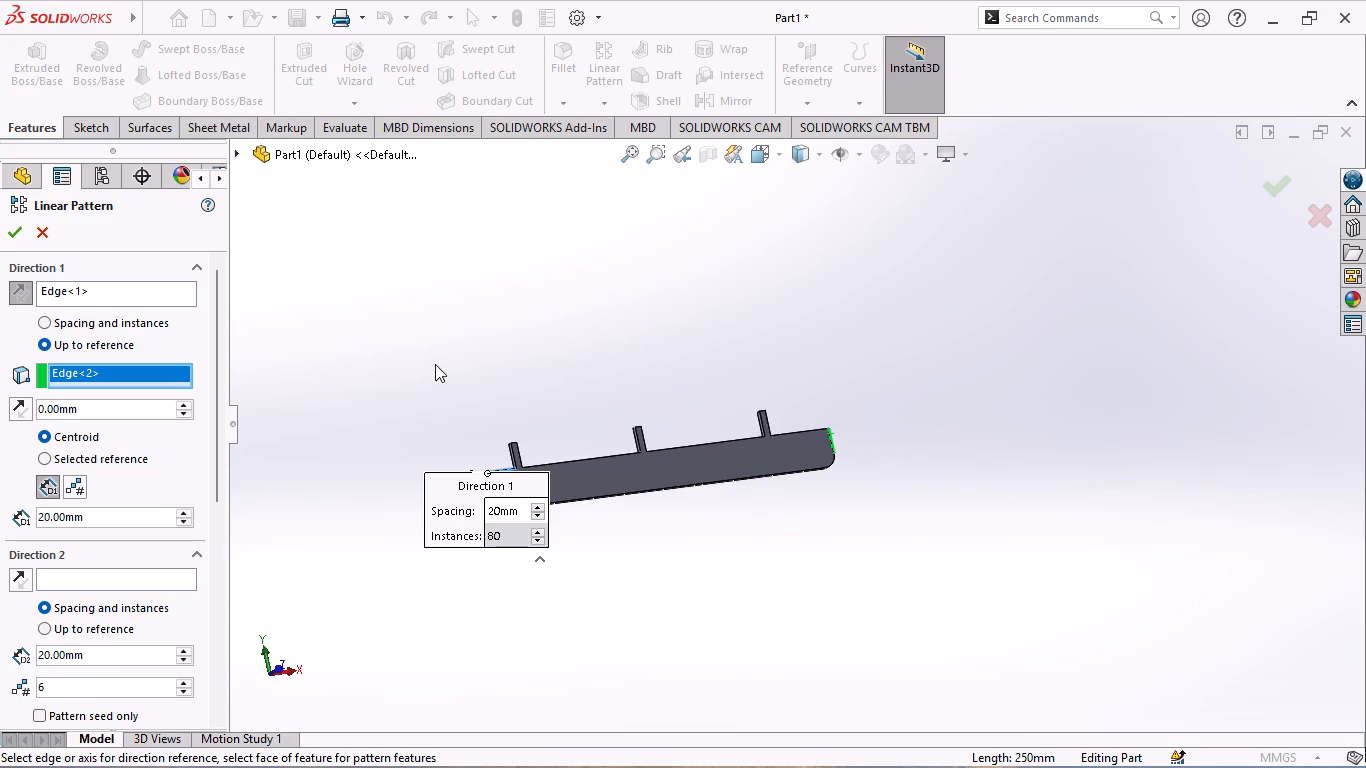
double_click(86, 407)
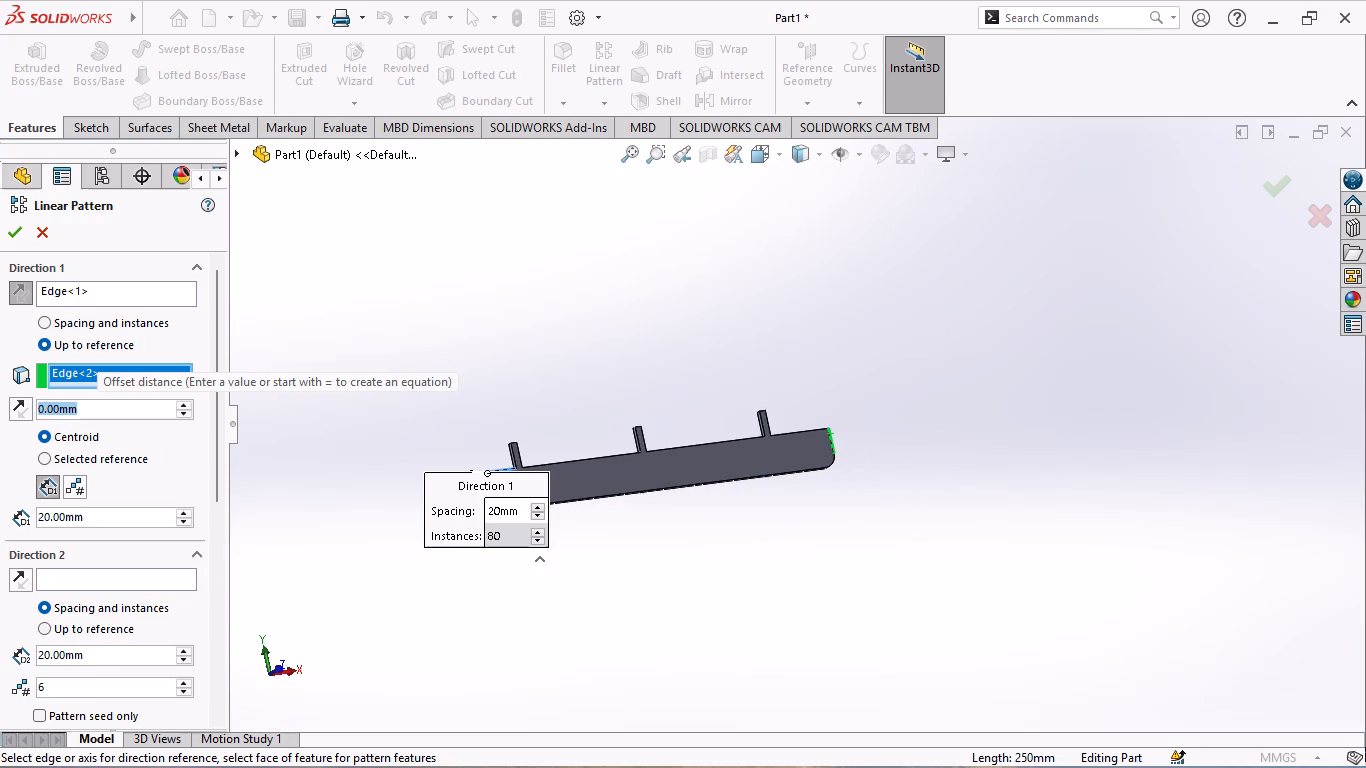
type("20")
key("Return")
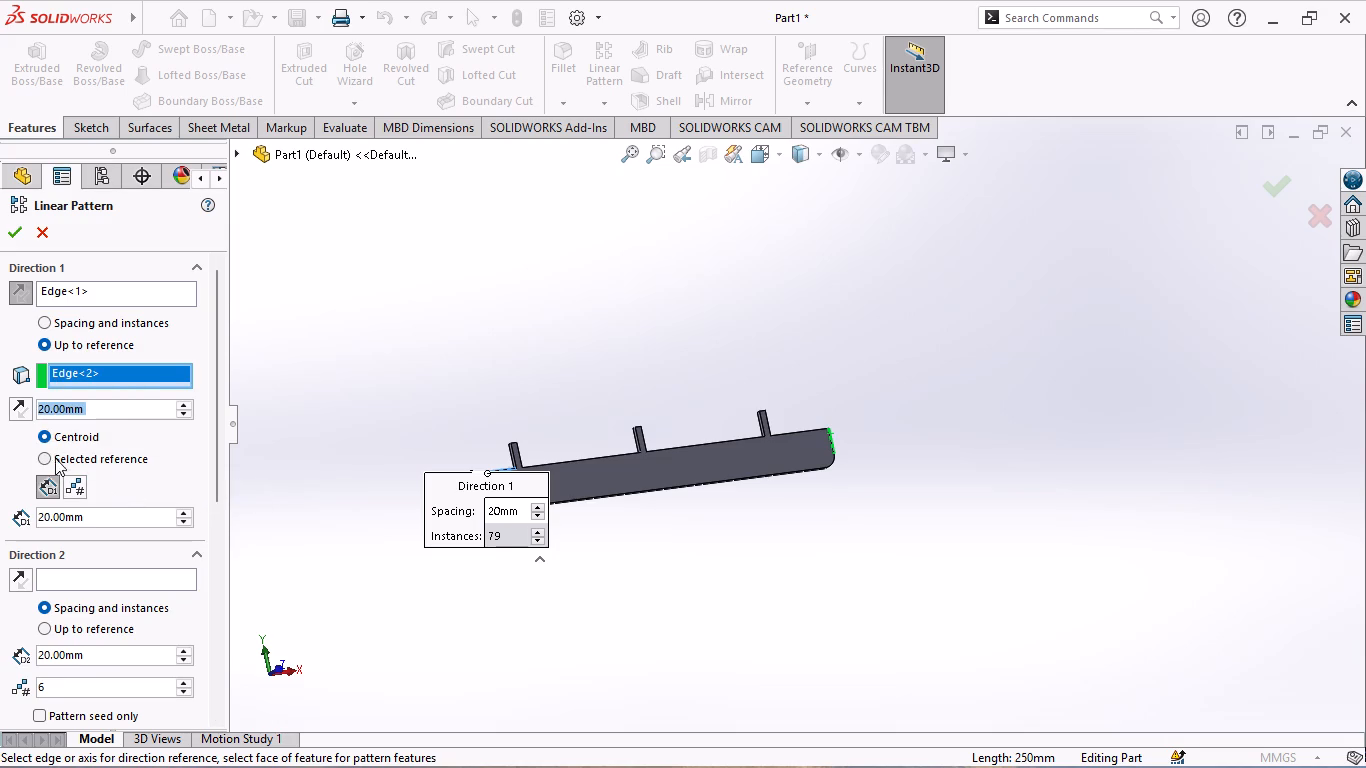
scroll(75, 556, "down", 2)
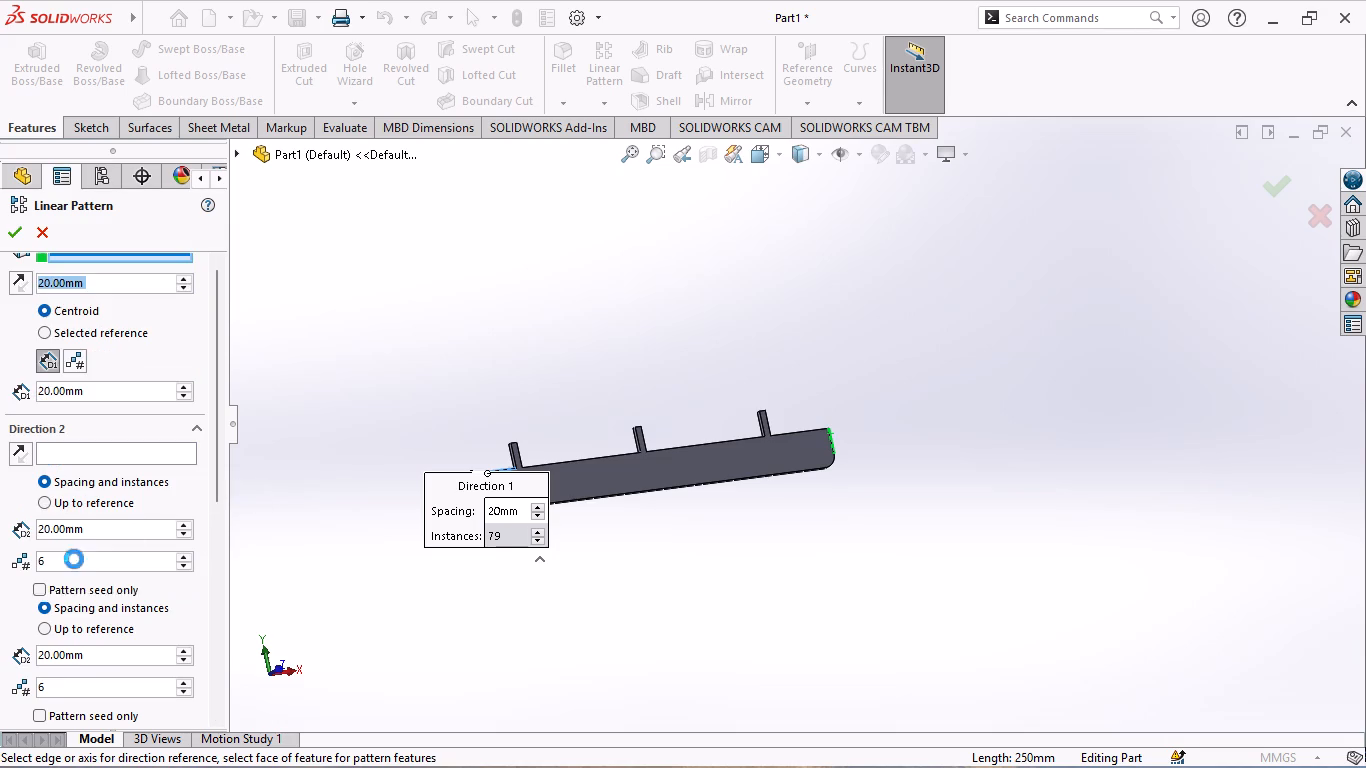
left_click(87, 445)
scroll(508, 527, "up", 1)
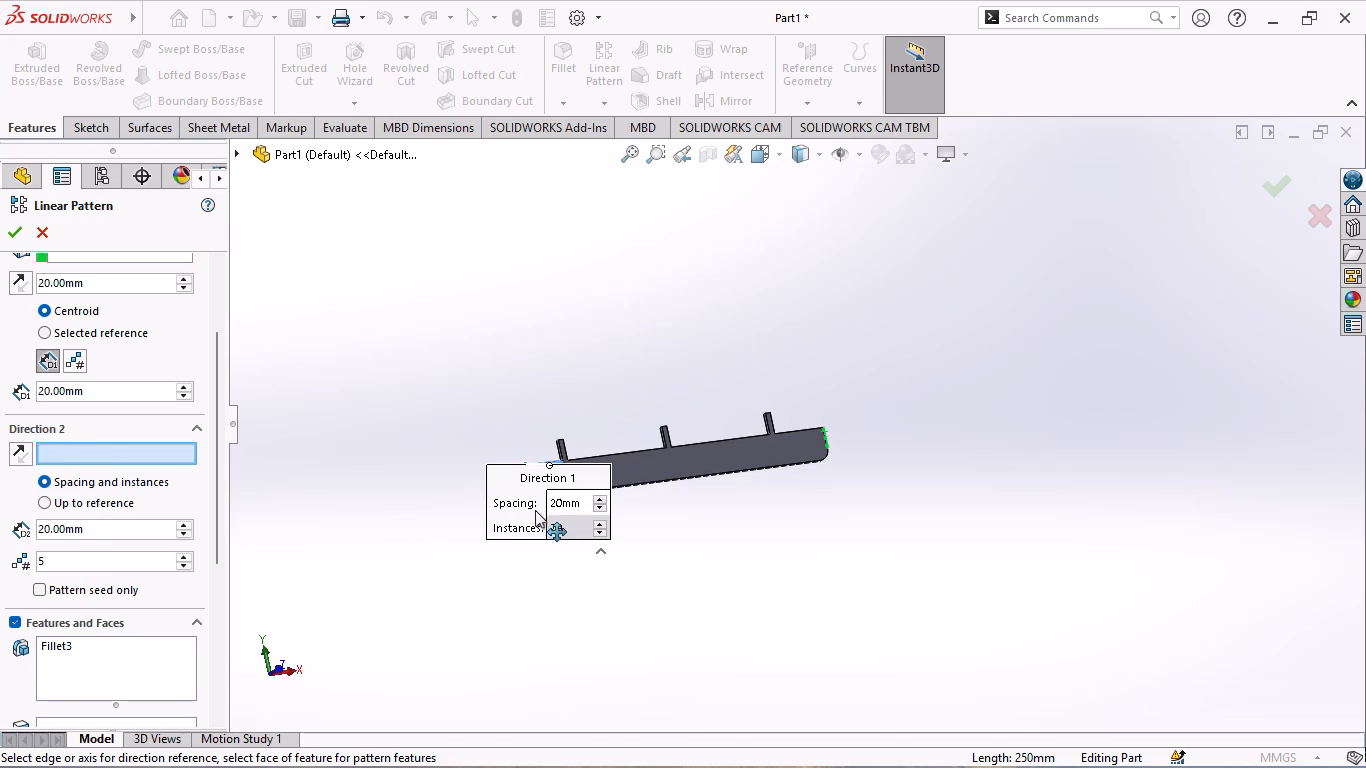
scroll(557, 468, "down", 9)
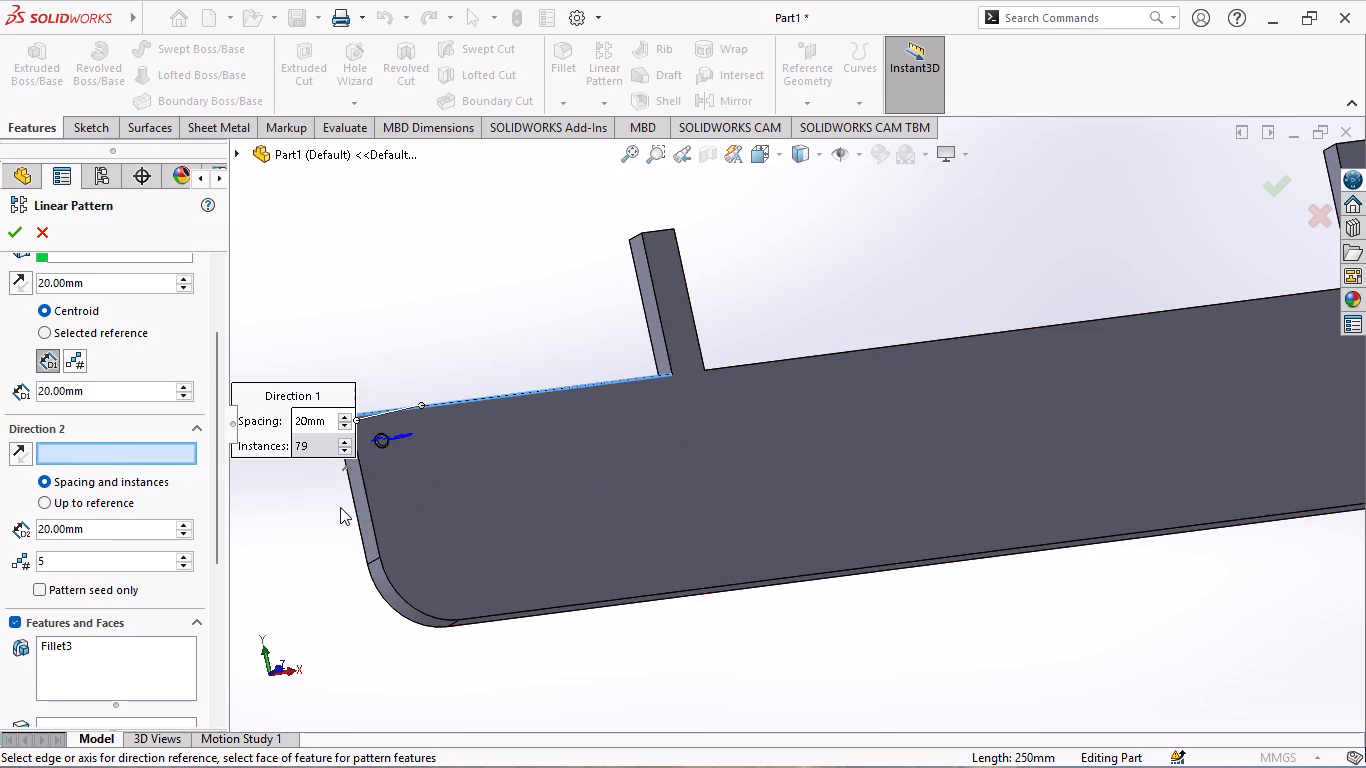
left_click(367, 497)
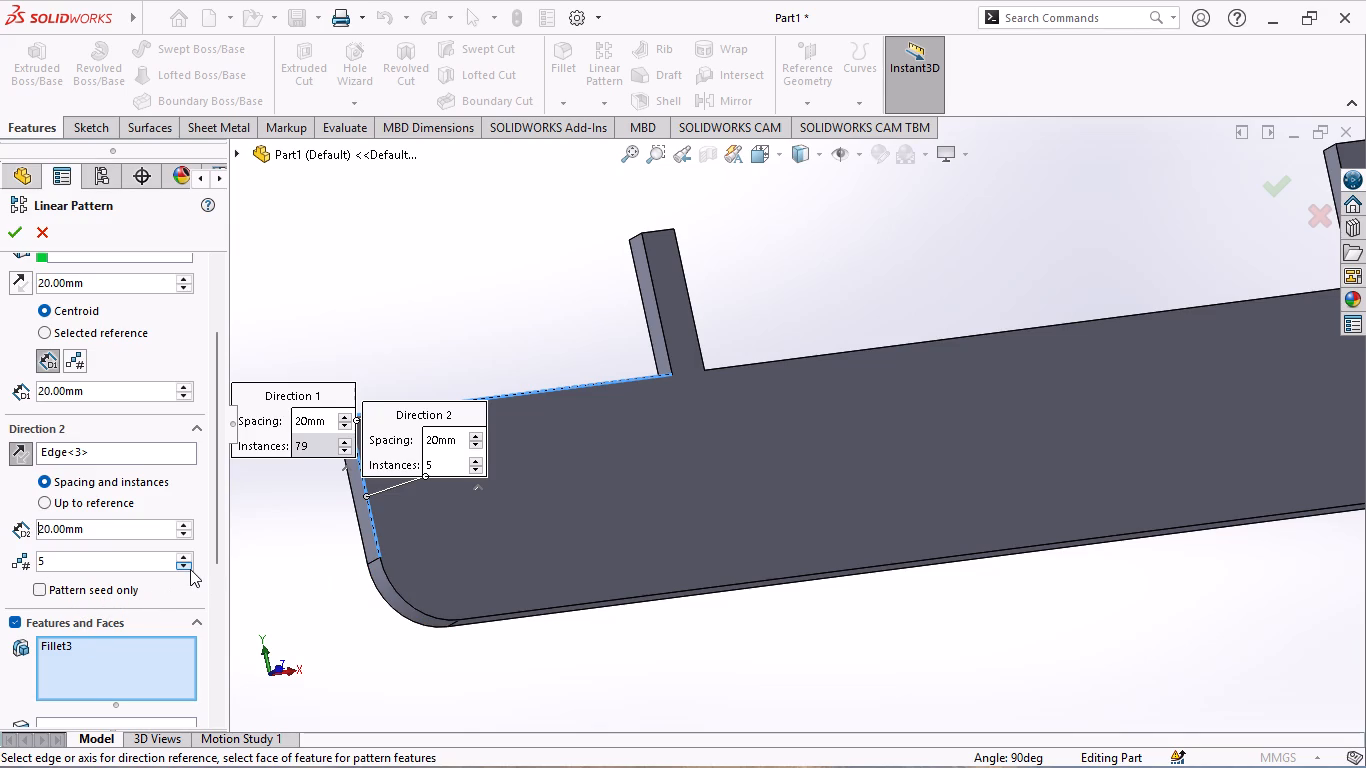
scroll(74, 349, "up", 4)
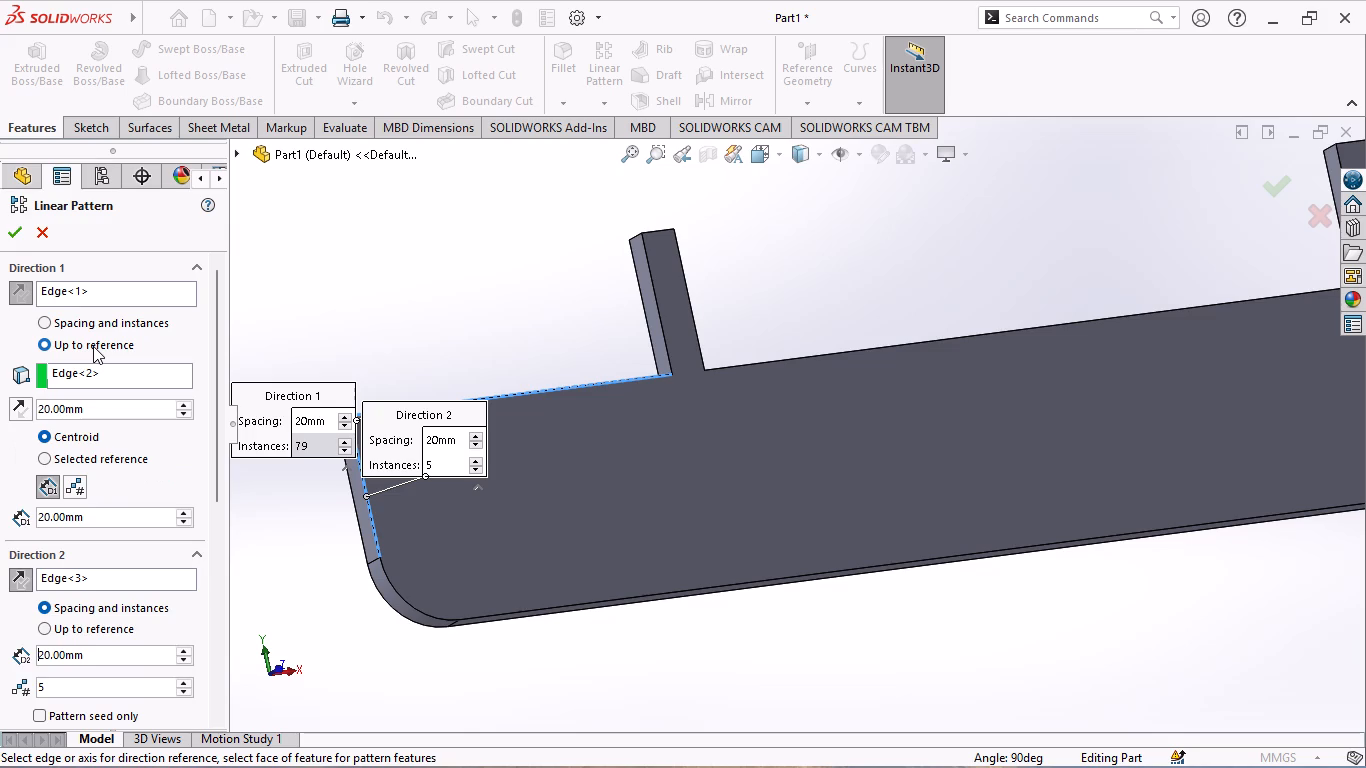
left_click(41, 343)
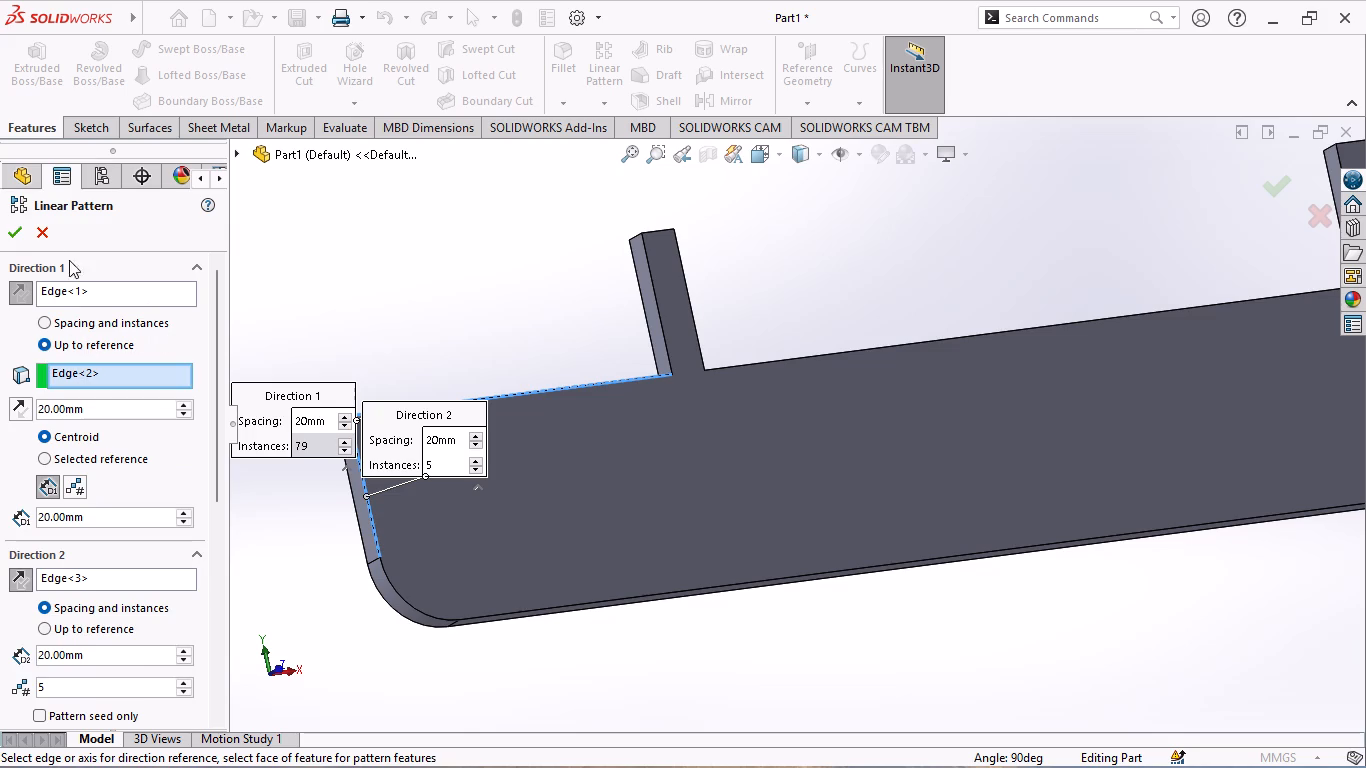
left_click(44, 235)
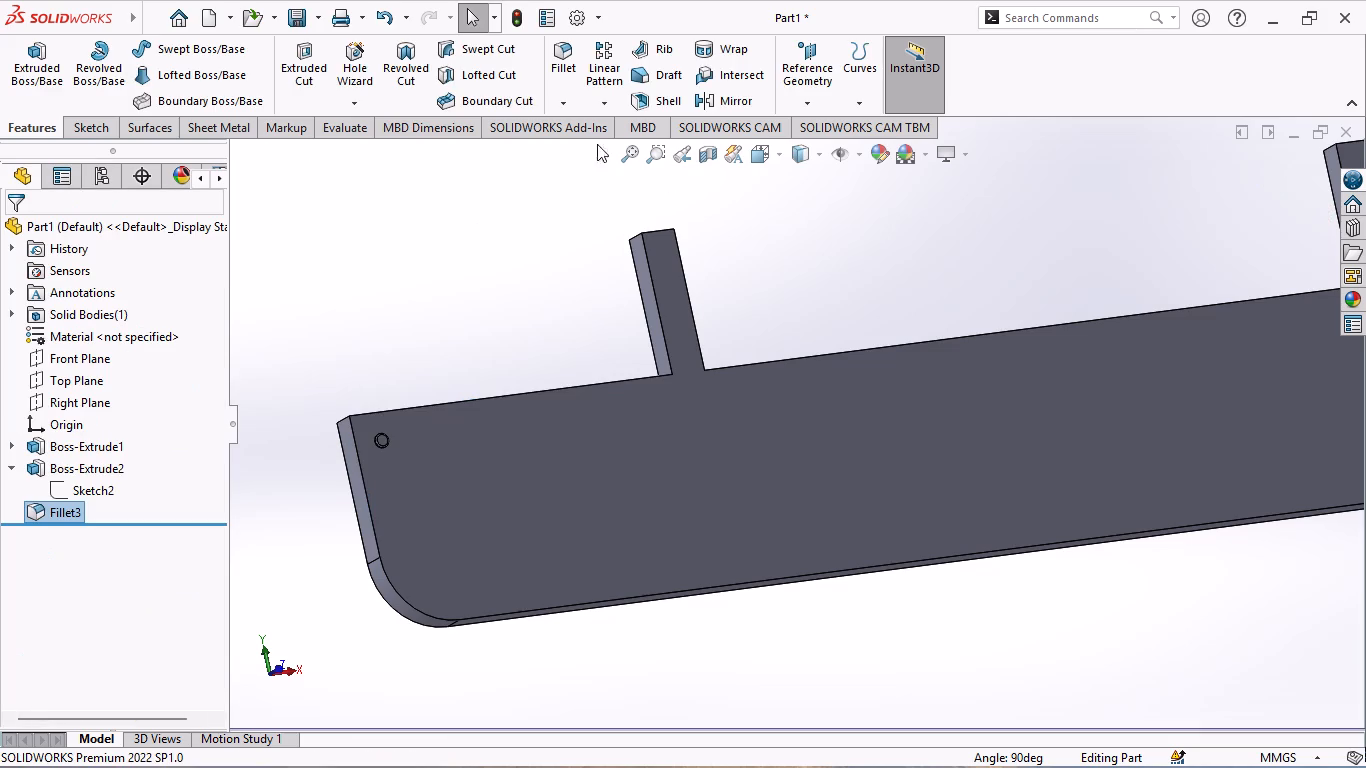
Start a linear pattern and replace Fillet3 with Boss-Extrude2 as the feature to pattern.
left_click(605, 49)
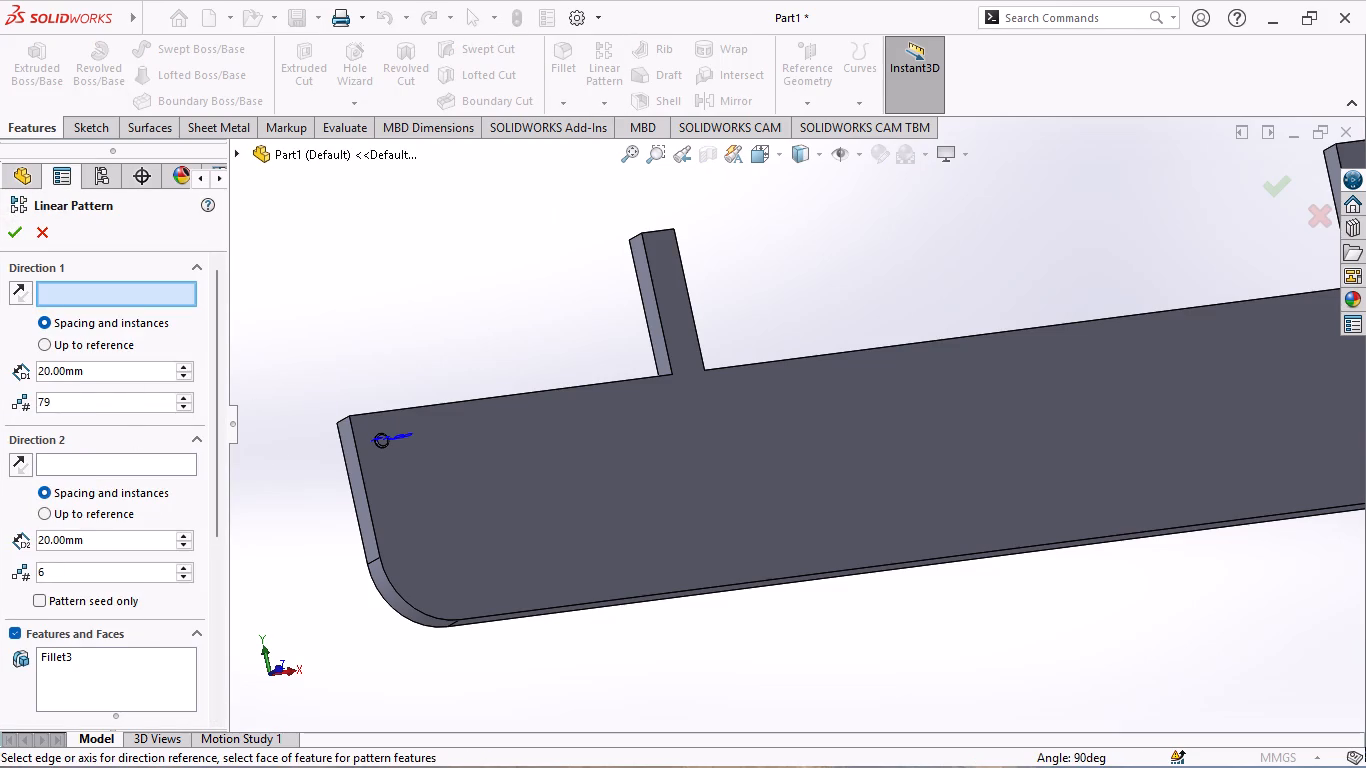
left_click(79, 669)
right_click(79, 668)
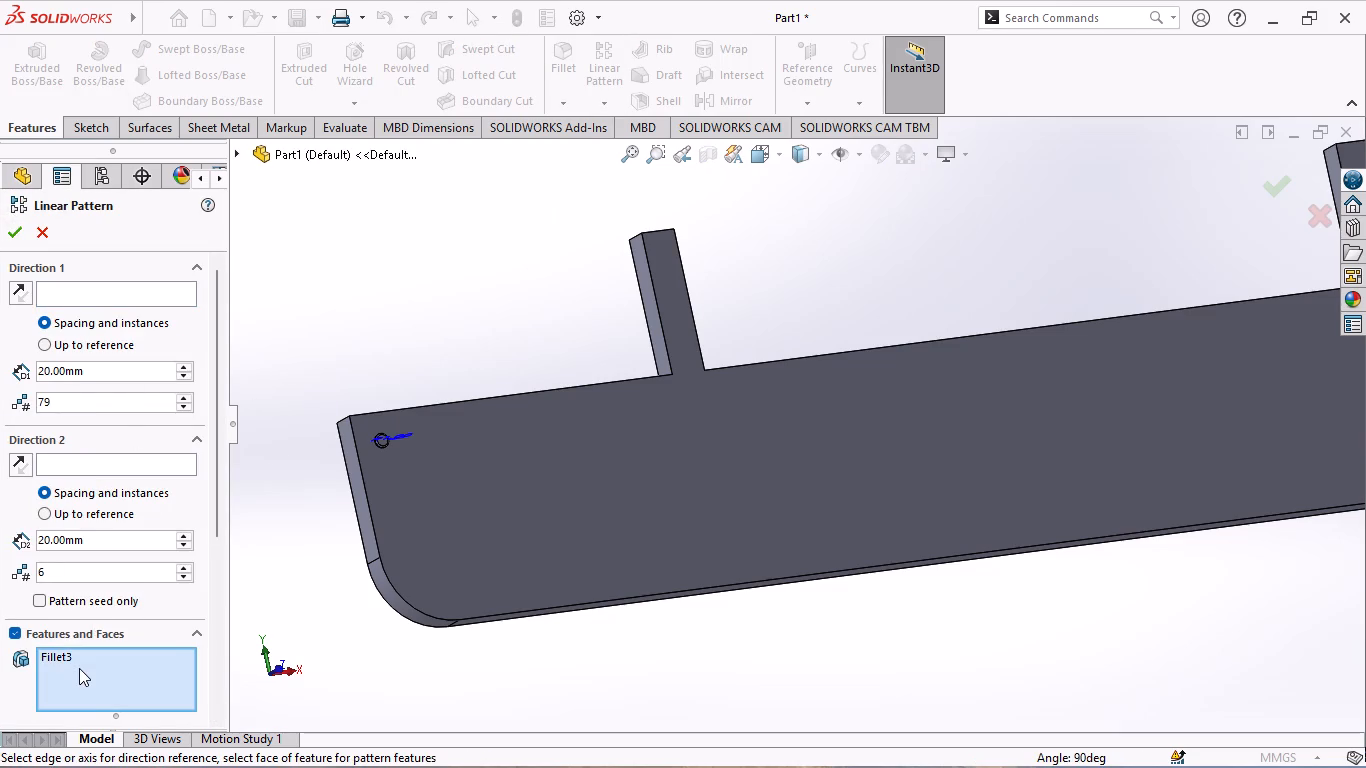
left_click(122, 684)
left_click(243, 153)
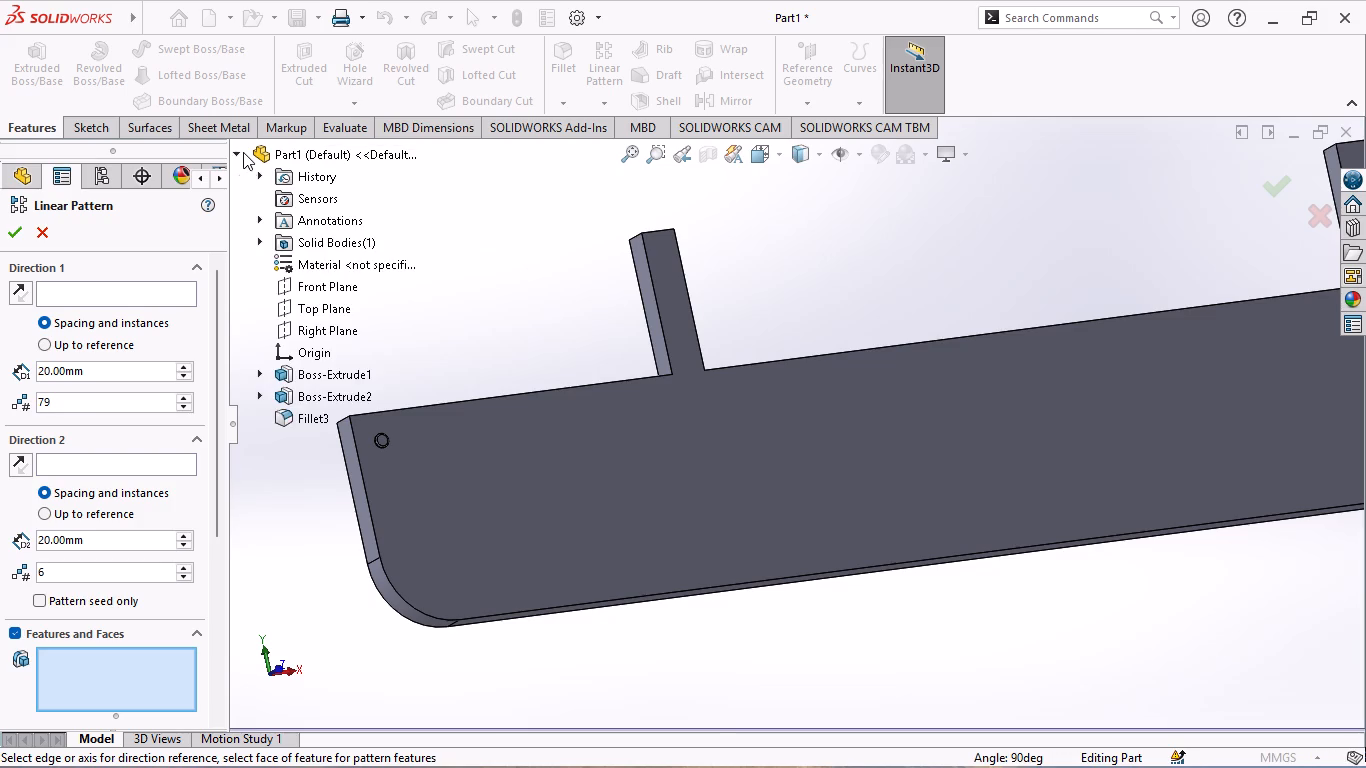
left_click(296, 399)
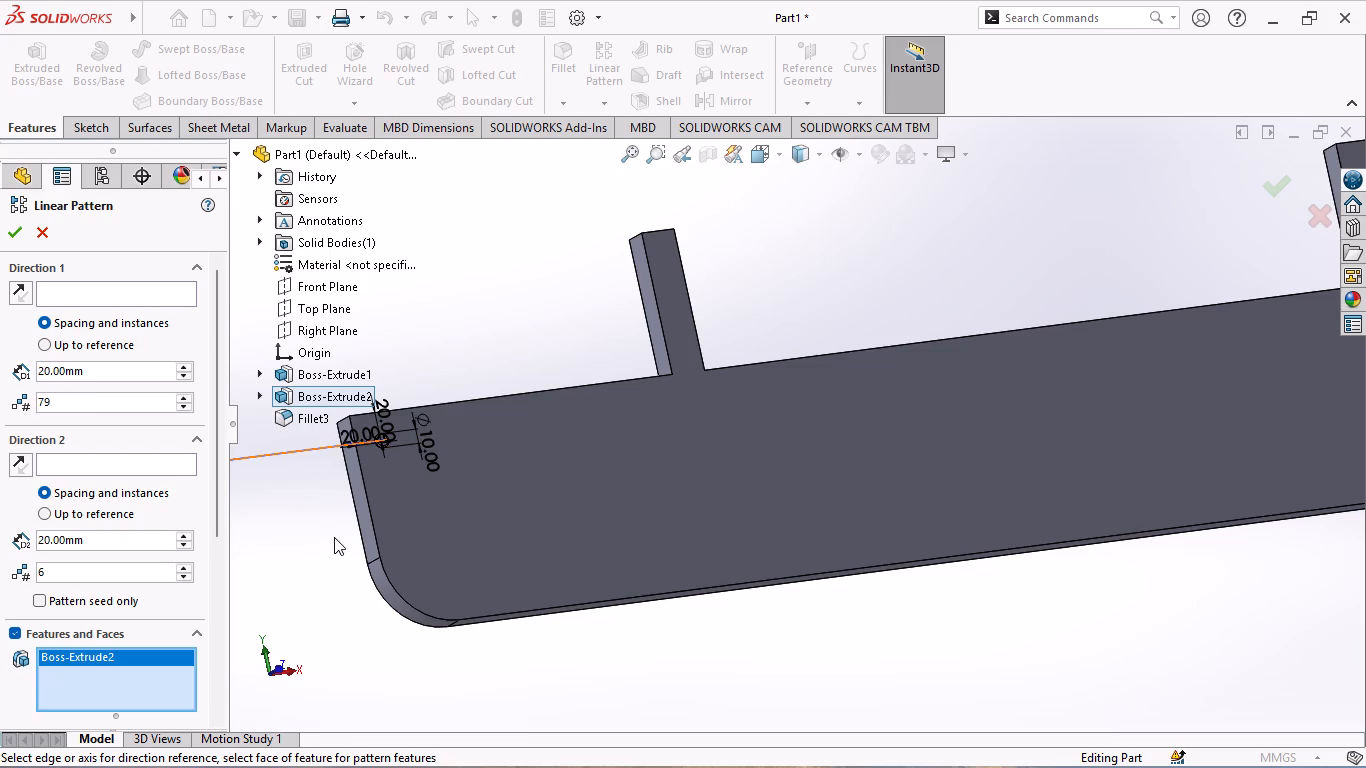
Use the plate's long top edge as the first pattern direction and its short left edge as the second.
left_click(149, 288)
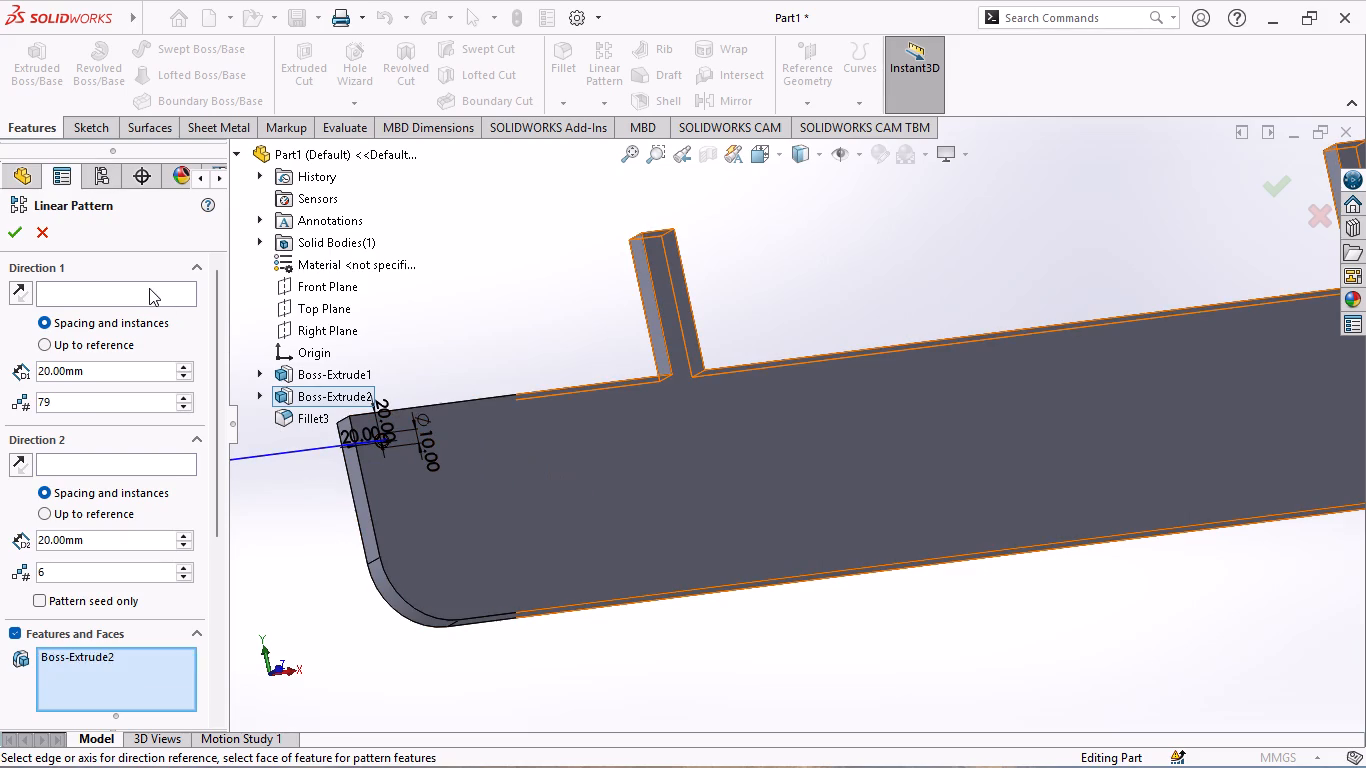
left_click(469, 398)
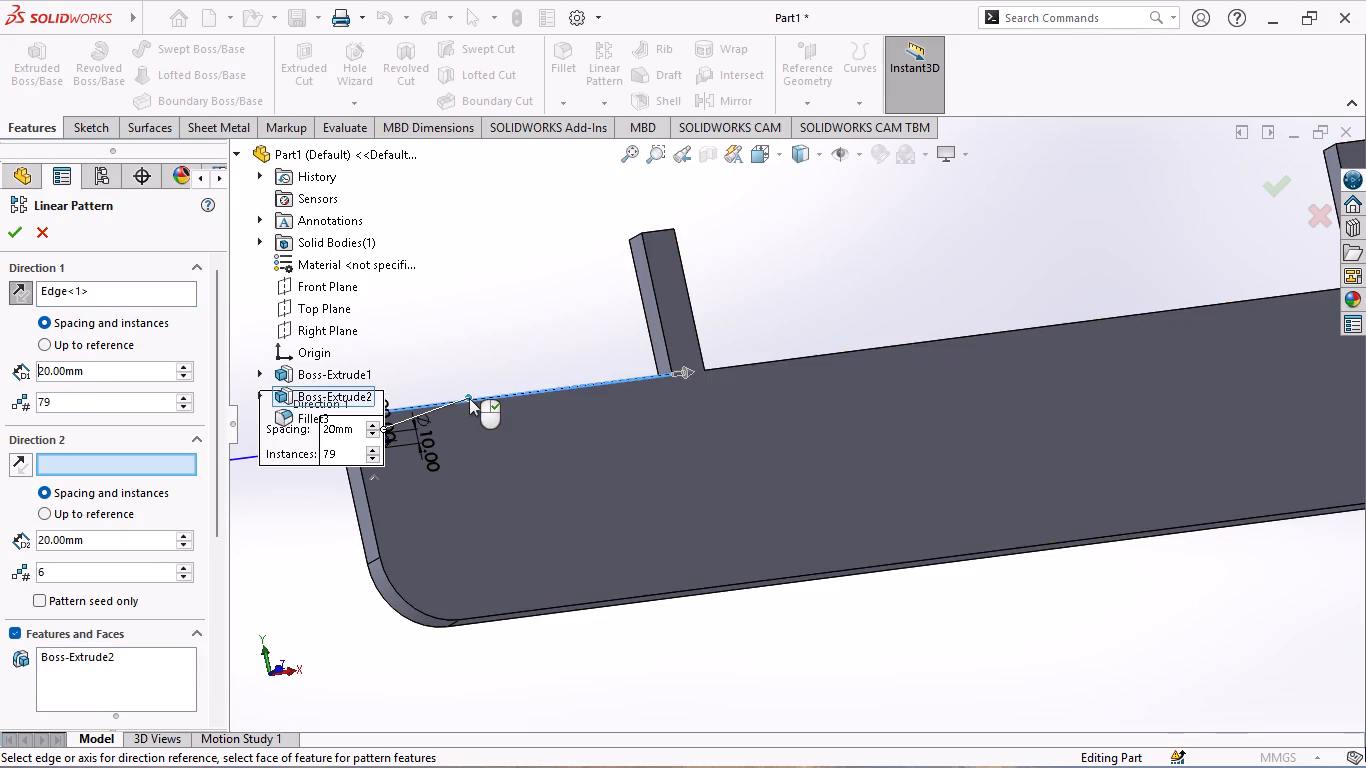
left_click(375, 532)
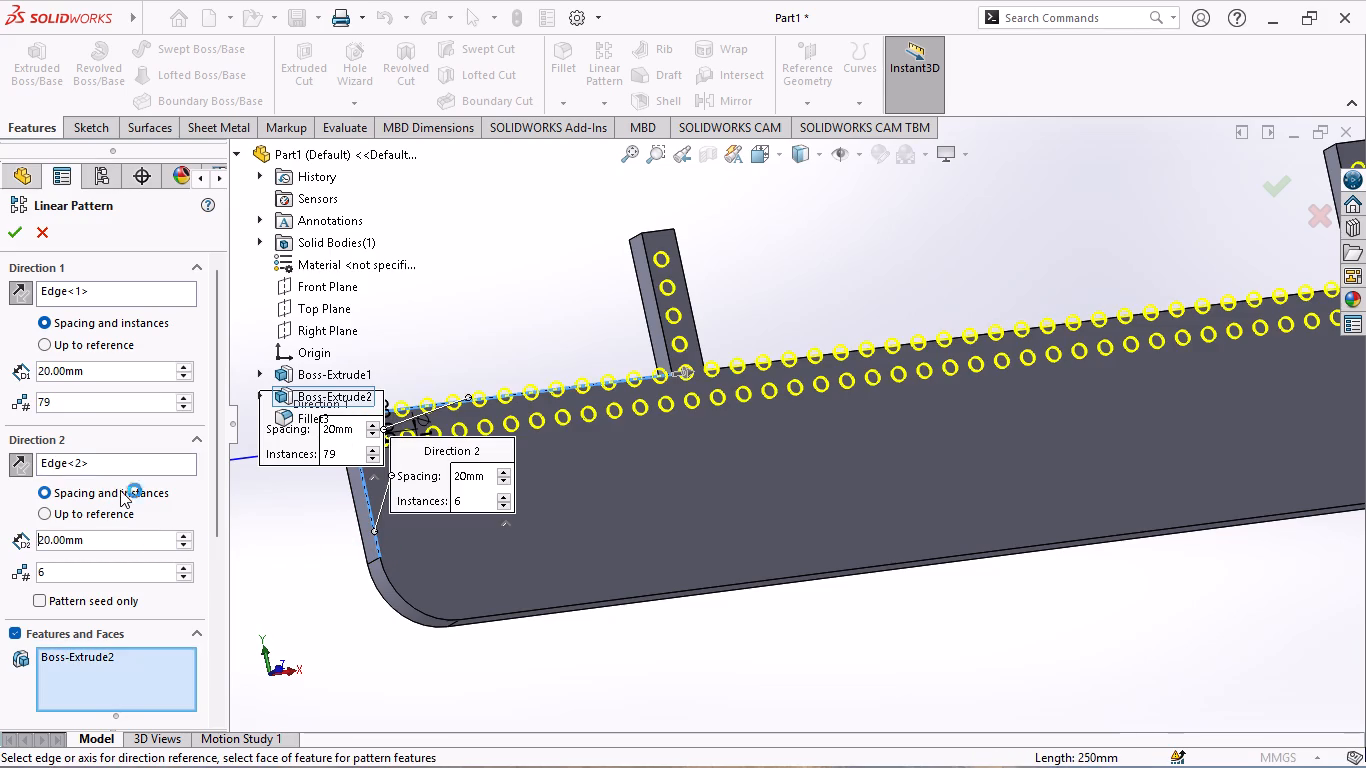
Move the direction callouts clear of the part and reverse the second direction so the boss rows run down the front face.
scroll(540, 355, "up", 3)
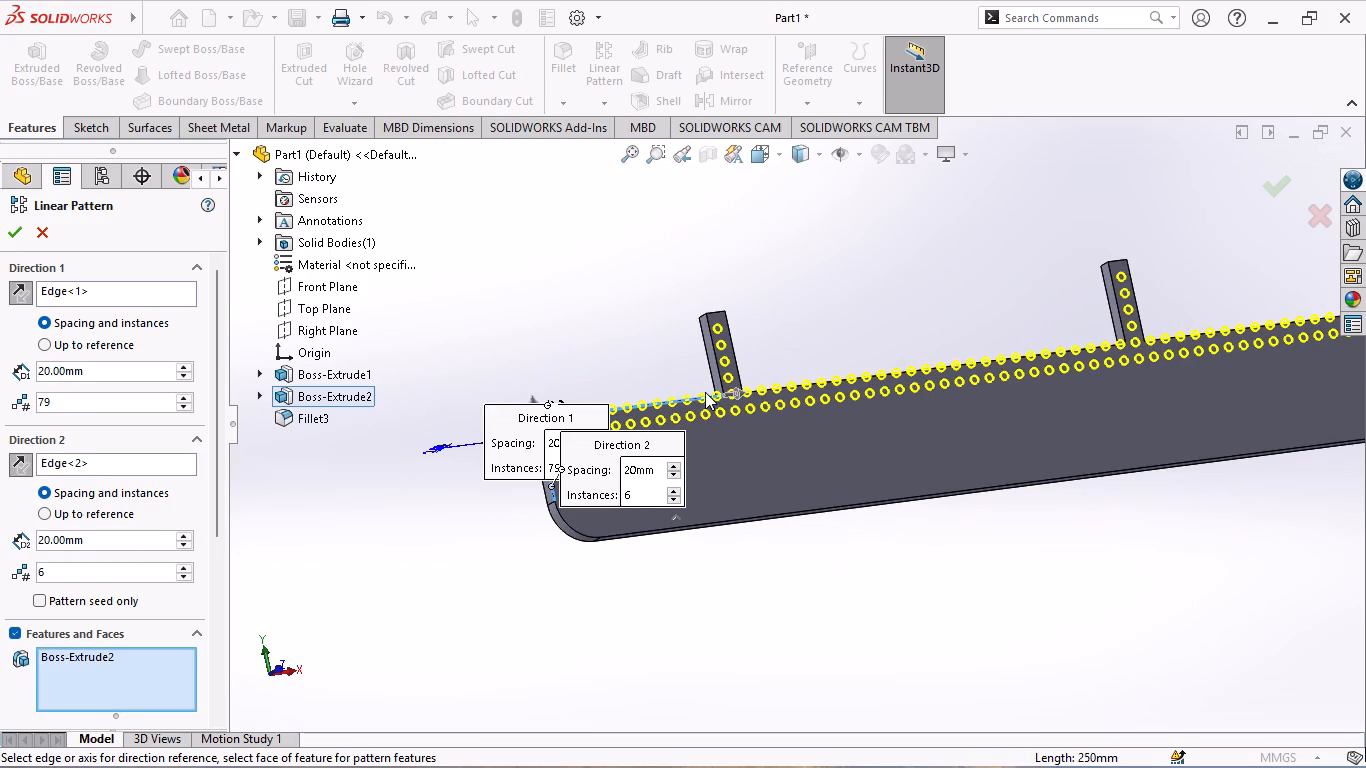
scroll(935, 411, "down", 4)
scroll(936, 417, "up", 2)
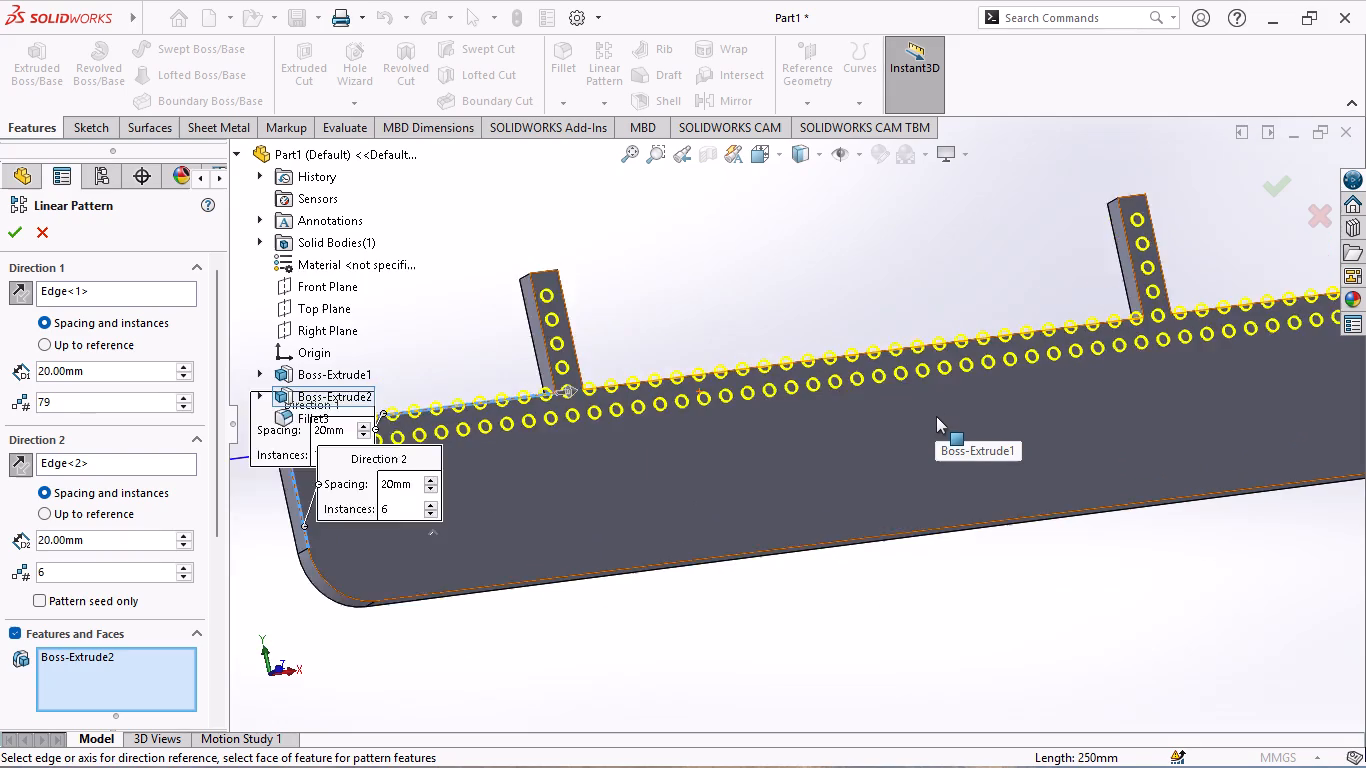
scroll(936, 416, "up", 2)
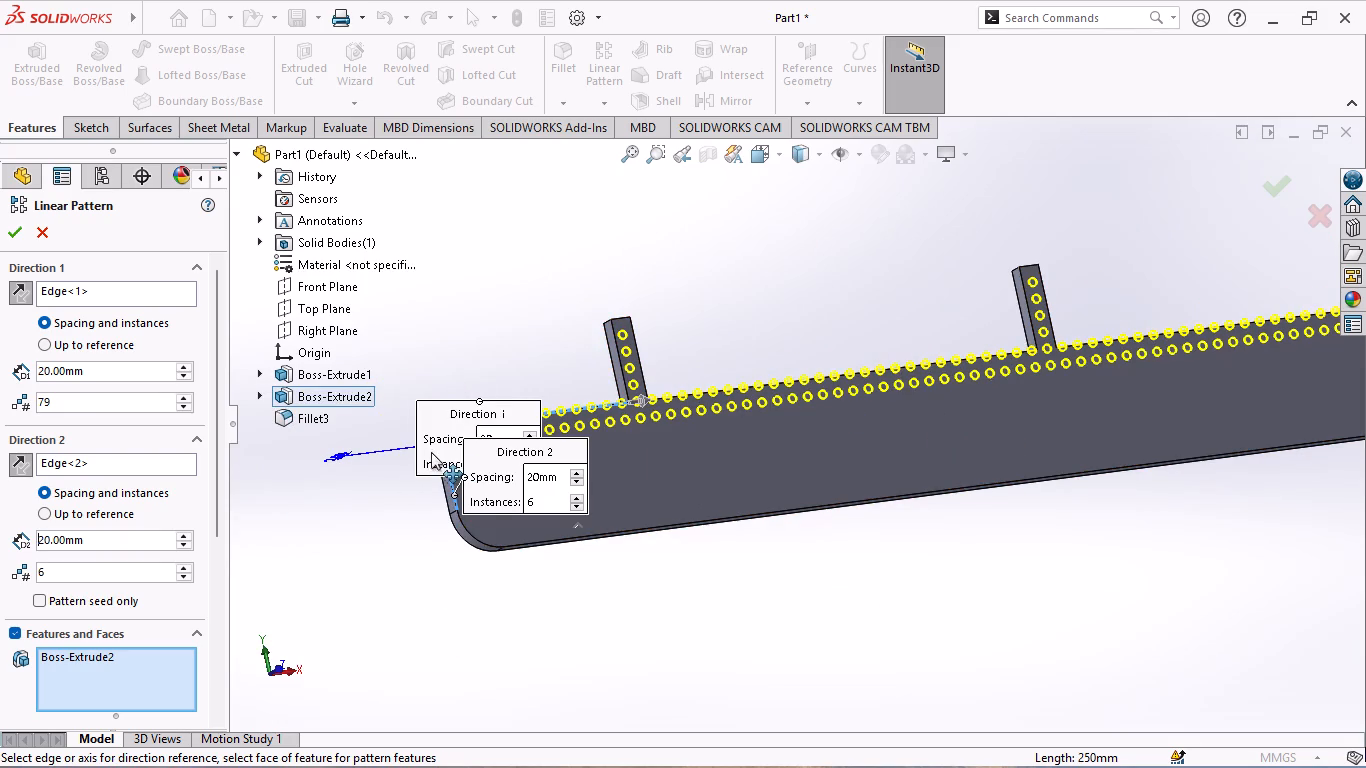
left_click_drag(432, 450, 266, 577)
left_click_drag(495, 485, 496, 395)
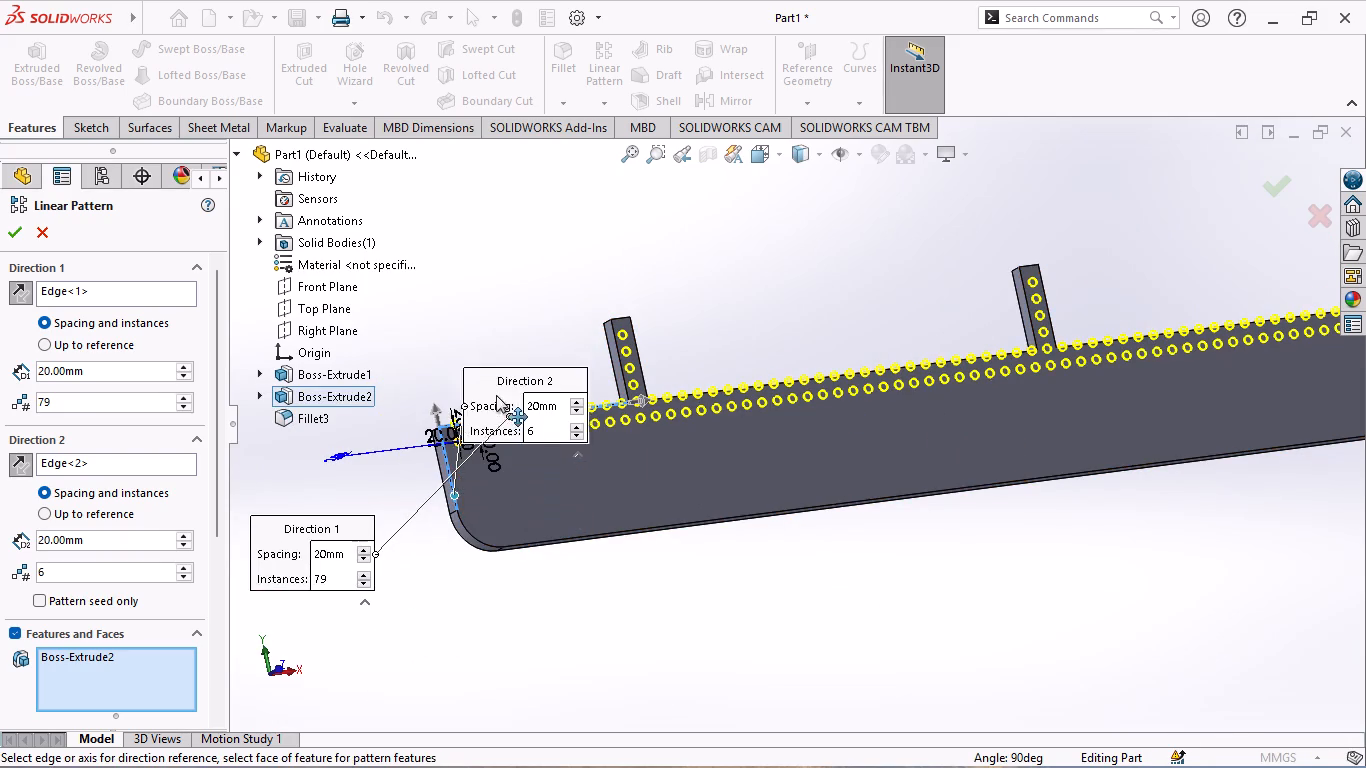
left_click_drag(496, 395, 461, 641)
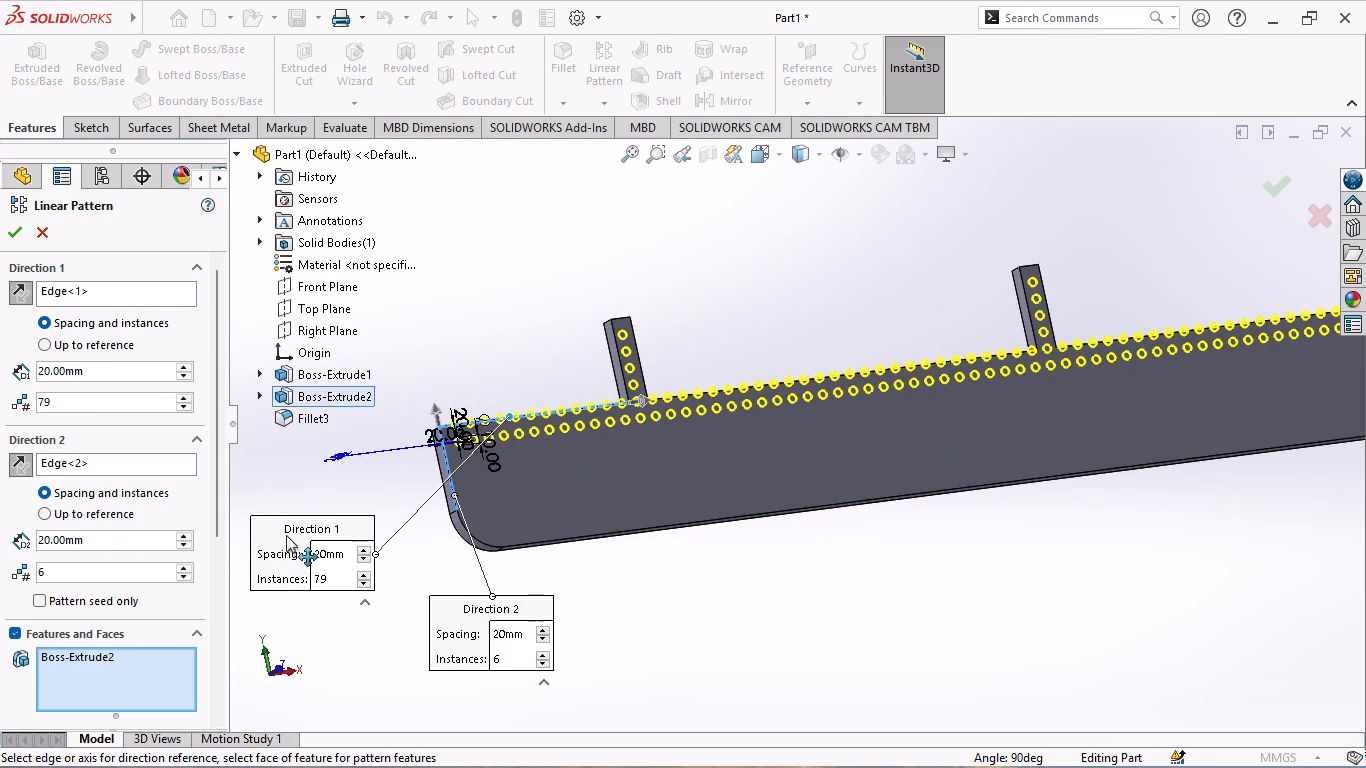
left_click_drag(285, 532, 512, 255)
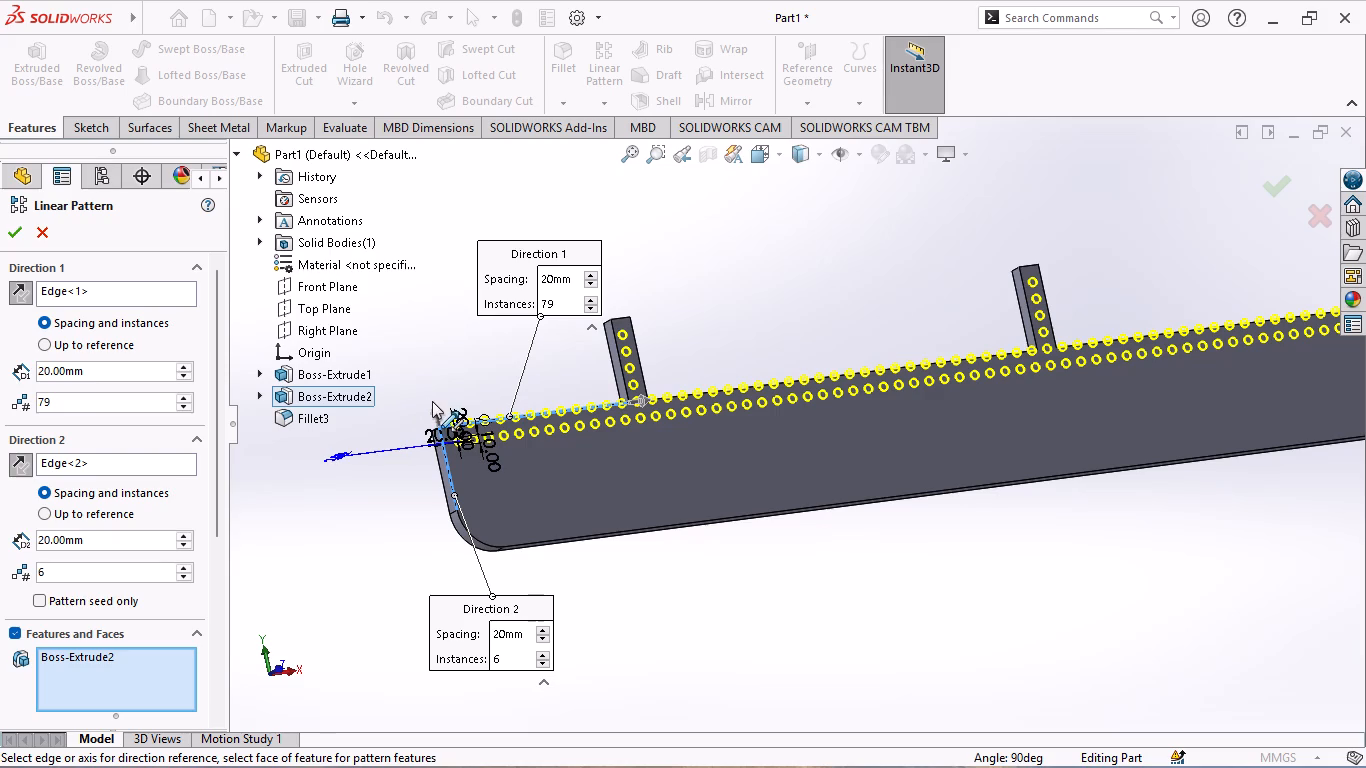
left_click(436, 405)
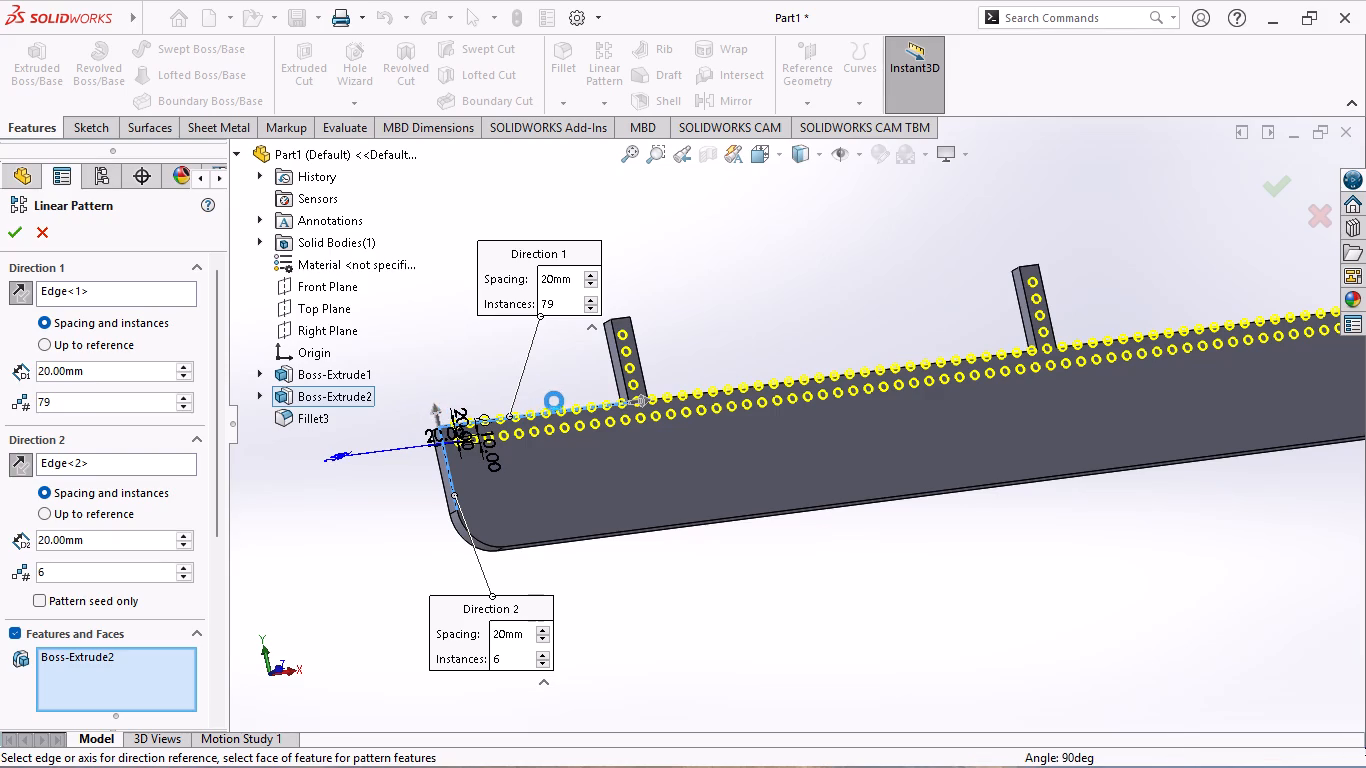
scroll(1168, 523, "up", 2)
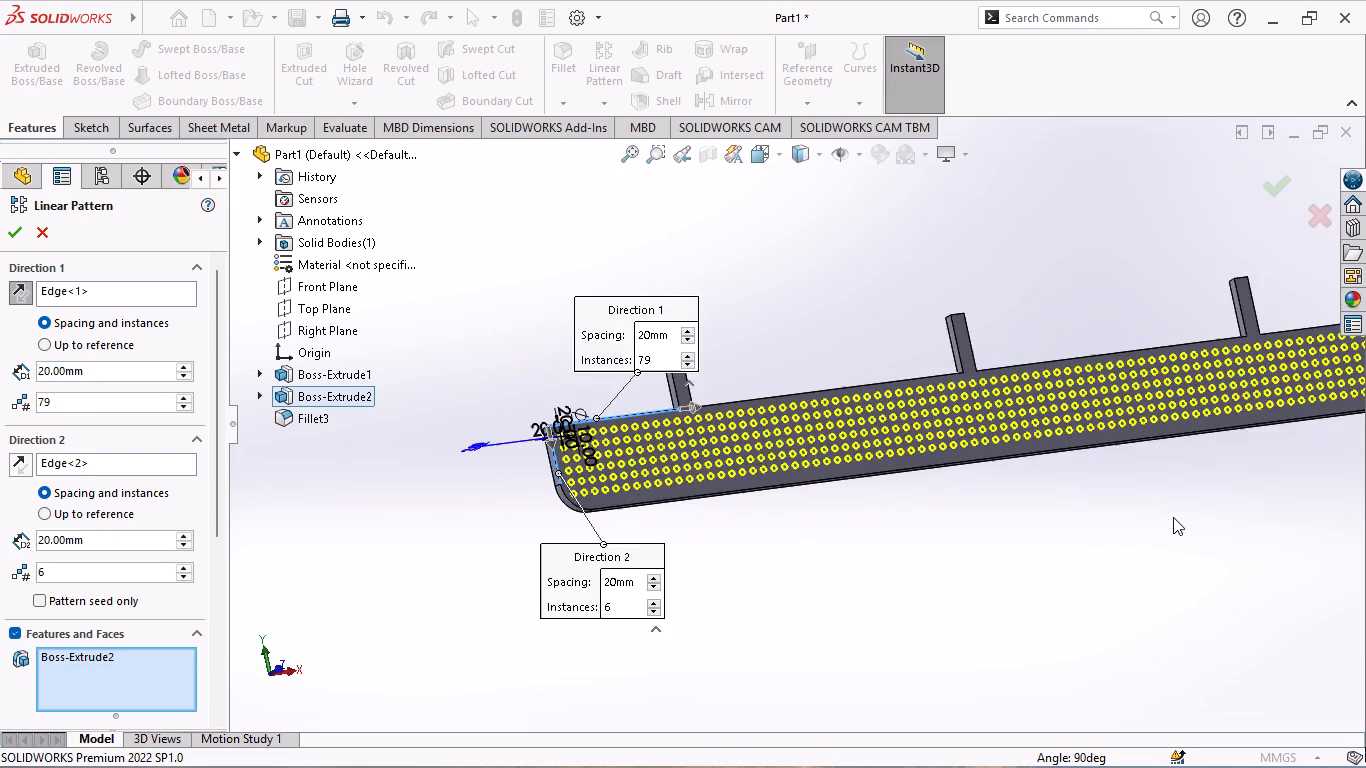
scroll(1173, 517, "up", 2)
scroll(1186, 372, "down", 5)
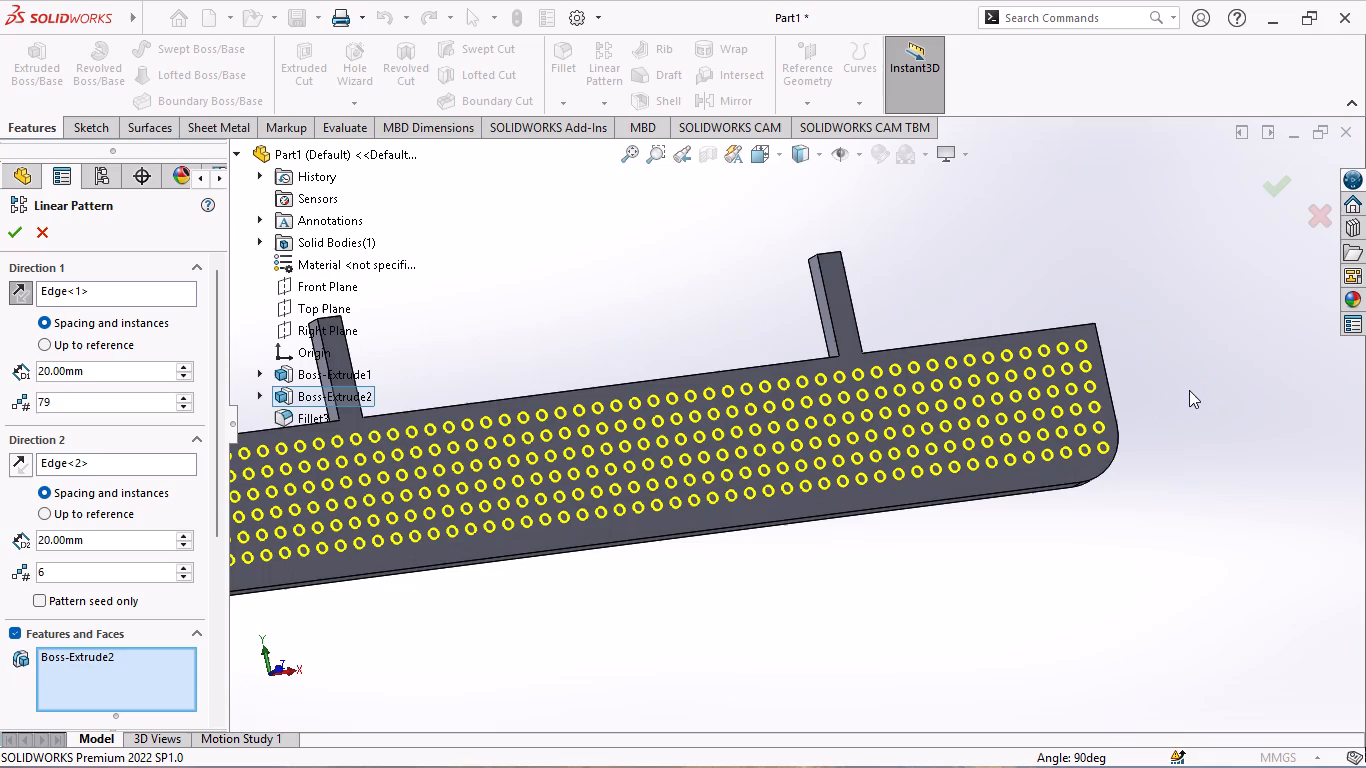
Check the boss pattern preview along the whole front face of the plate and accept the linear pattern.
scroll(892, 418, "down", 6)
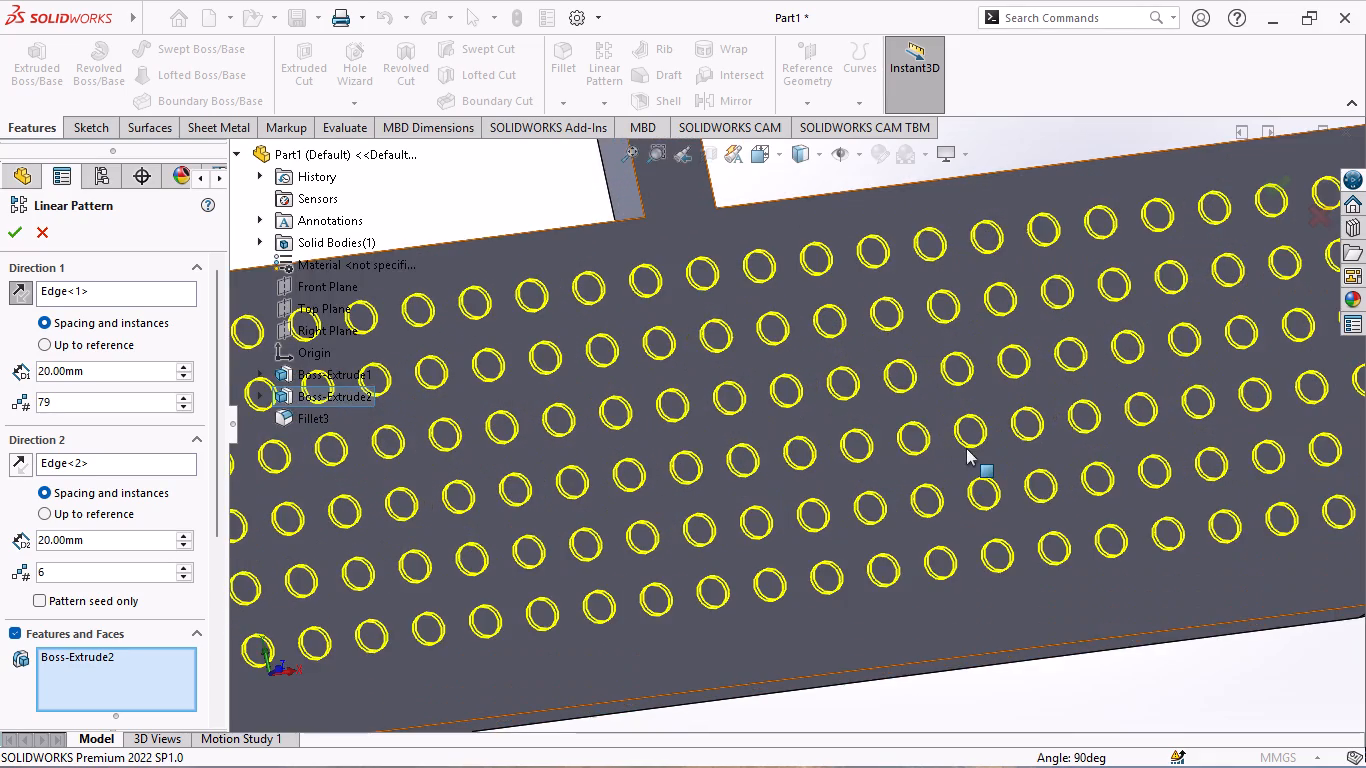
scroll(971, 453, "up", 6)
scroll(659, 441, "up", 3)
scroll(476, 450, "up", 2)
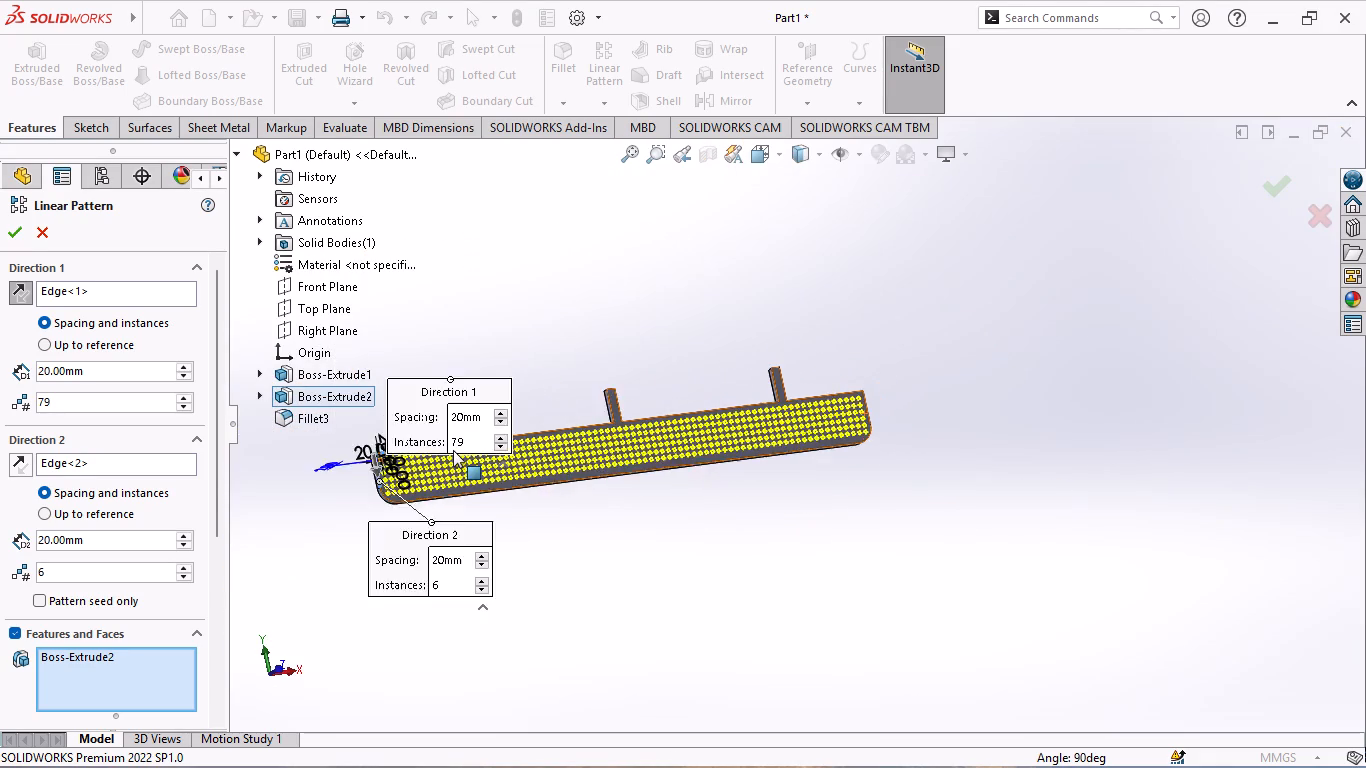
scroll(452, 450, "up", 2)
scroll(452, 450, "down", 2)
scroll(582, 449, "down", 7)
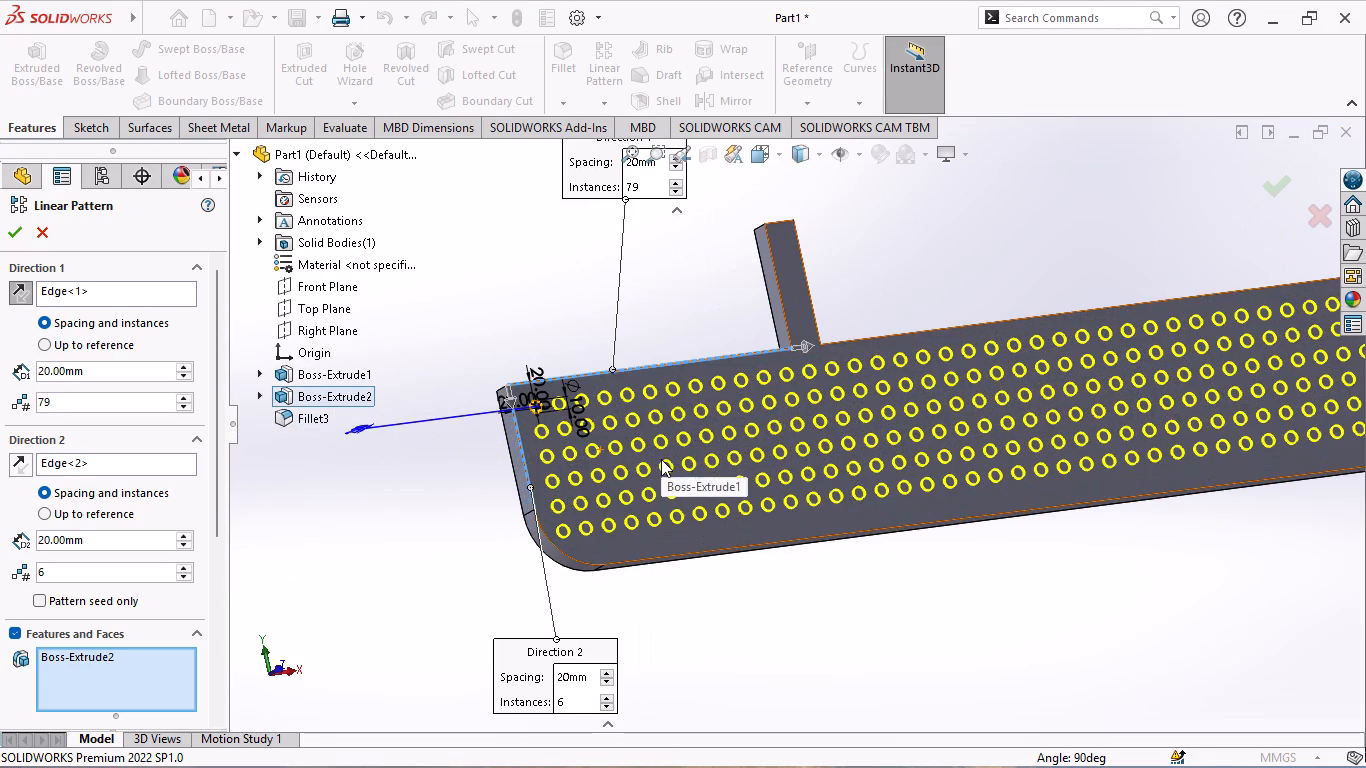
scroll(843, 497, "up", 6)
scroll(1193, 343, "down", 3)
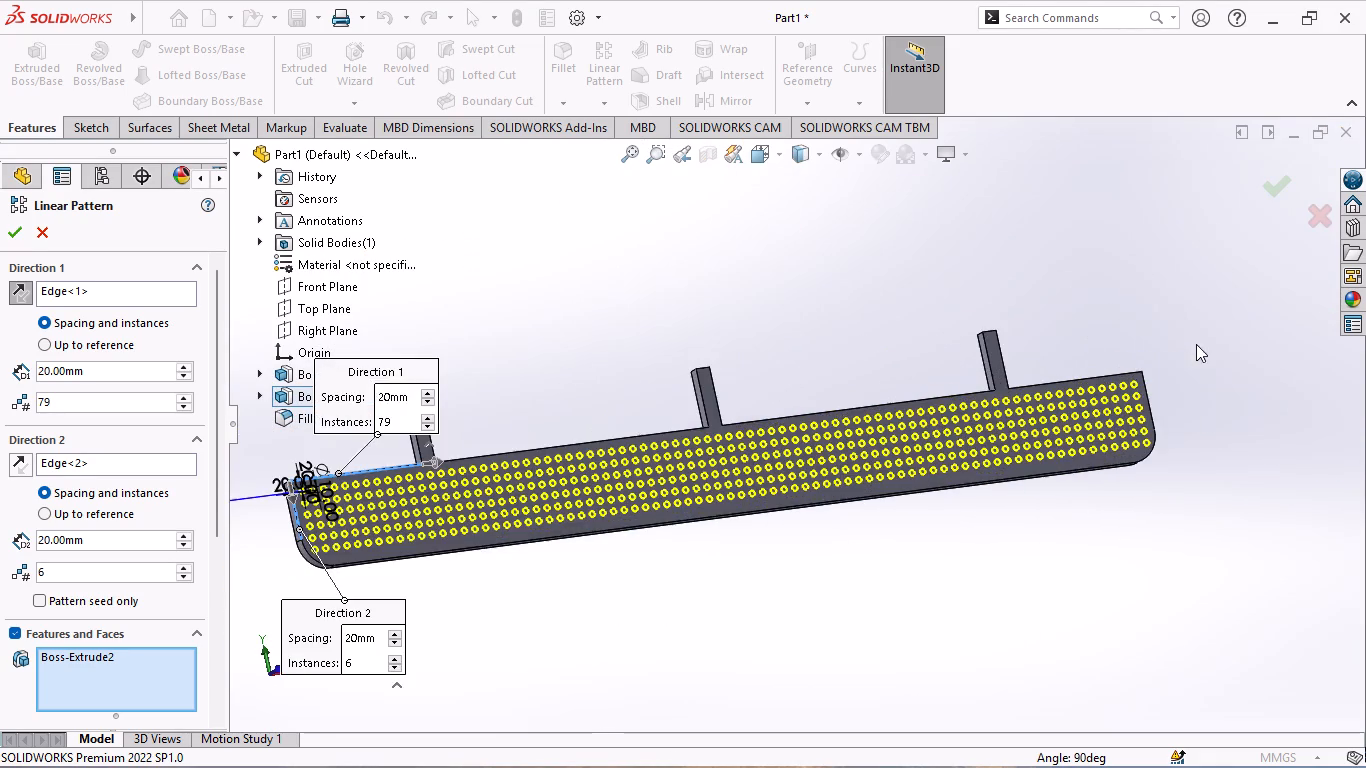
scroll(1196, 344, "down", 2)
scroll(1110, 424, "down", 3)
scroll(1038, 515, "down", 1)
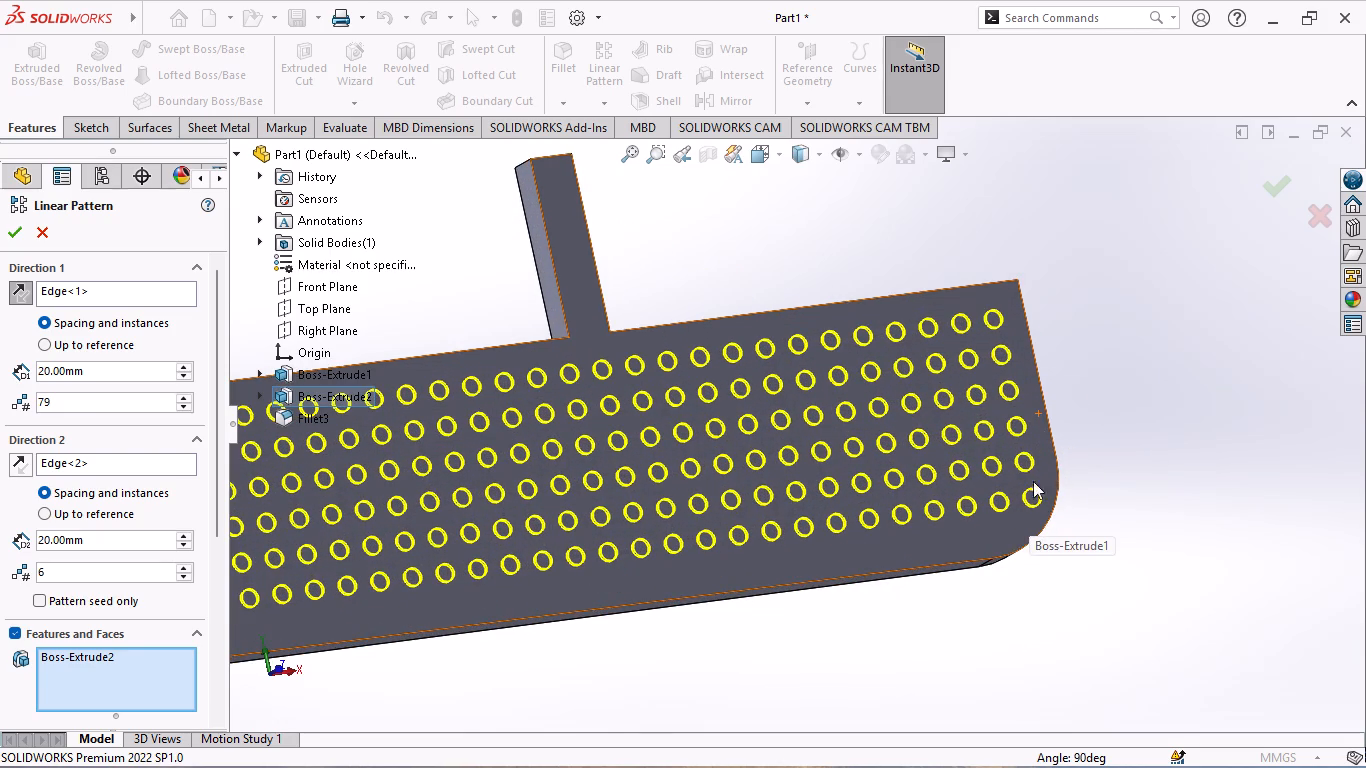
scroll(916, 347, "up", 4)
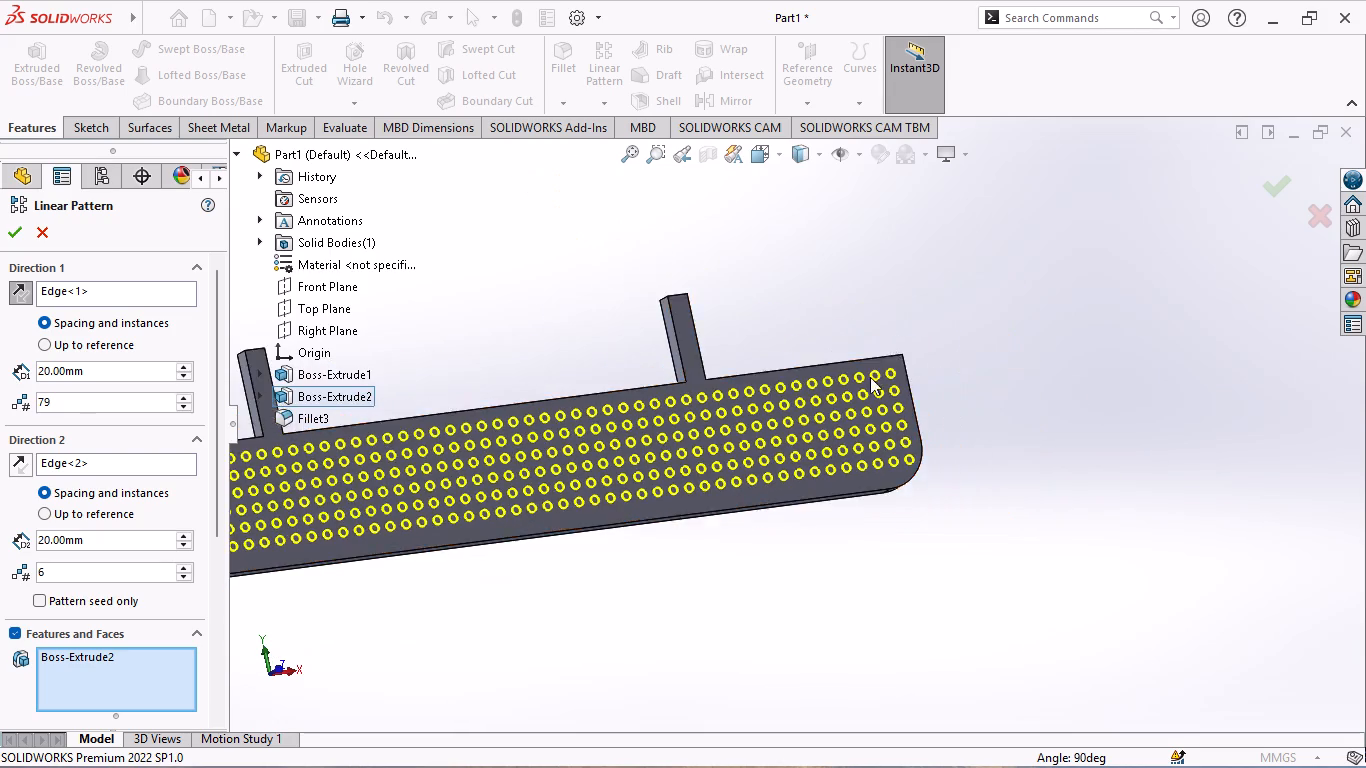
scroll(867, 379, "up", 5)
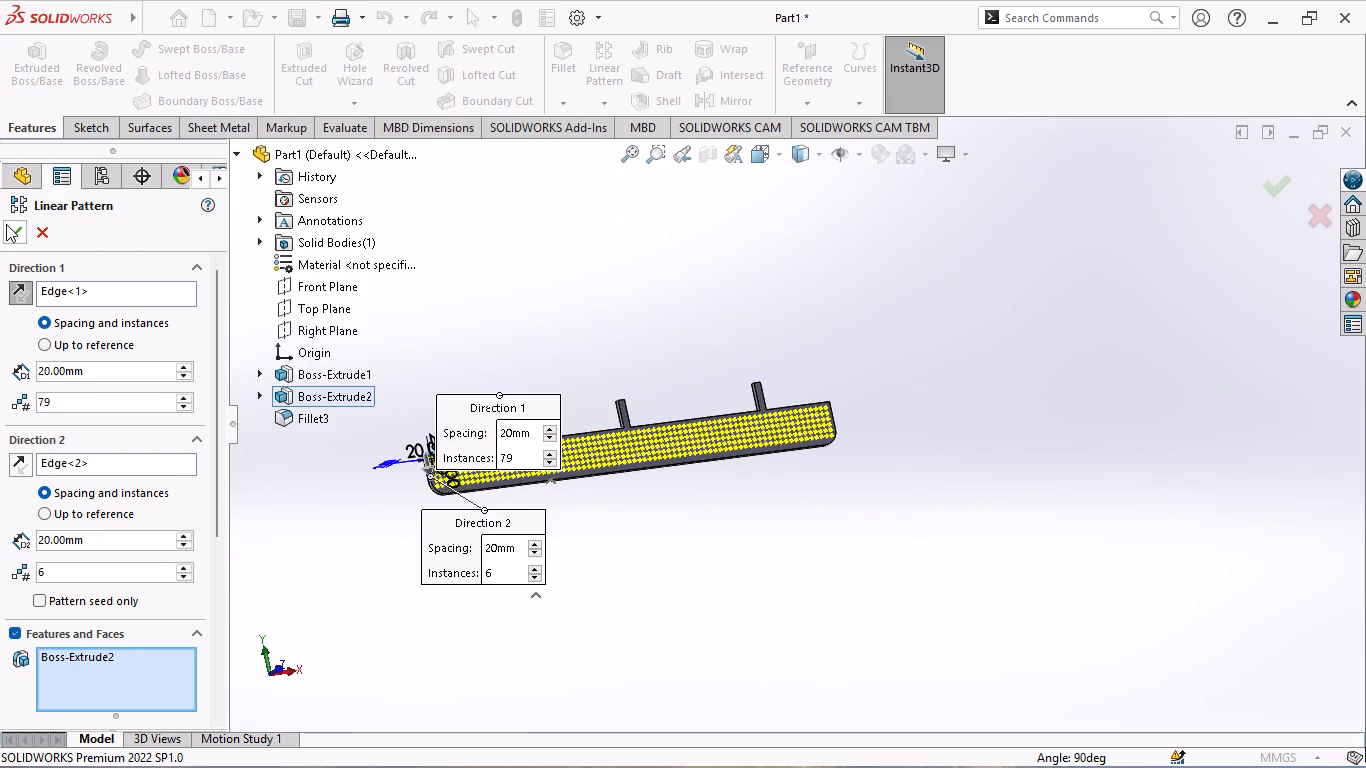
left_click(6, 224)
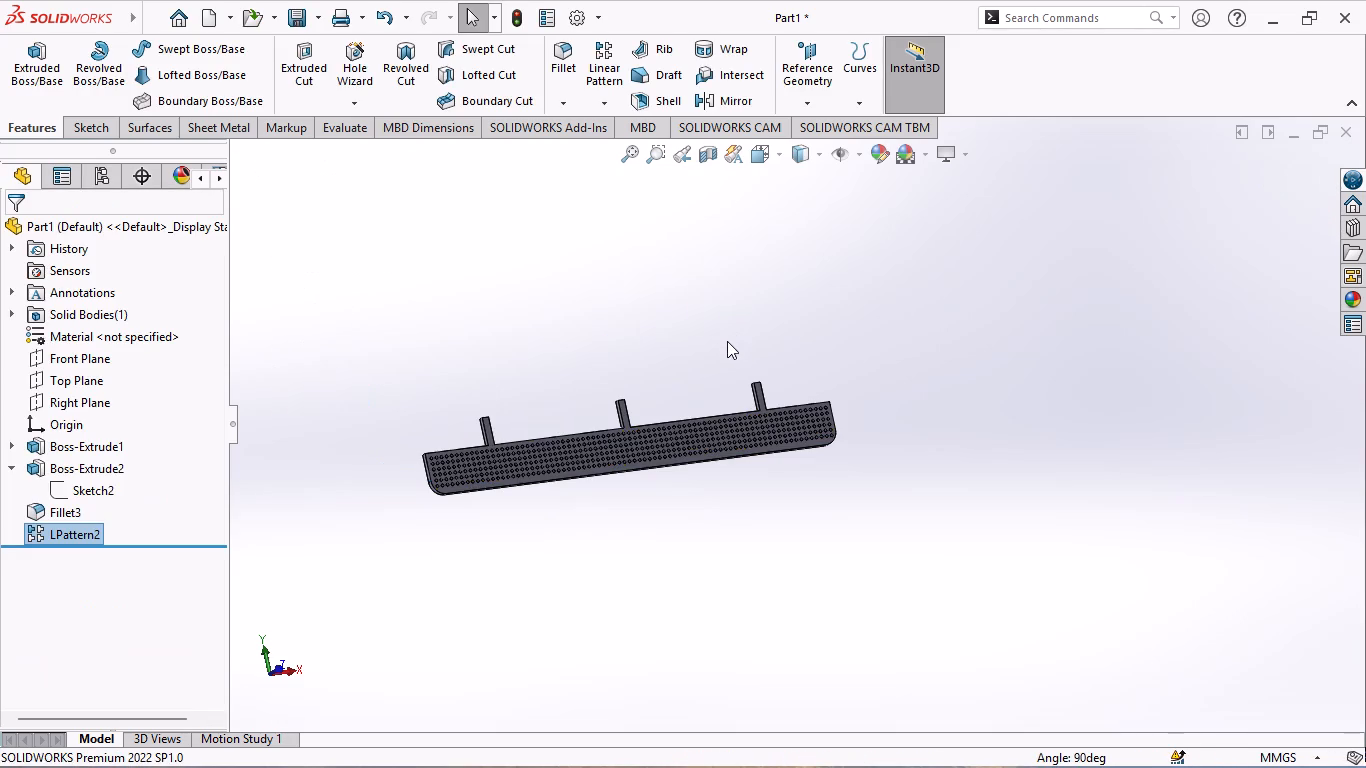
Examine the patterned bosses on the front face up close and across the whole plate.
scroll(614, 401, "down", 12)
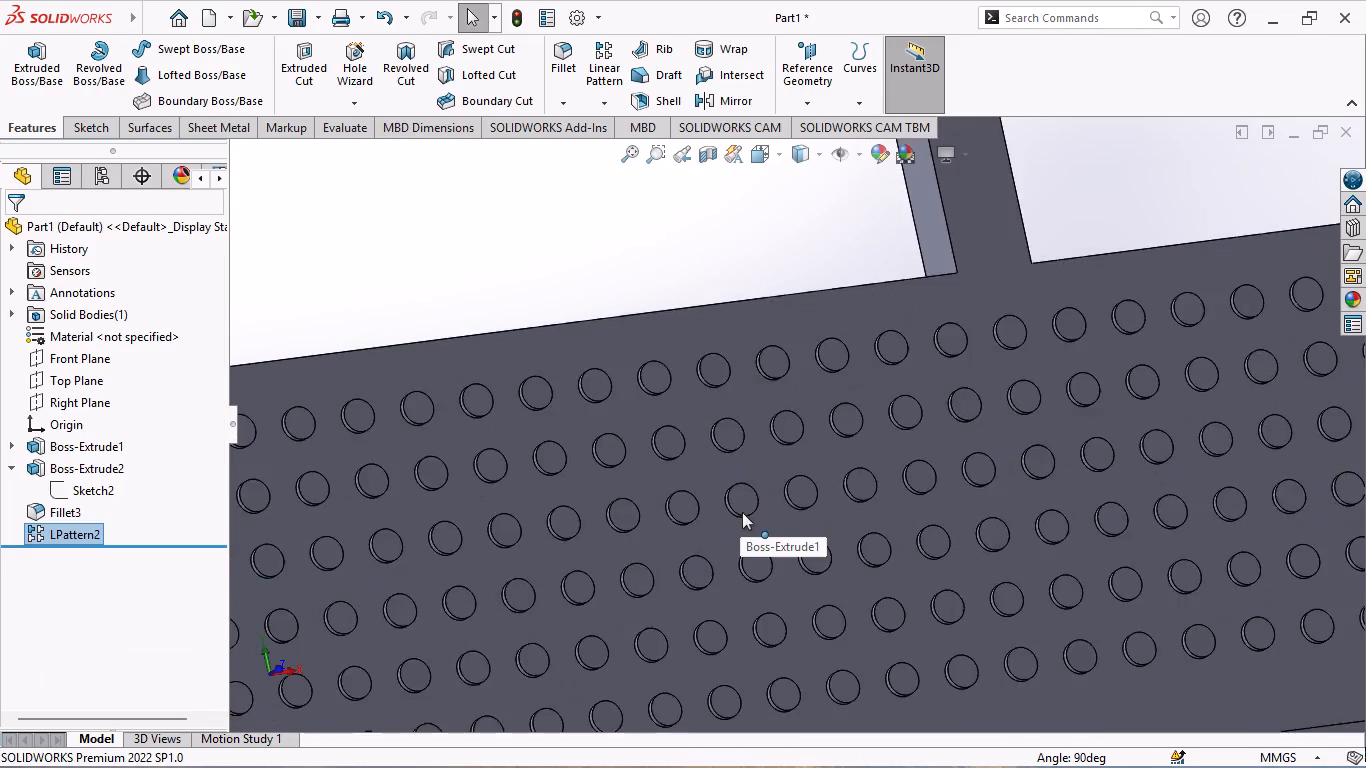
scroll(742, 512, "down", 5)
scroll(747, 510, "up", 2)
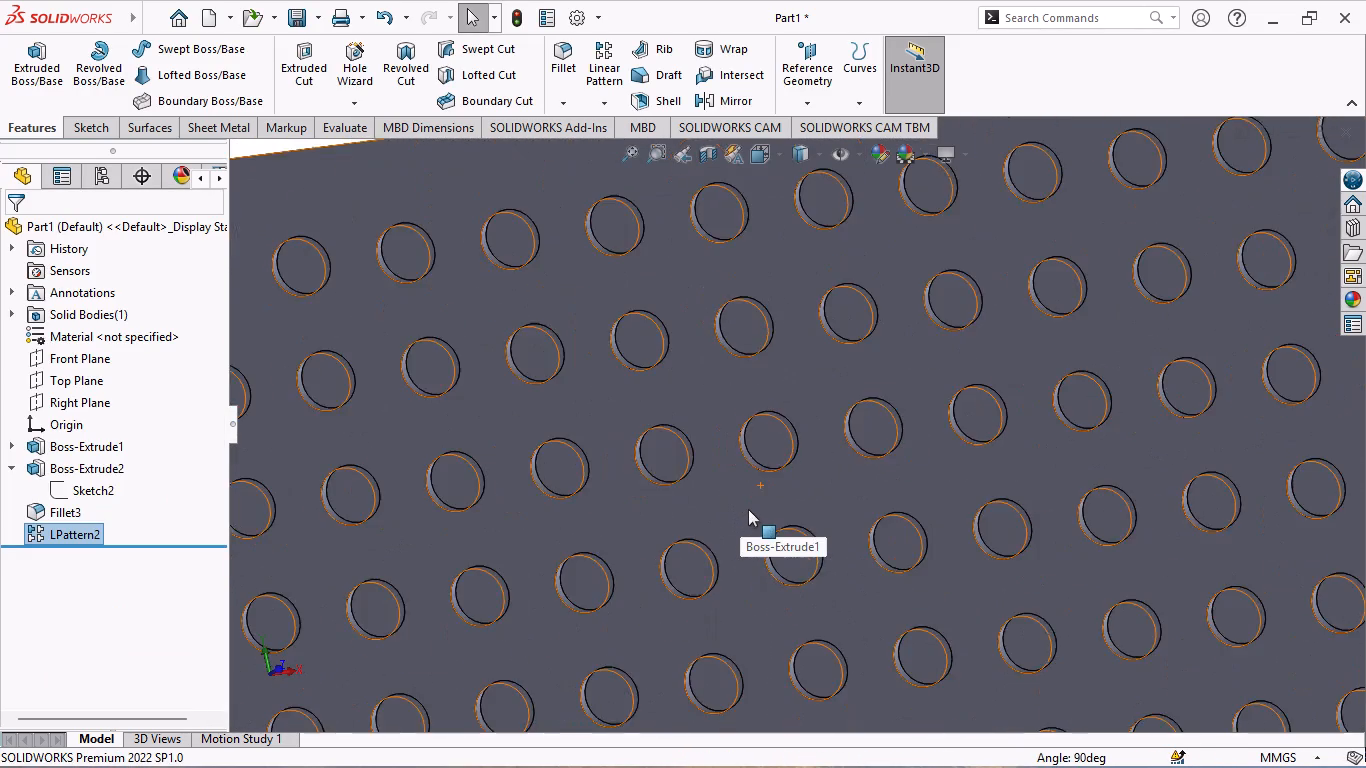
scroll(749, 507, "up", 10)
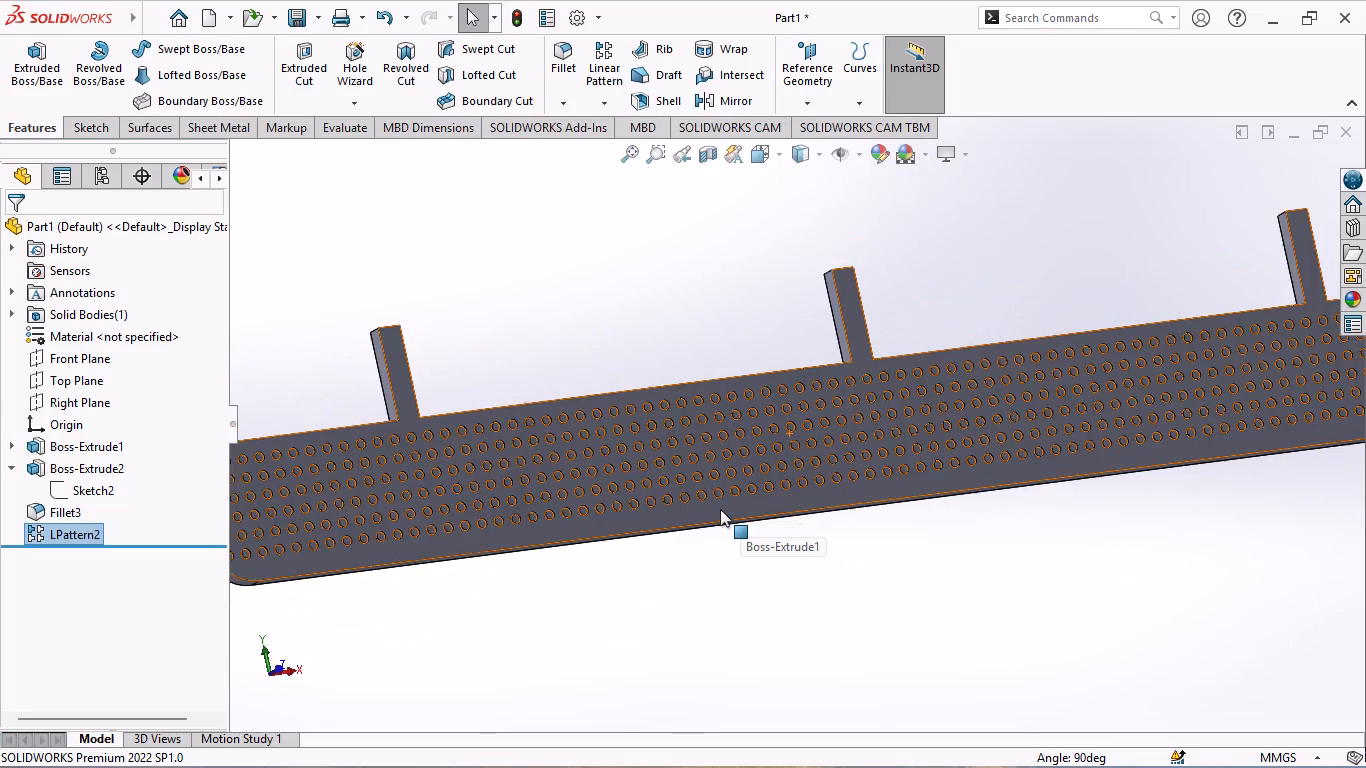
scroll(722, 509, "up", 2)
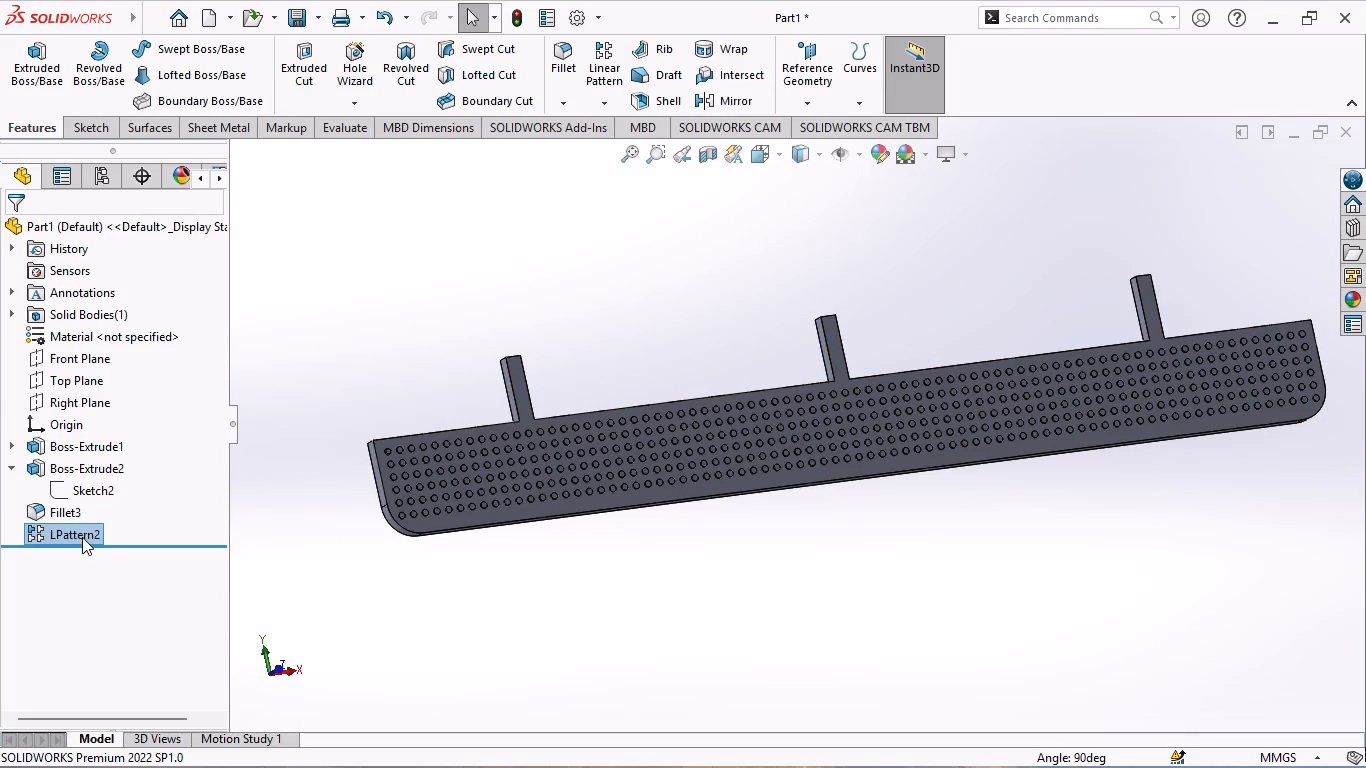
Edit LPattern2 so that Fillet3 is patterned together with Boss-Extrude2.
right_click(78, 534)
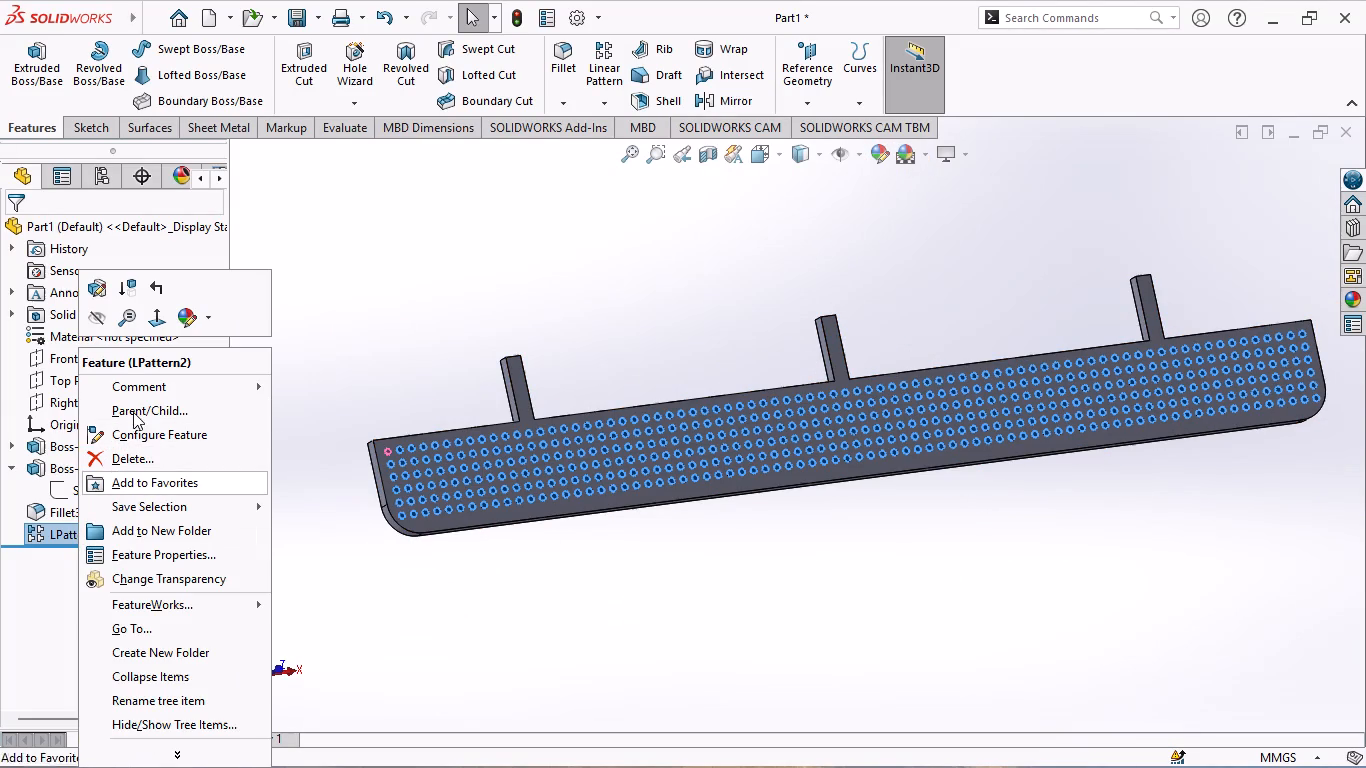
left_click(95, 291)
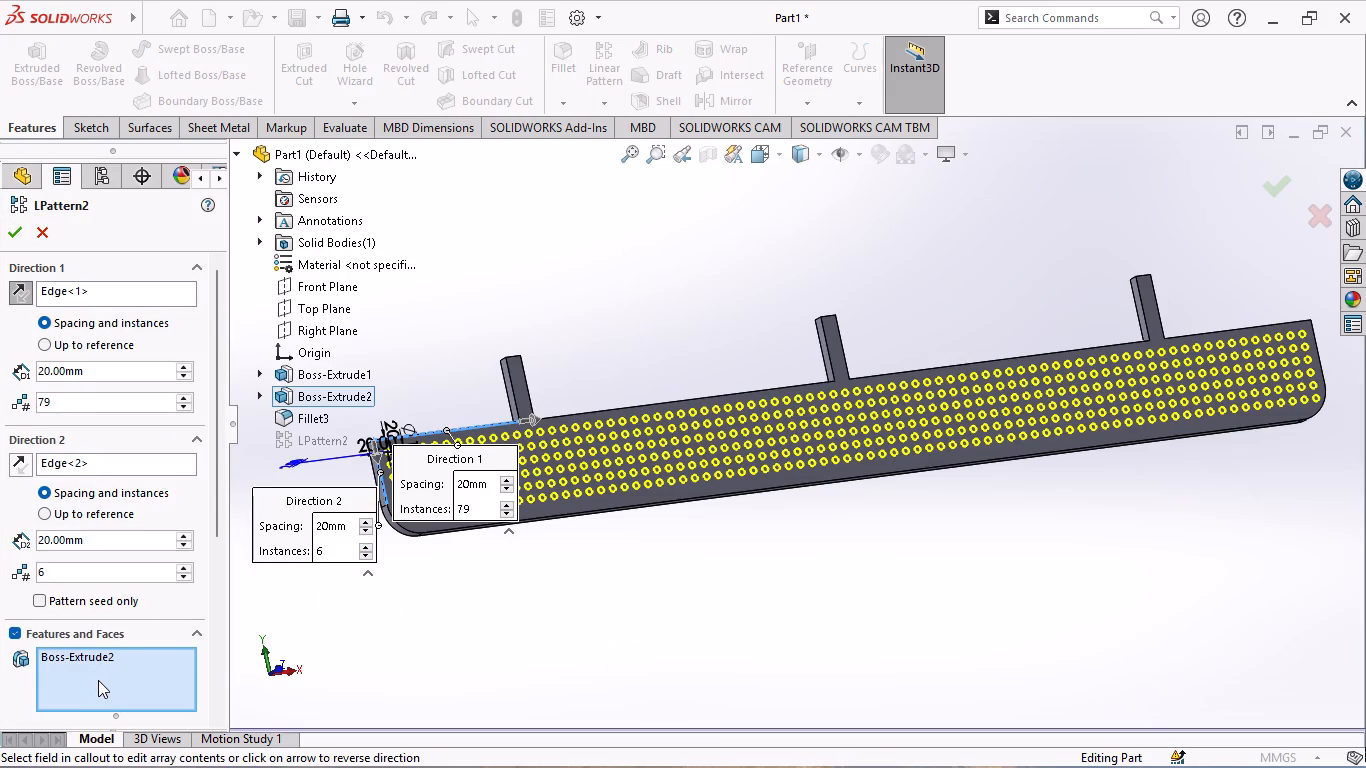
left_click(313, 420)
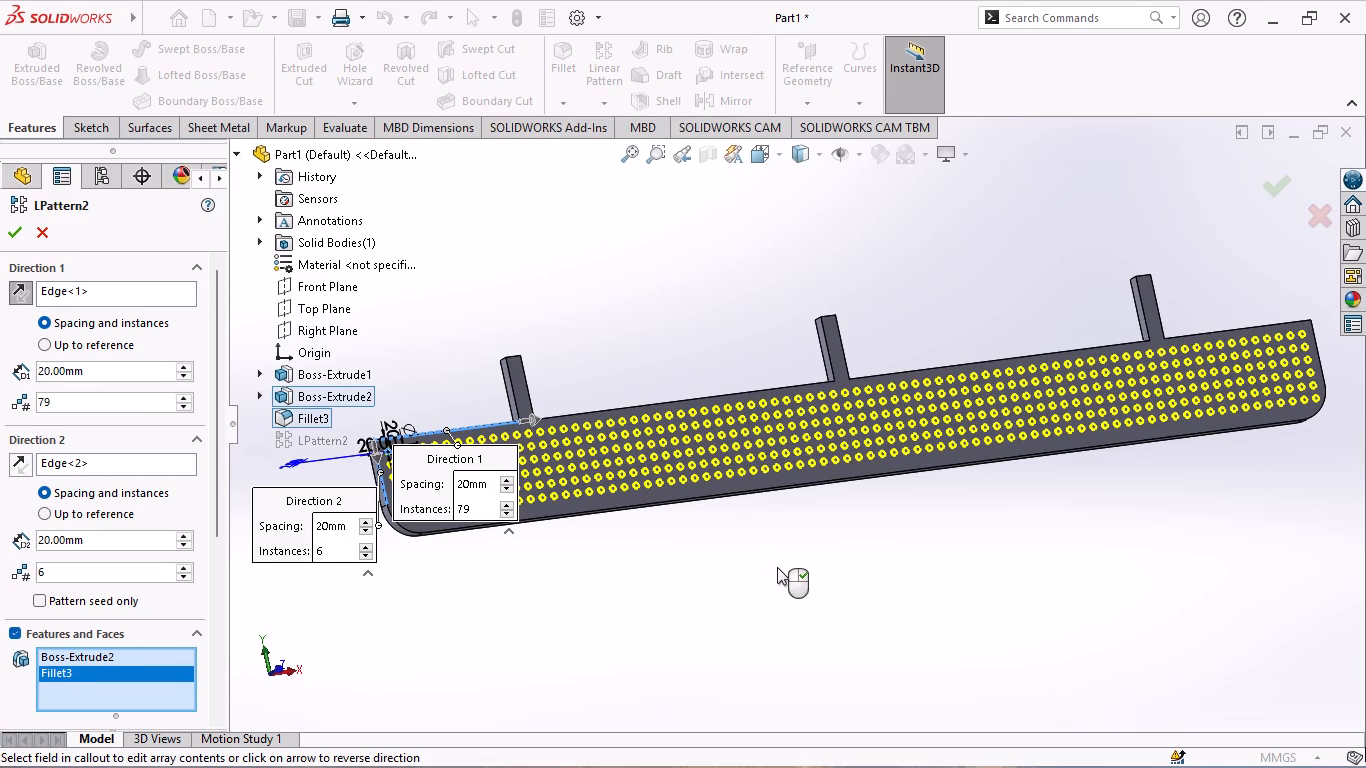
left_click(14, 234)
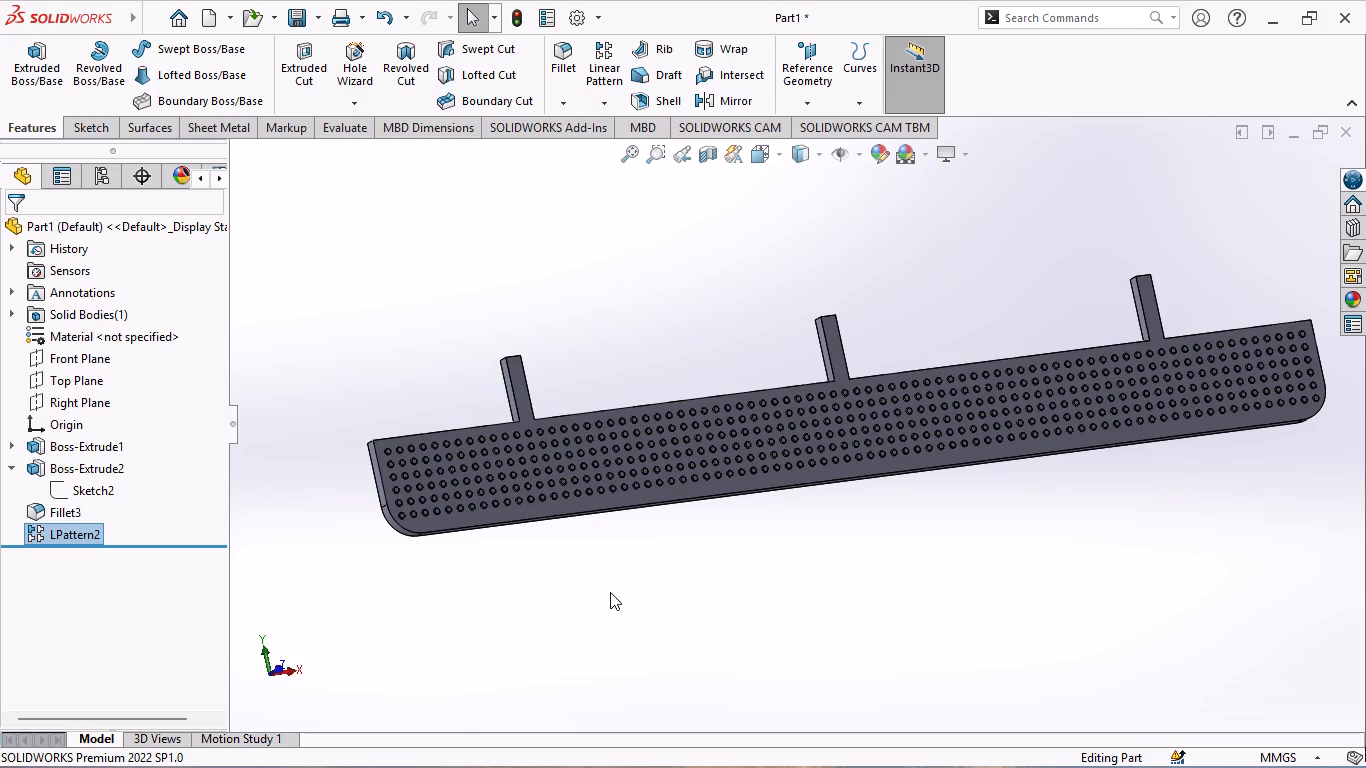
Examine the updated boss pattern along the front face and inspect the part from the back and the side.
scroll(668, 473, "up", 2)
scroll(1003, 392, "down", 3)
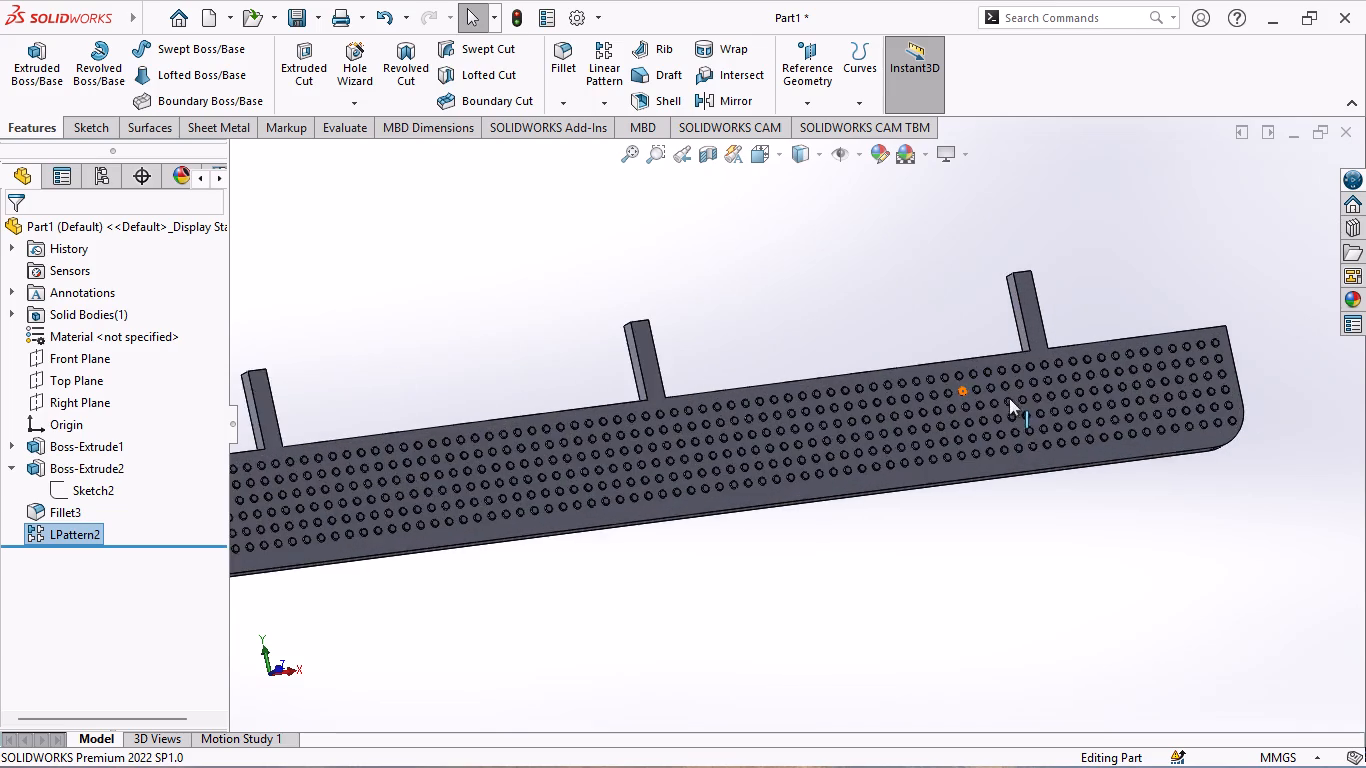
scroll(1053, 402, "down", 2)
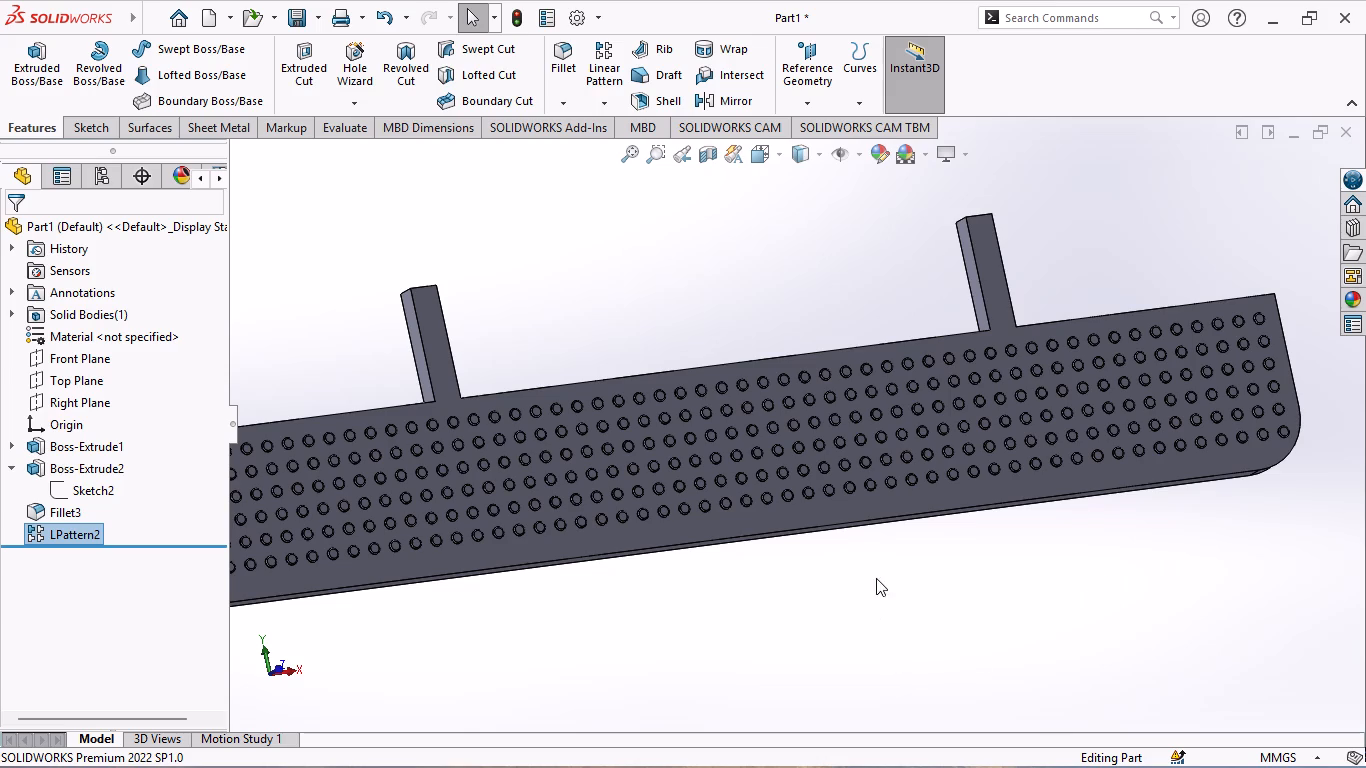
scroll(614, 442, "up", 3)
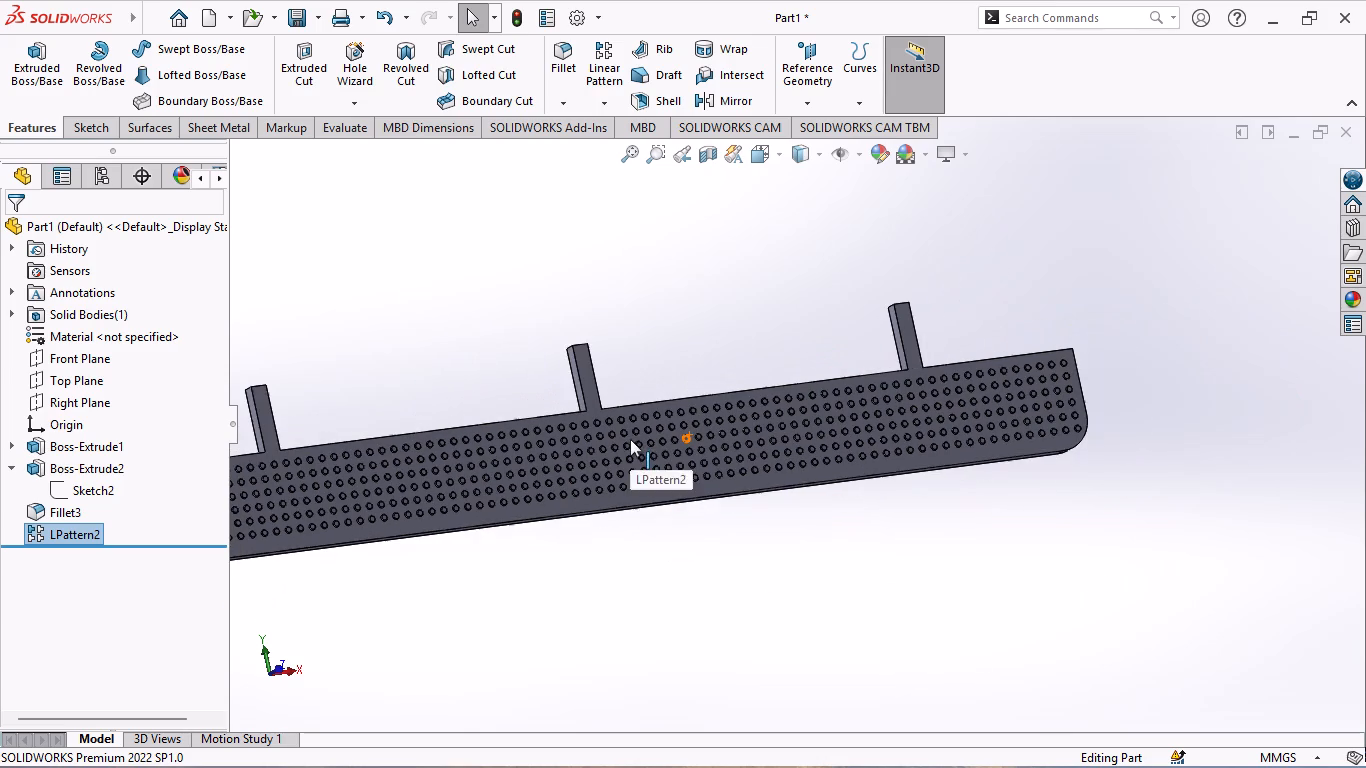
scroll(858, 480, "up", 3)
scroll(504, 400, "down", 5)
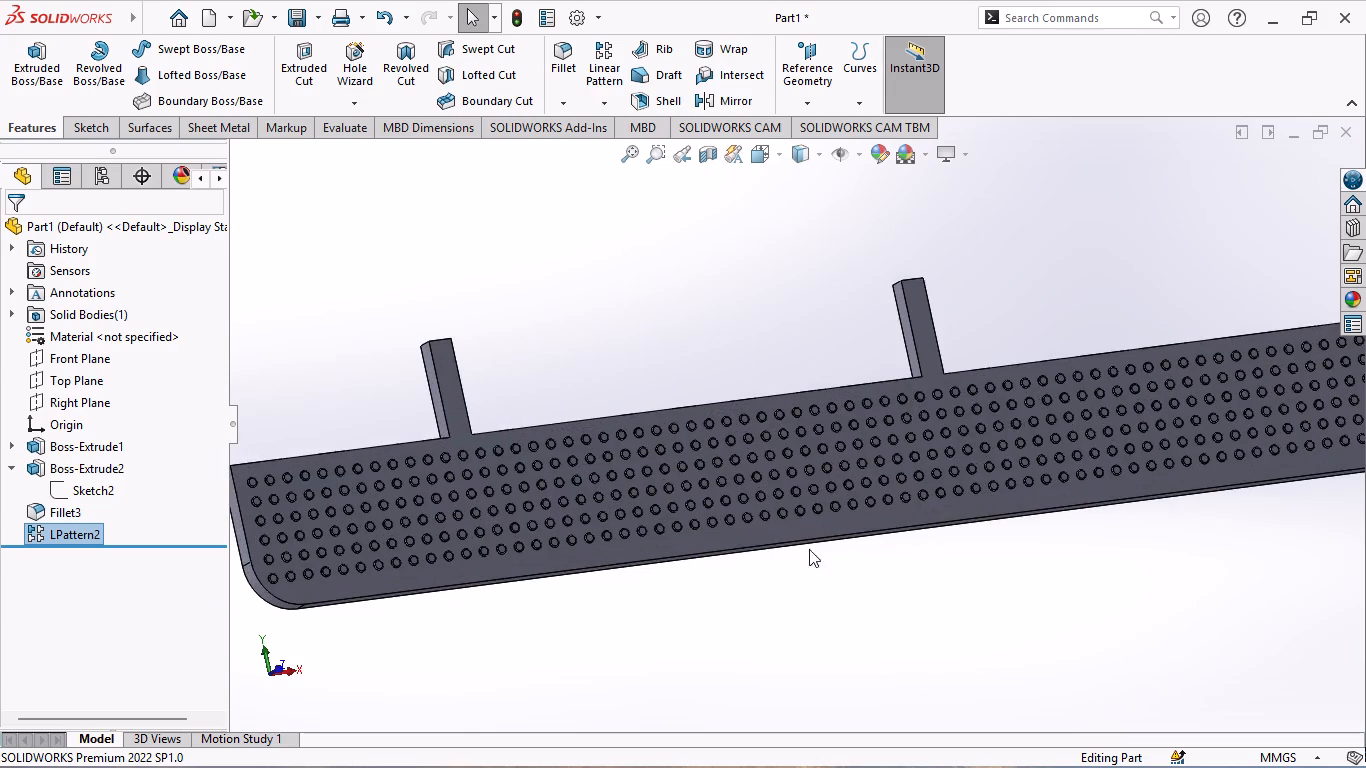
scroll(823, 550, "down", 2)
scroll(830, 536, "up", 1)
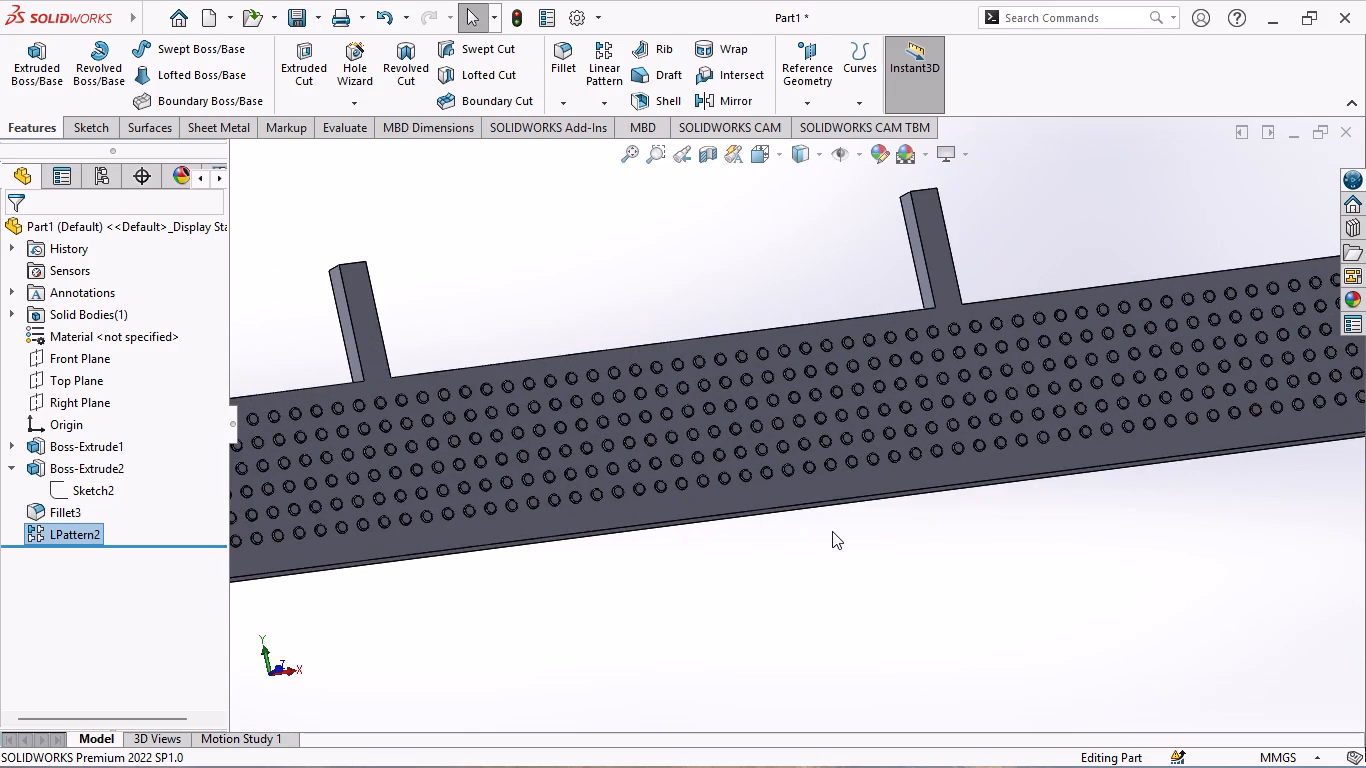
scroll(843, 530, "up", 4)
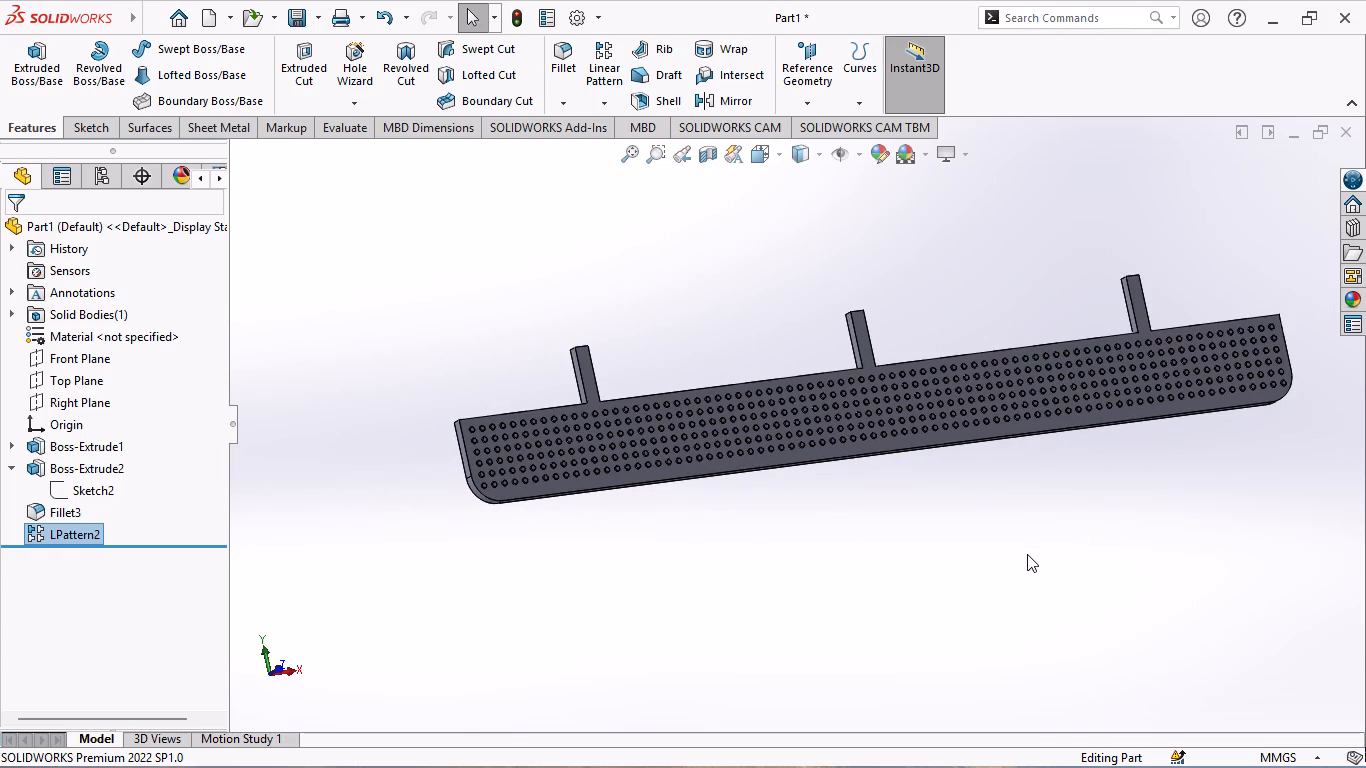
scroll(982, 550, "up", 2)
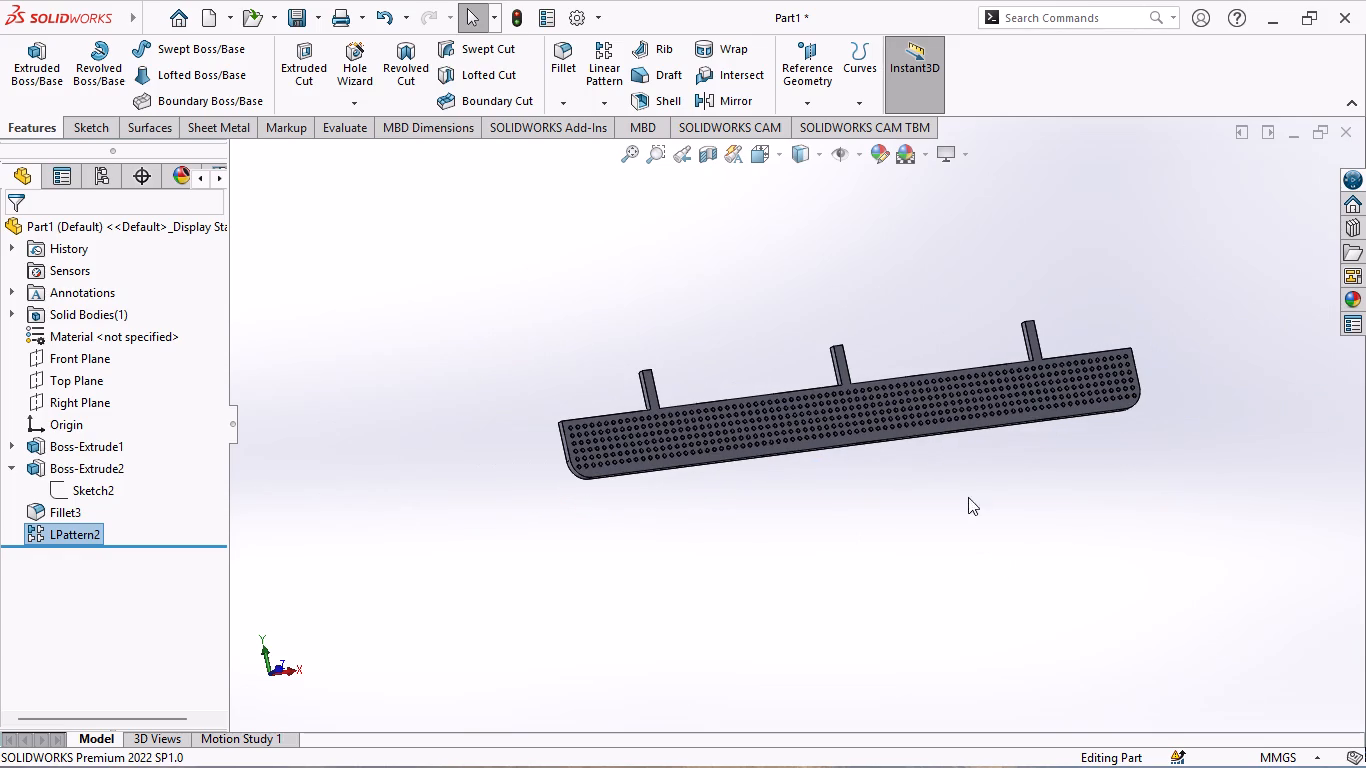
scroll(990, 450, "down", 4)
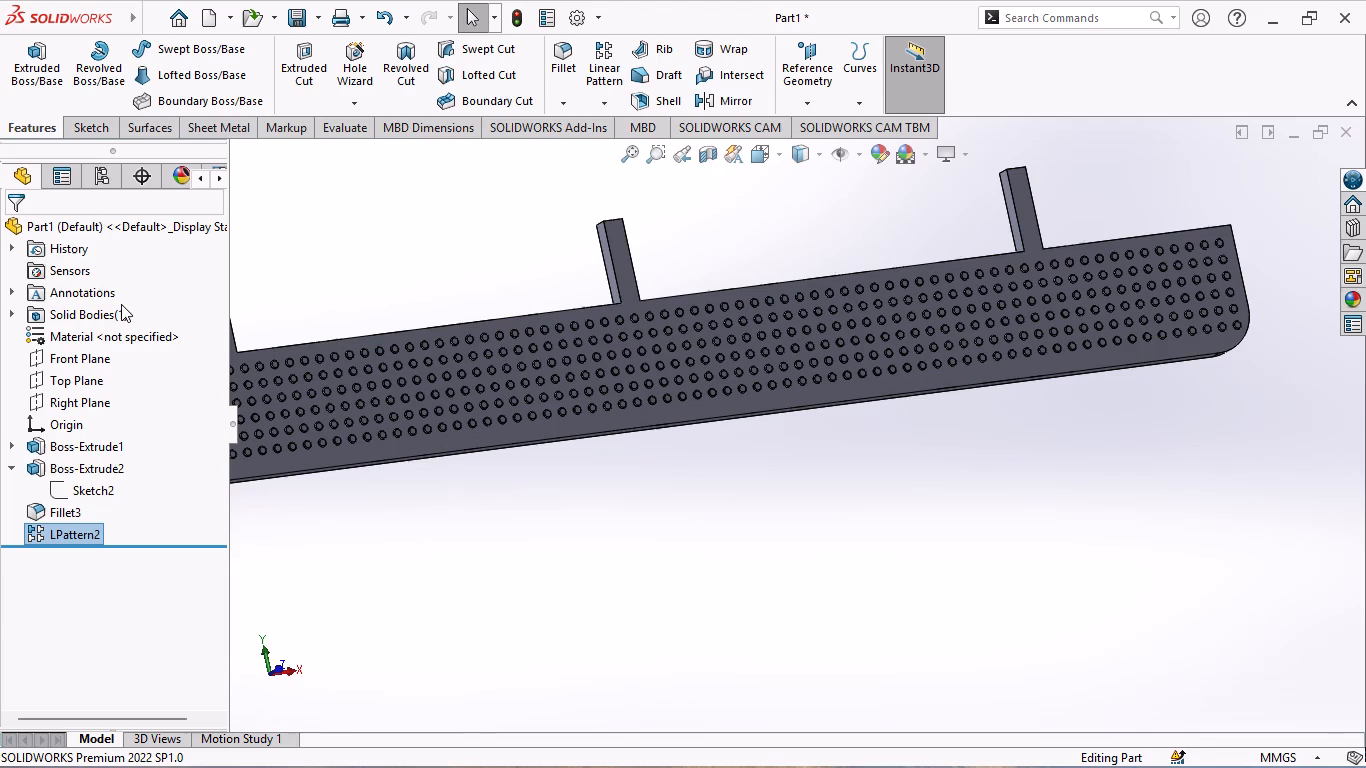
scroll(901, 417, "up", 3)
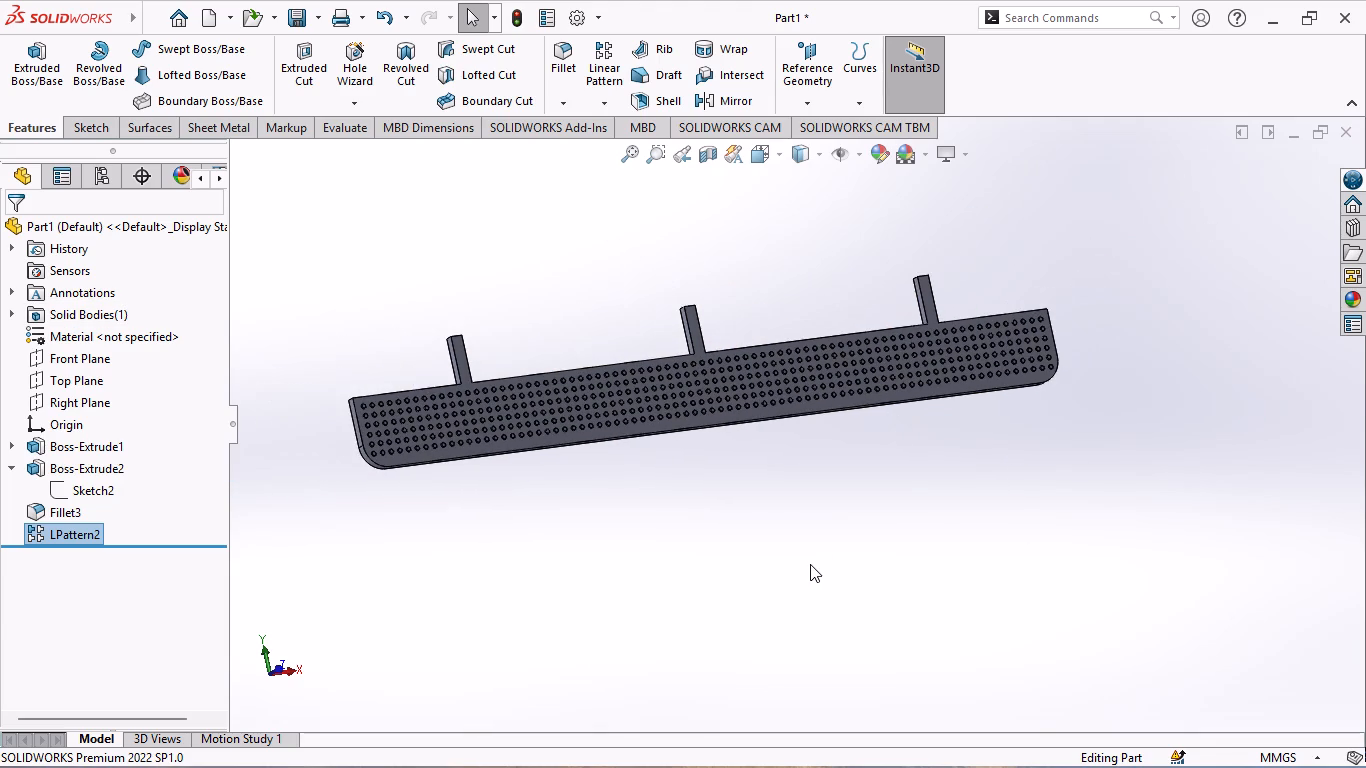
scroll(814, 569, "down", 1)
middle_click_drag(814, 569, 888, 452)
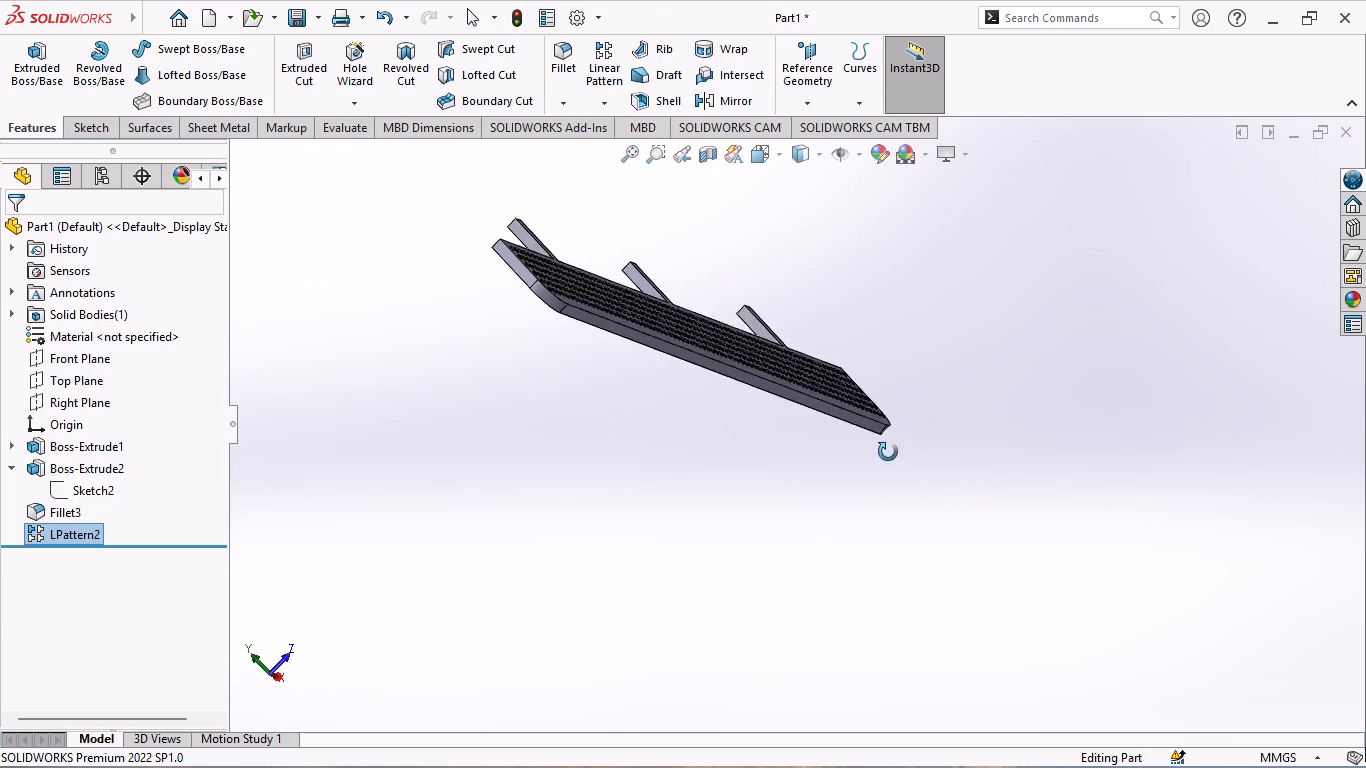
middle_click_drag(888, 452, 944, 448)
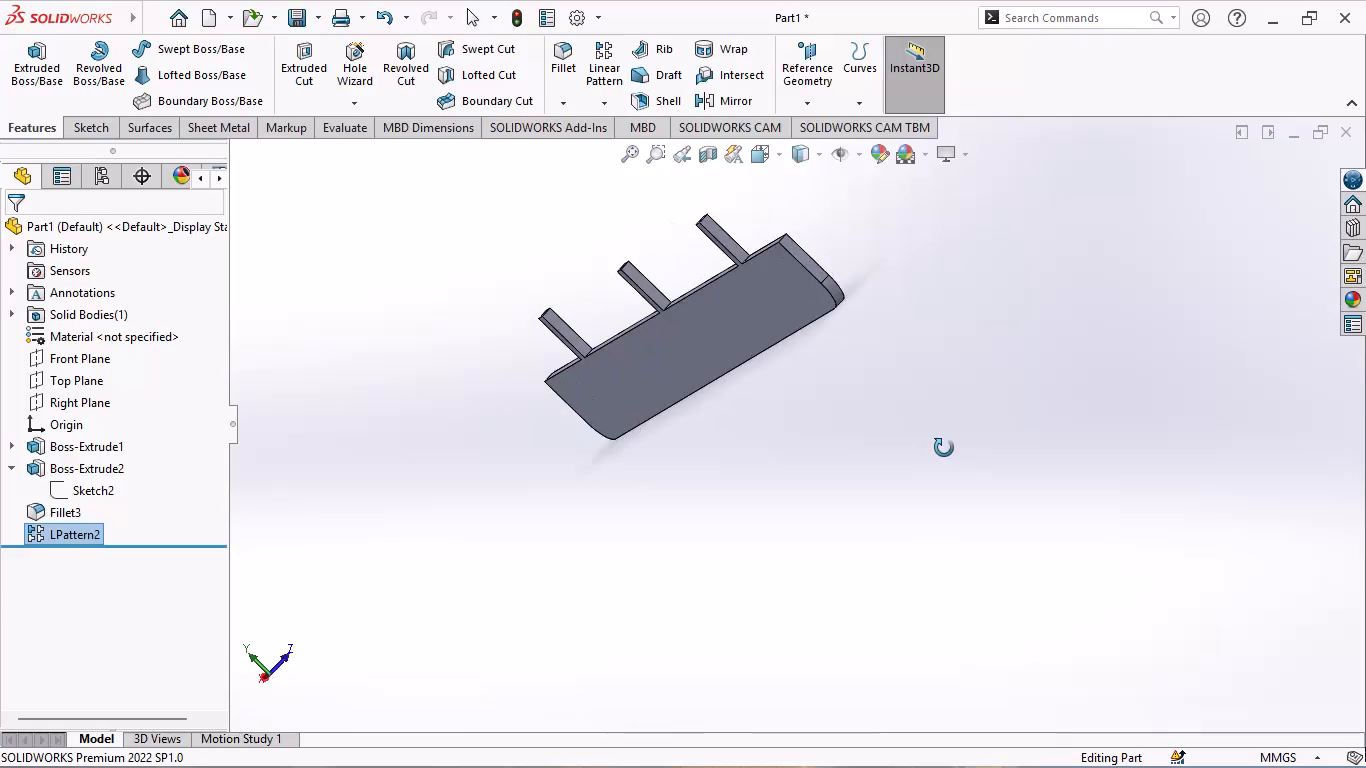
middle_click_drag(944, 448, 956, 441)
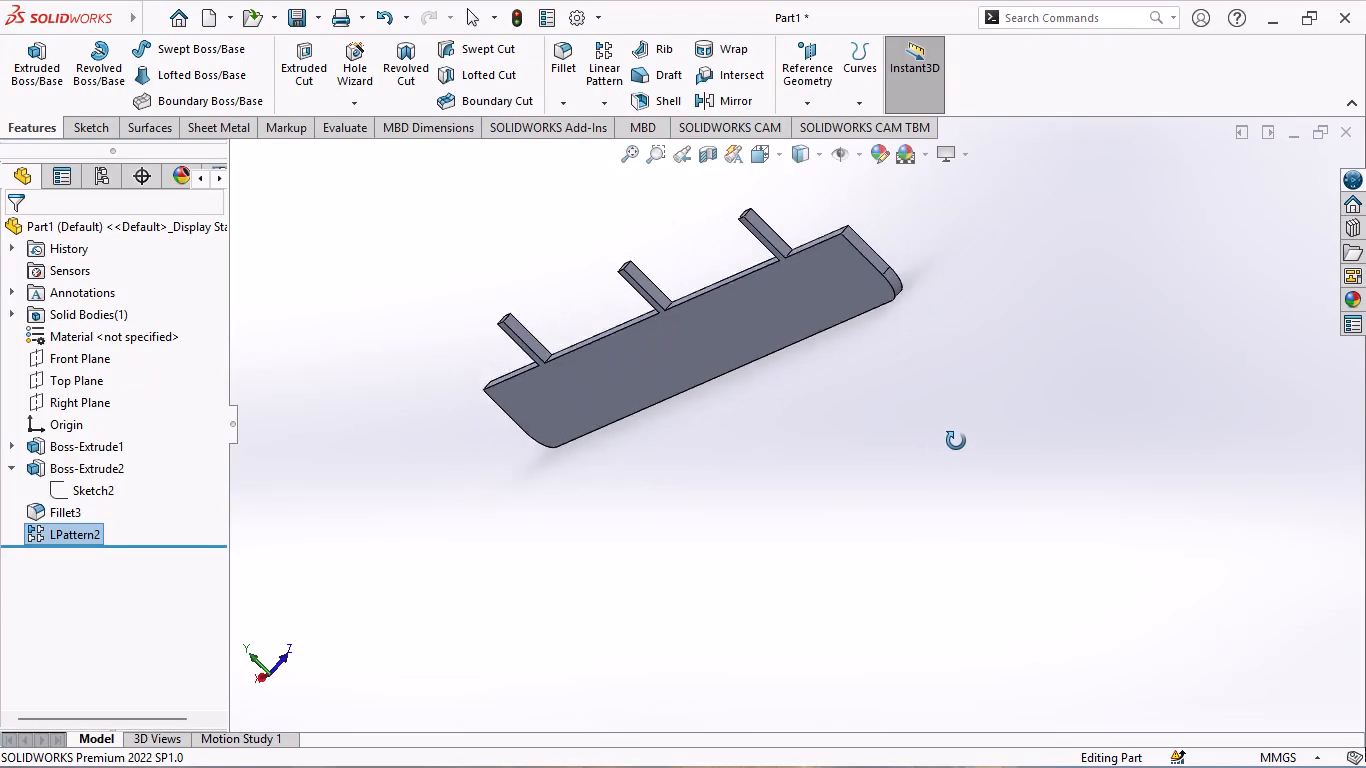
middle_click_drag(956, 441, 875, 413)
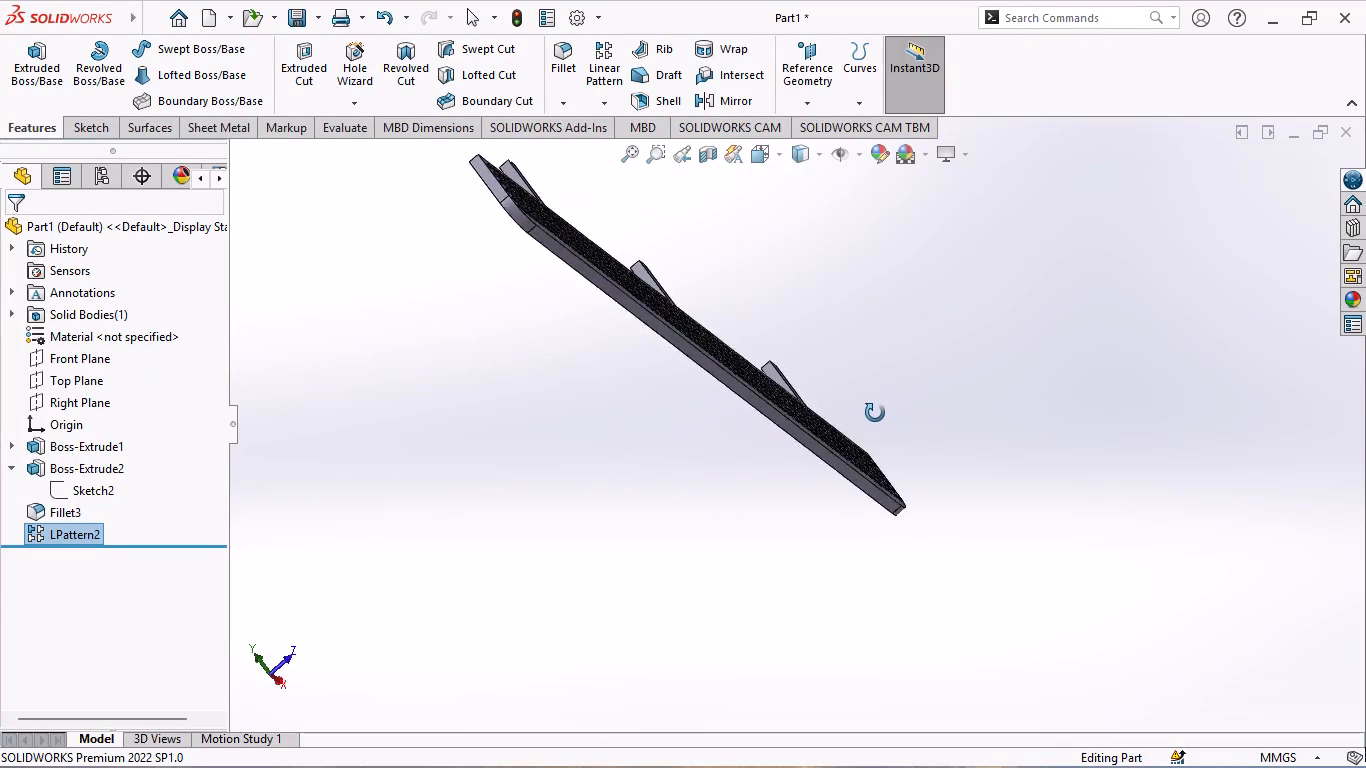
middle_click_drag(875, 413, 851, 468)
scroll(576, 480, "up", 1)
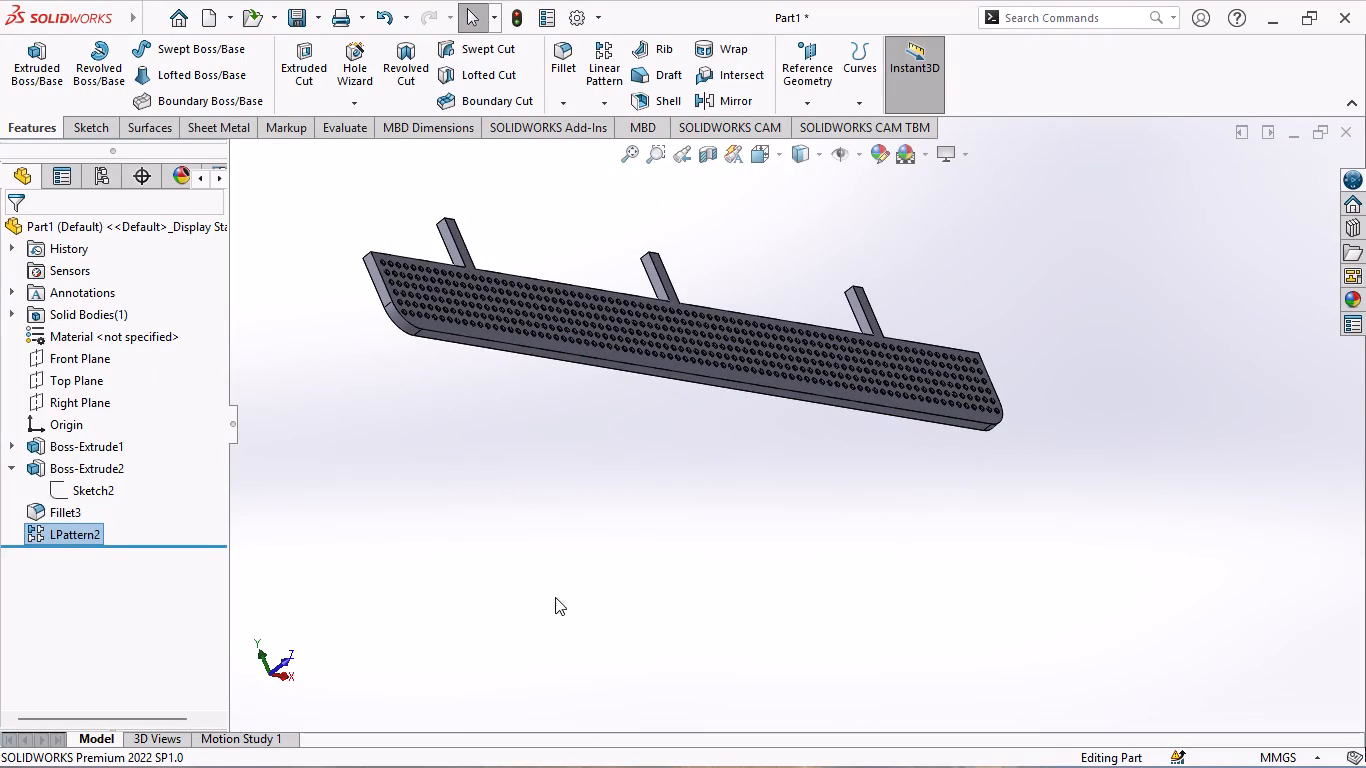
Inspect the plate's plain back face, long edges and top-edge tabs from an angle and up close.
scroll(569, 577, "up", 1)
middle_click_drag(570, 568, 607, 446)
scroll(603, 453, "down", 3)
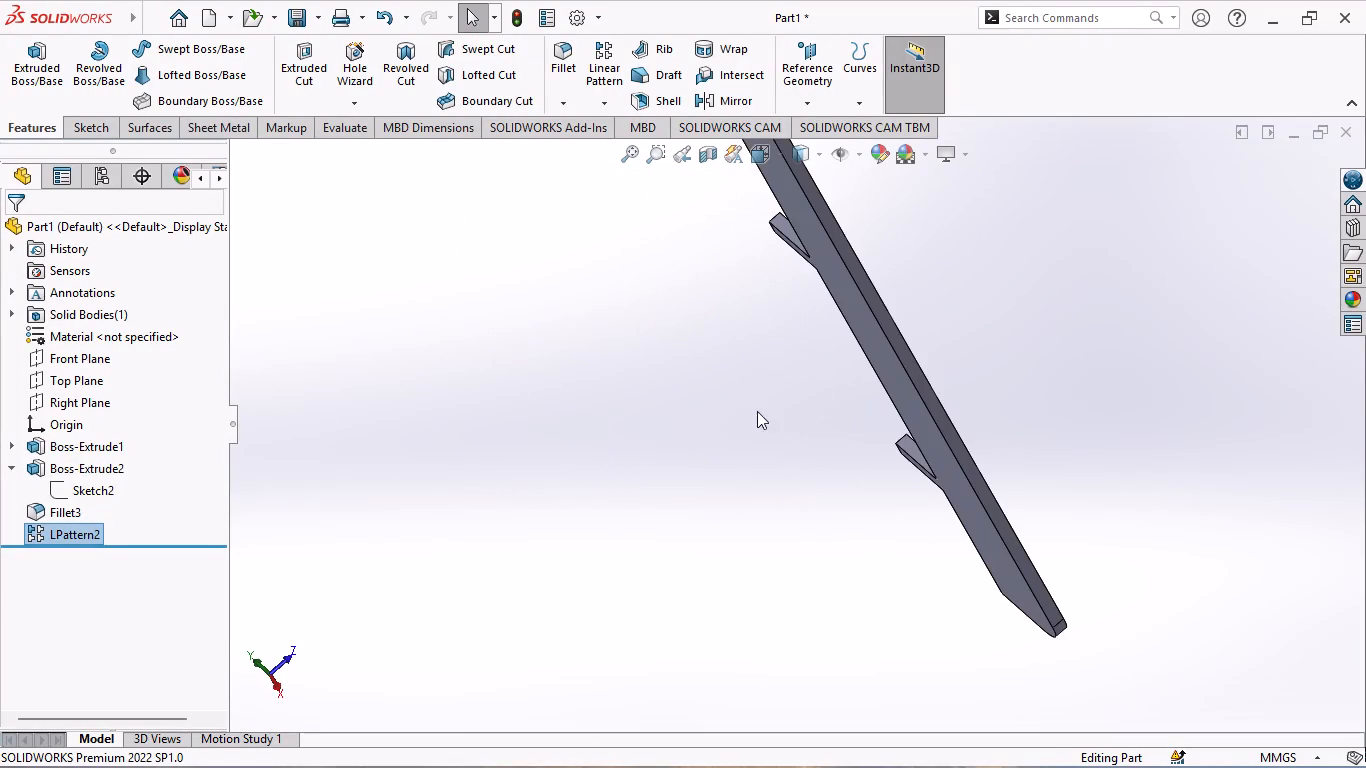
scroll(769, 393, "up", 1)
scroll(904, 333, "down", 6)
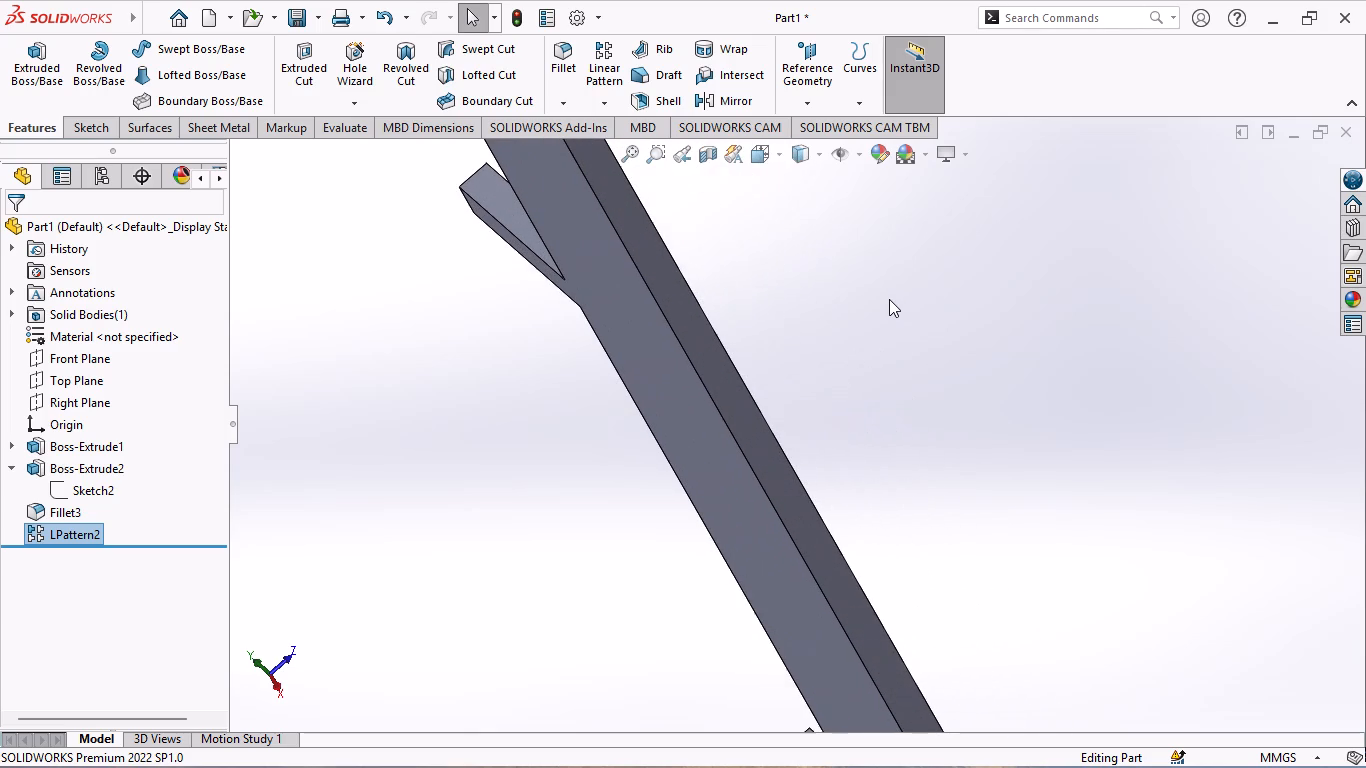
scroll(833, 302, "up", 4)
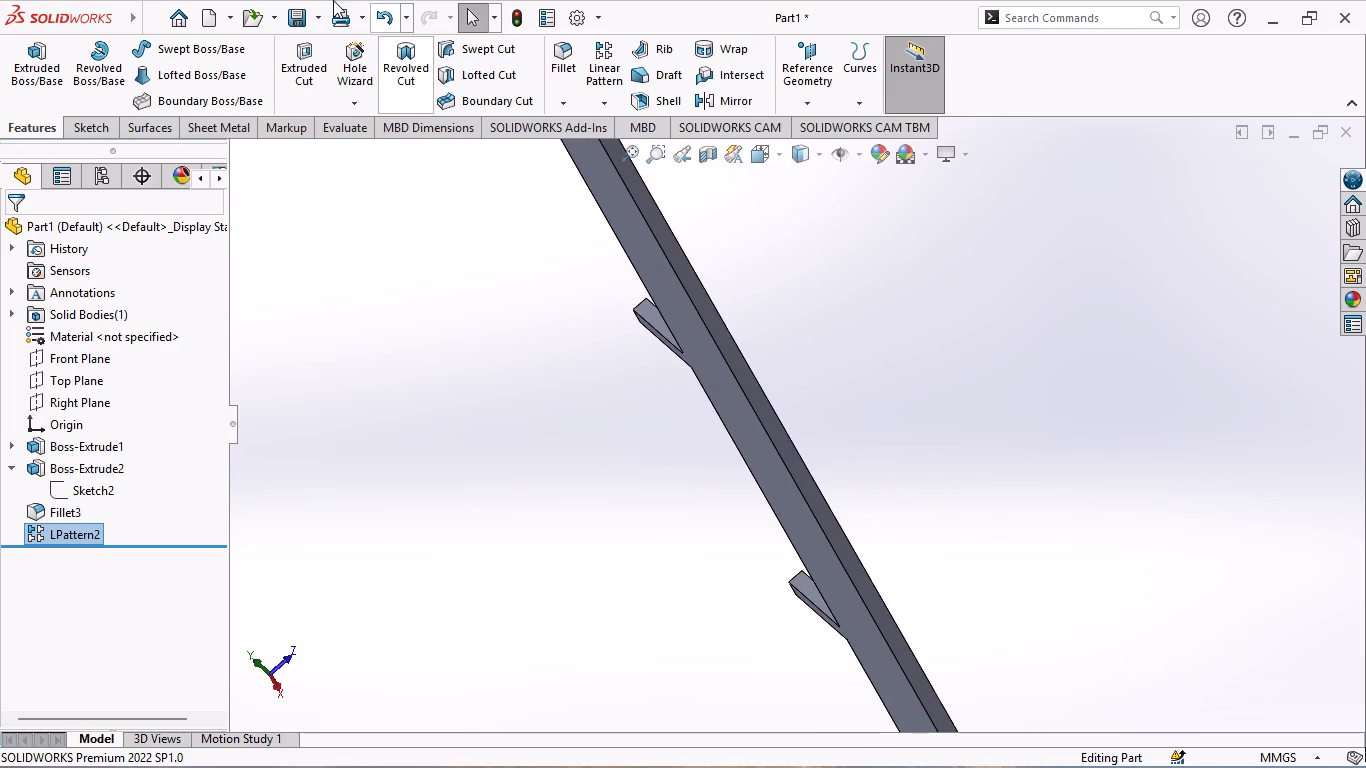
Fillet the long bottom edge of the plate's back face with a 2 mm symmetric radius, using tangent propagation.
left_click(570, 59)
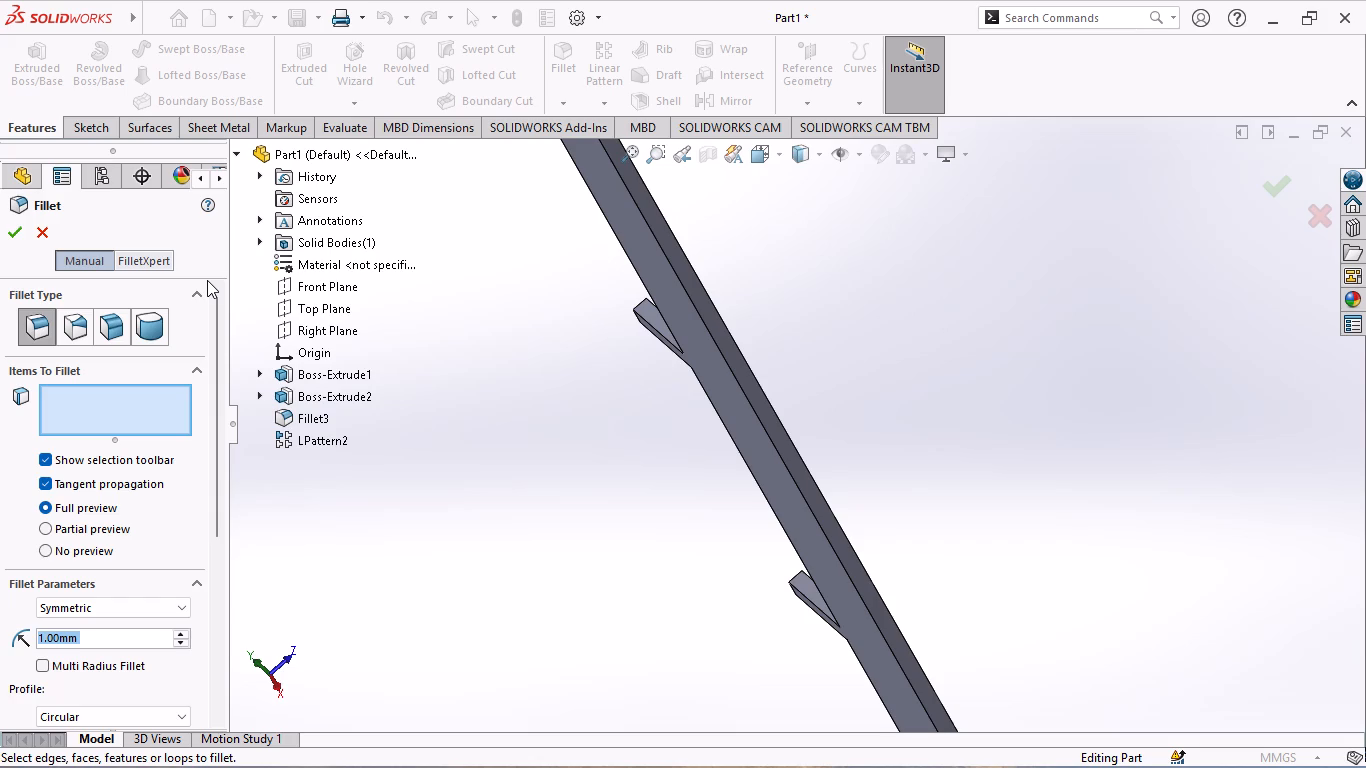
scroll(301, 271, "up", 5)
scroll(814, 415, "up", 6)
middle_click_drag(832, 402, 781, 469)
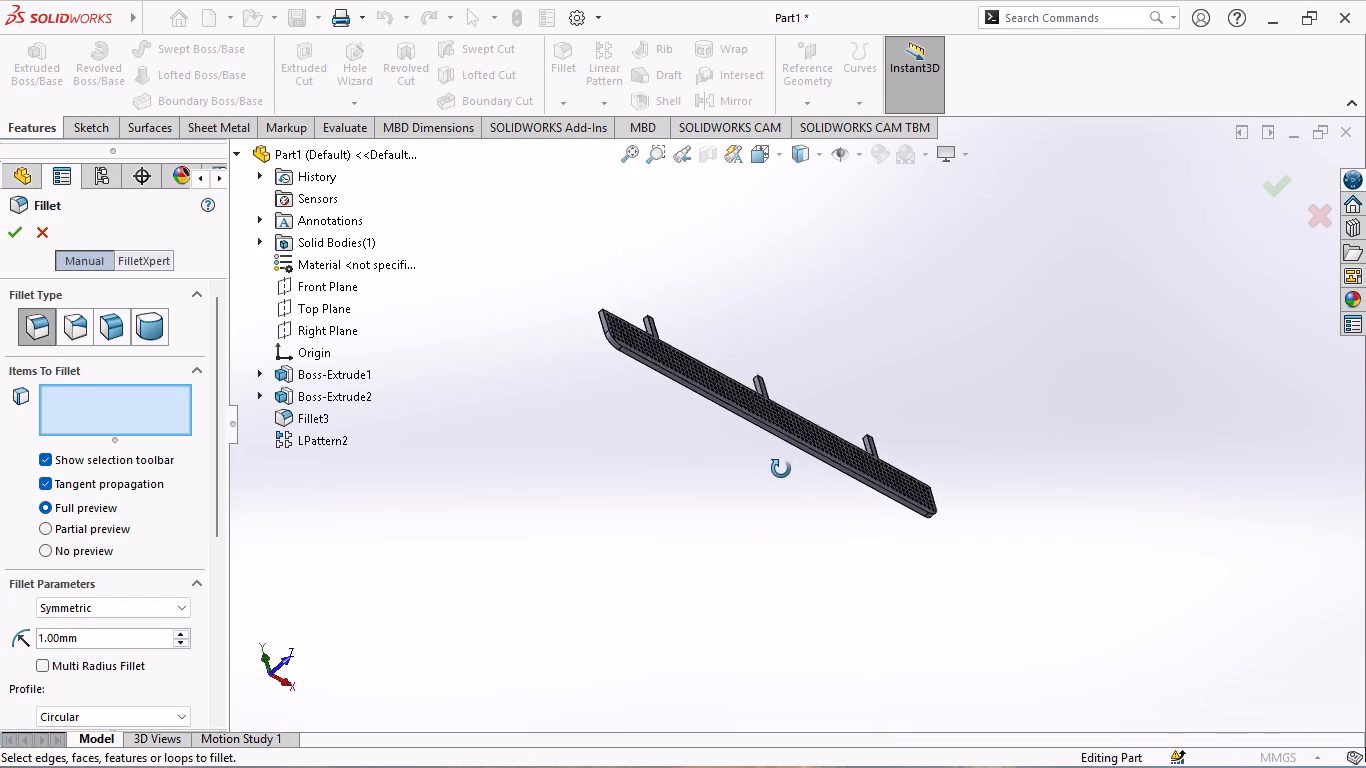
middle_click_drag(781, 469, 779, 473)
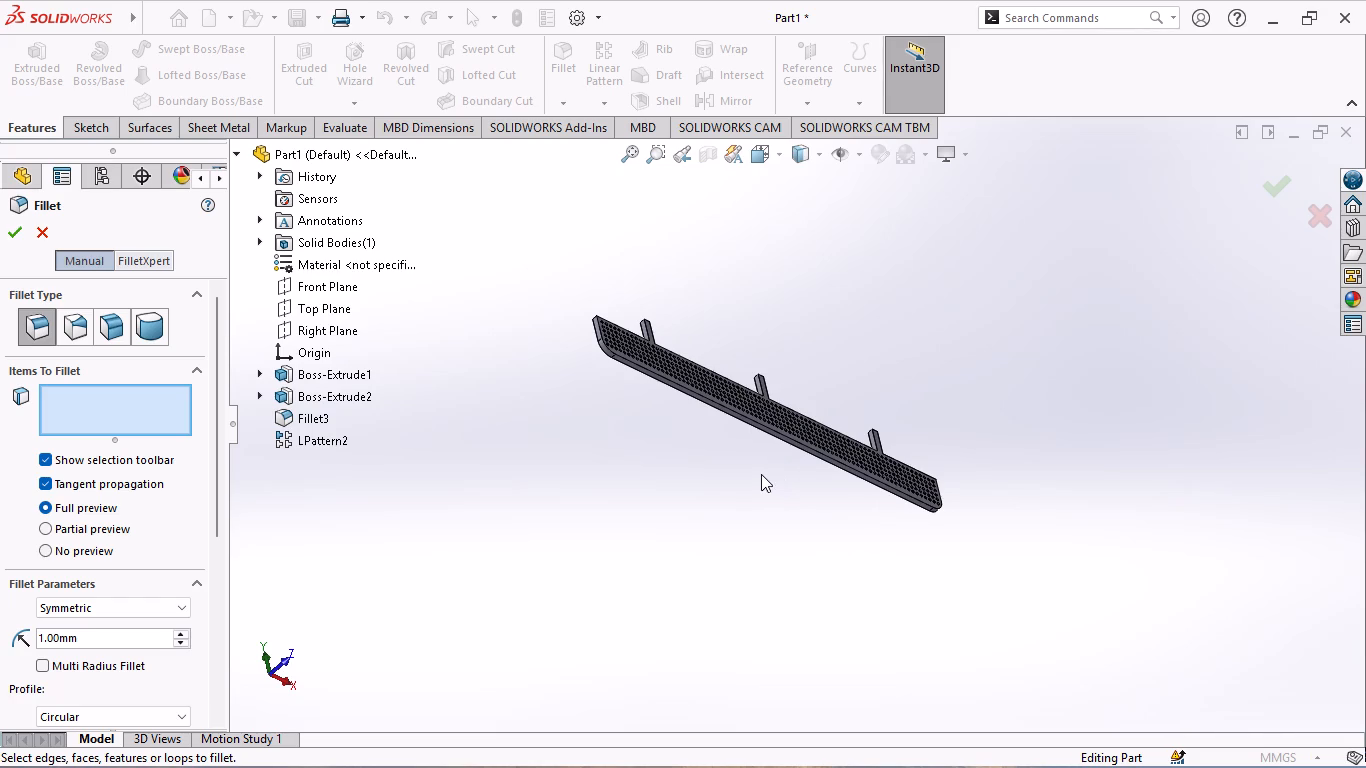
scroll(755, 471, "down", 3)
scroll(502, 380, "down", 1)
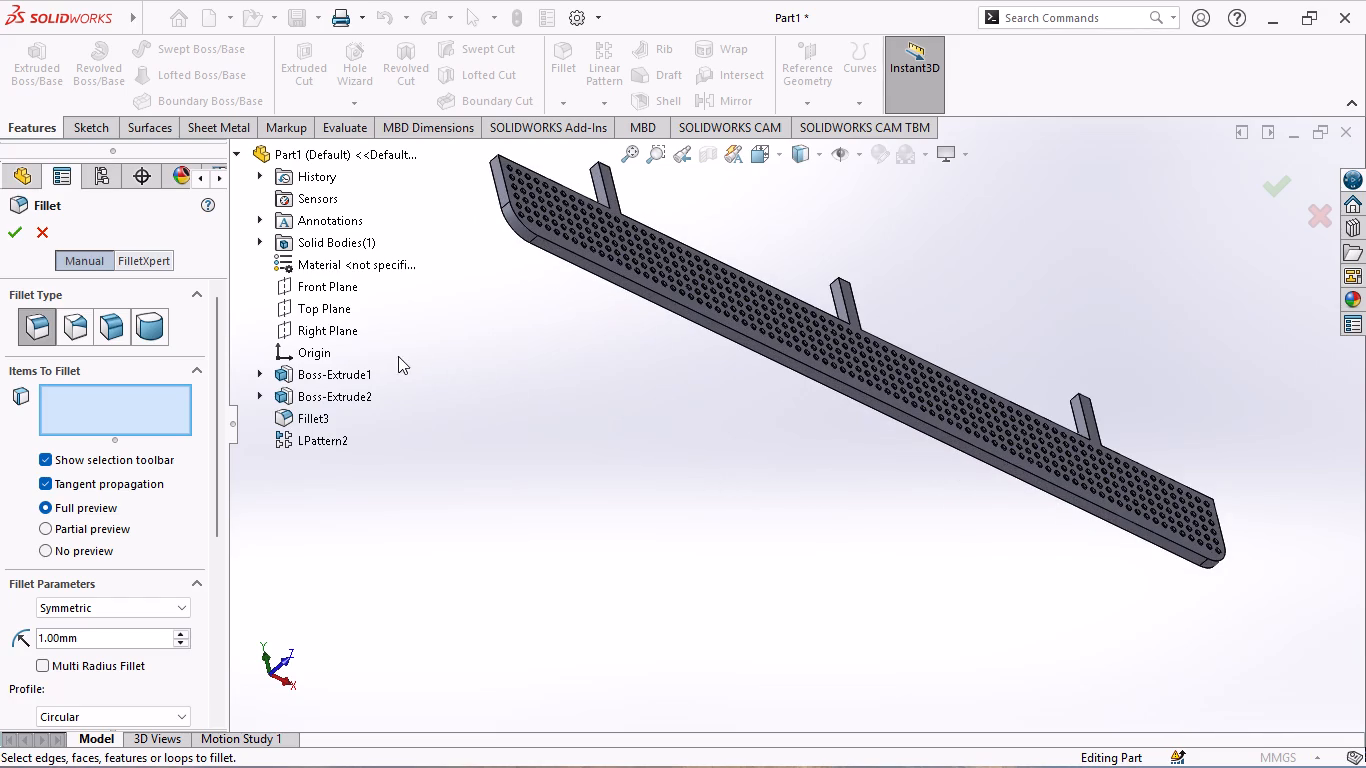
scroll(385, 359, "down", 2)
scroll(504, 298, "down", 2)
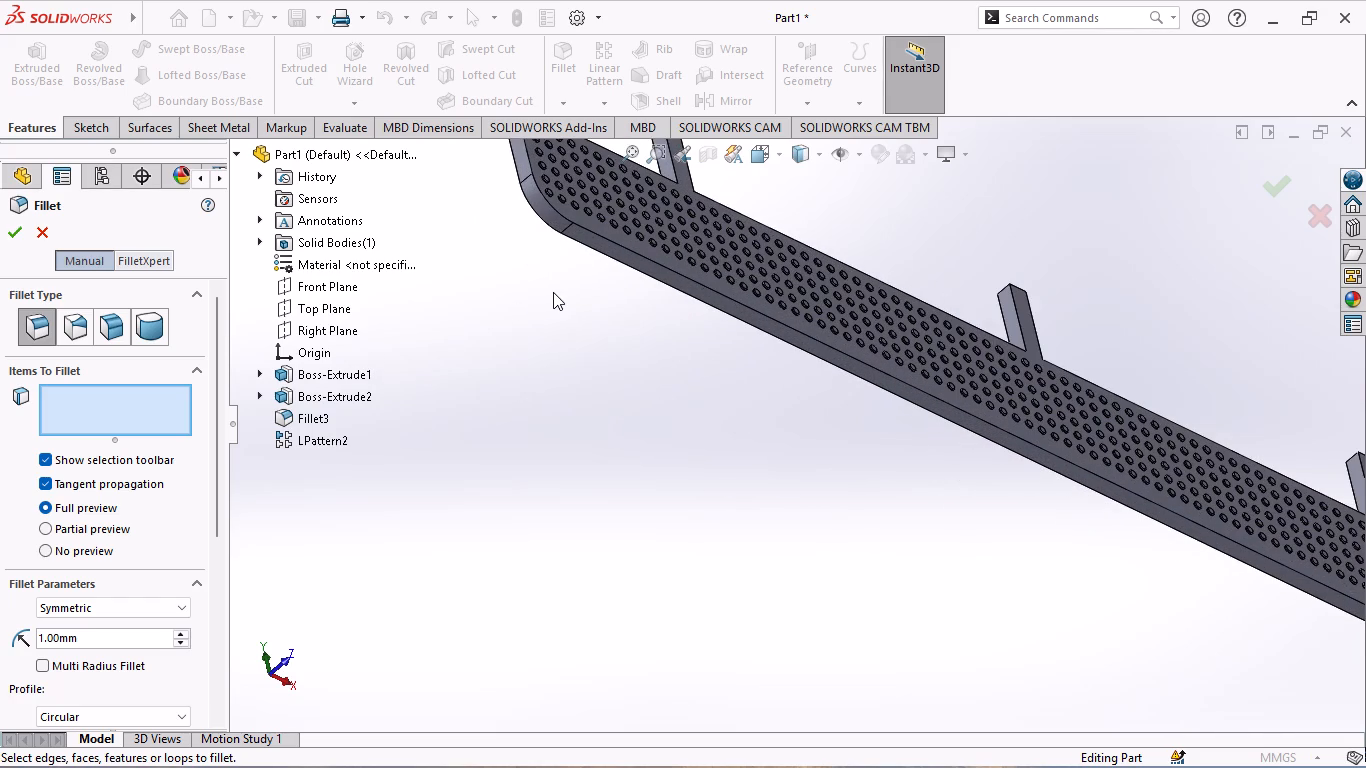
left_click(689, 297)
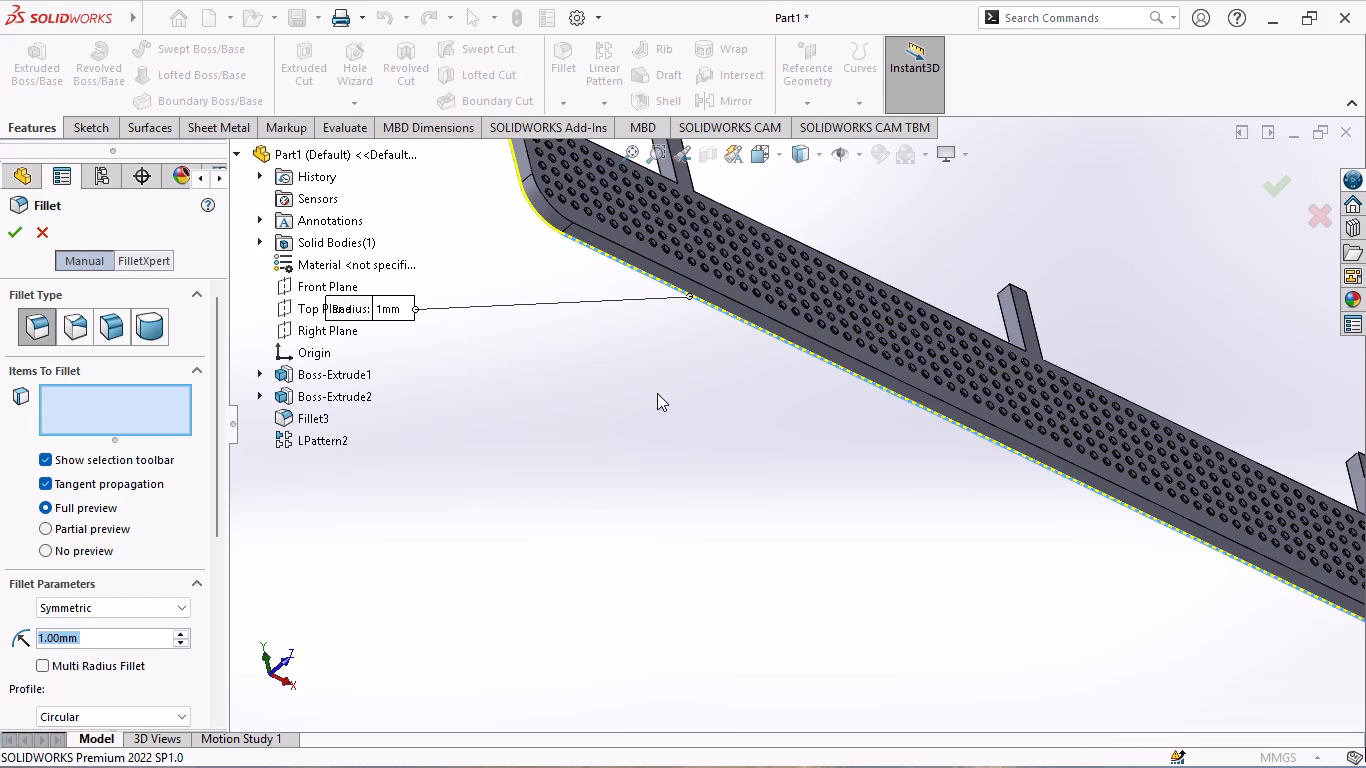
middle_click_drag(643, 445, 748, 441)
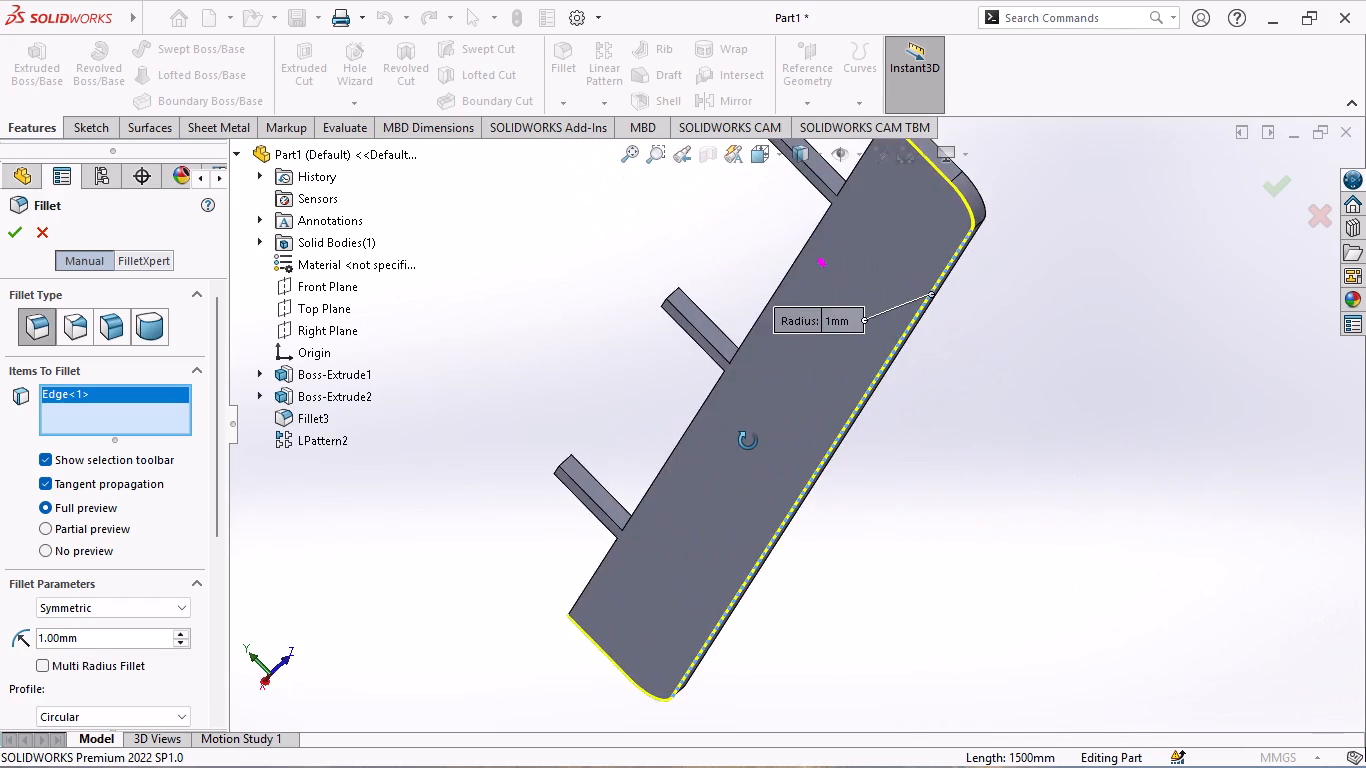
middle_click_drag(748, 441, 803, 449)
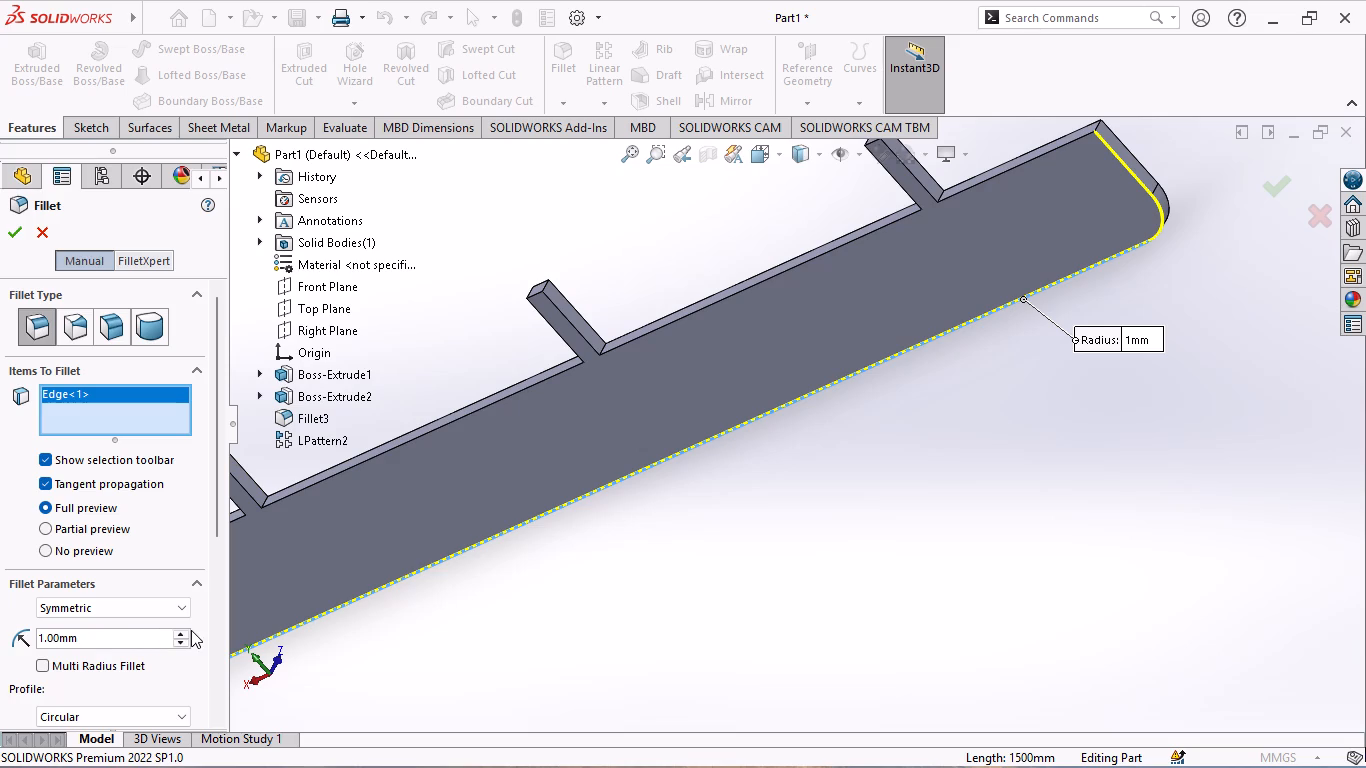
left_click(178, 634)
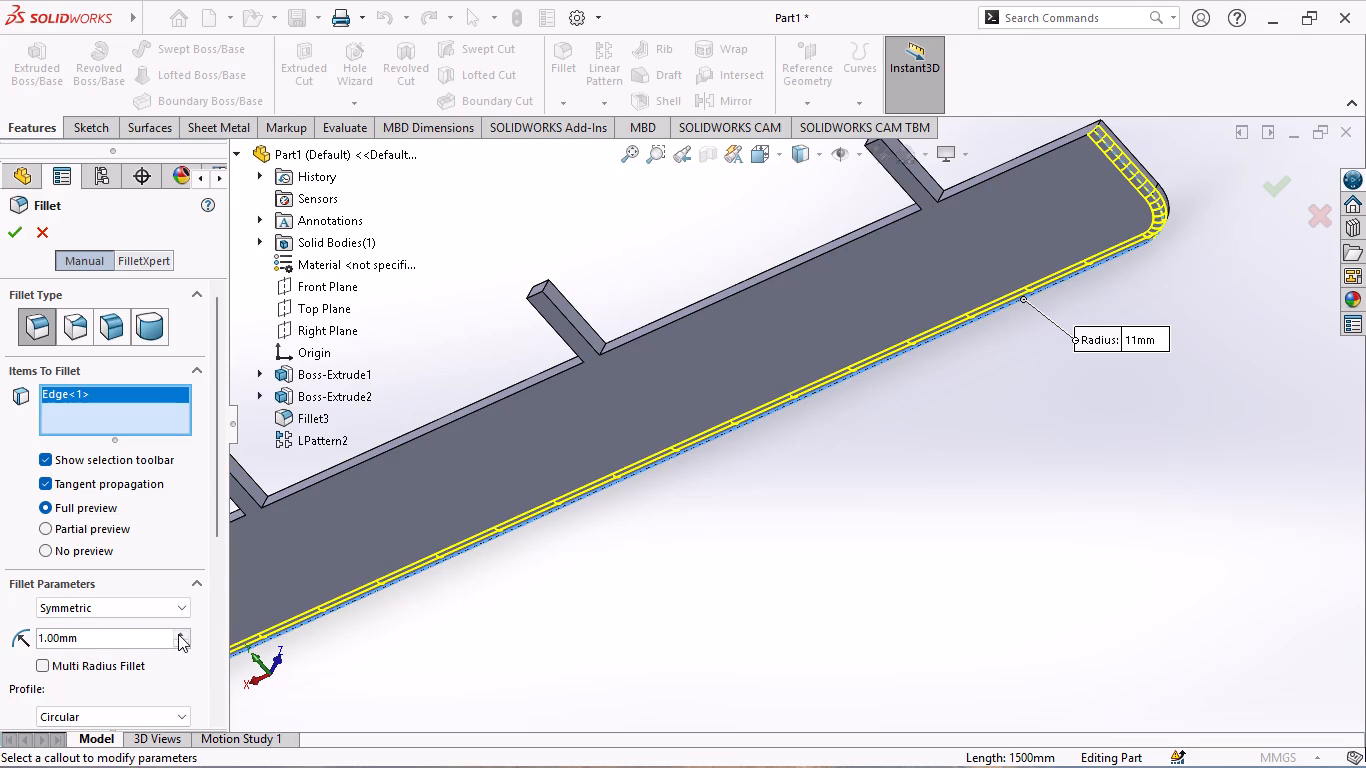
left_click(188, 640)
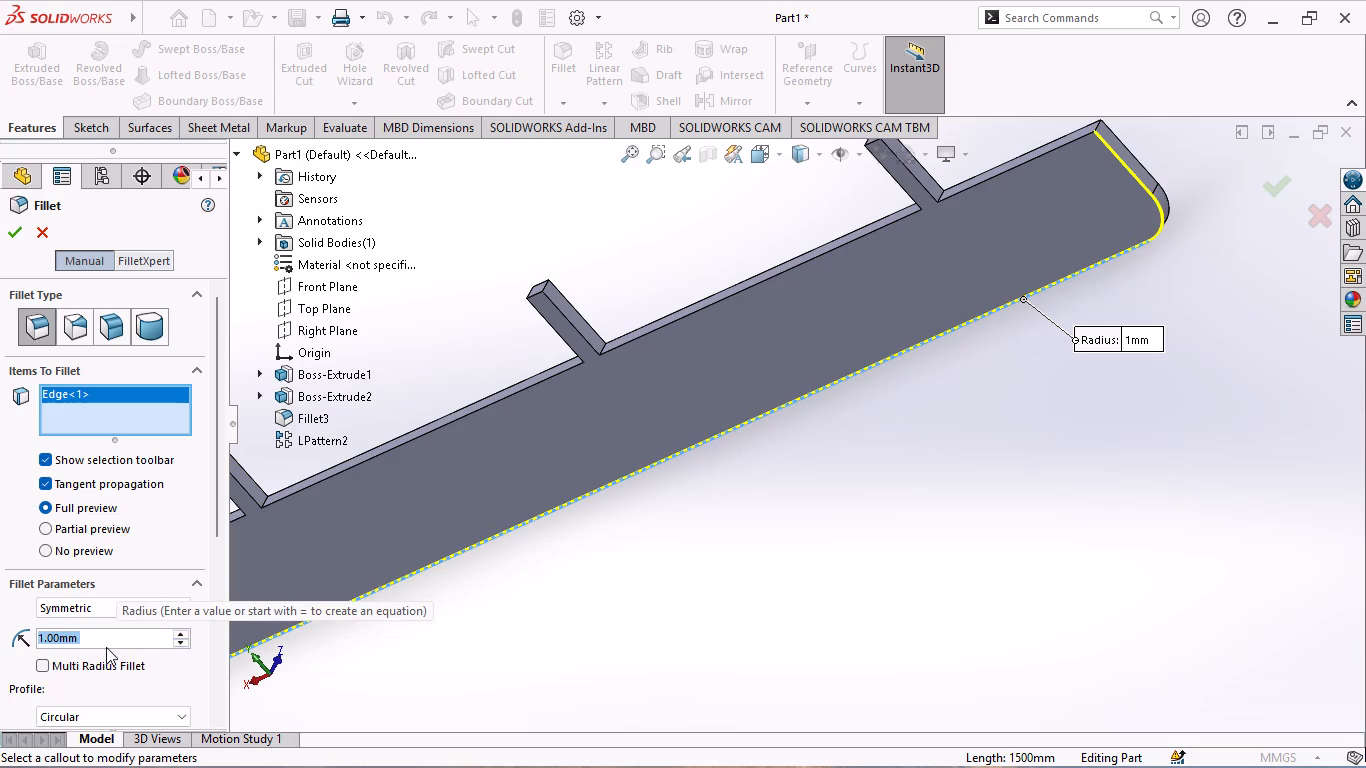
key("2")
key("Return")
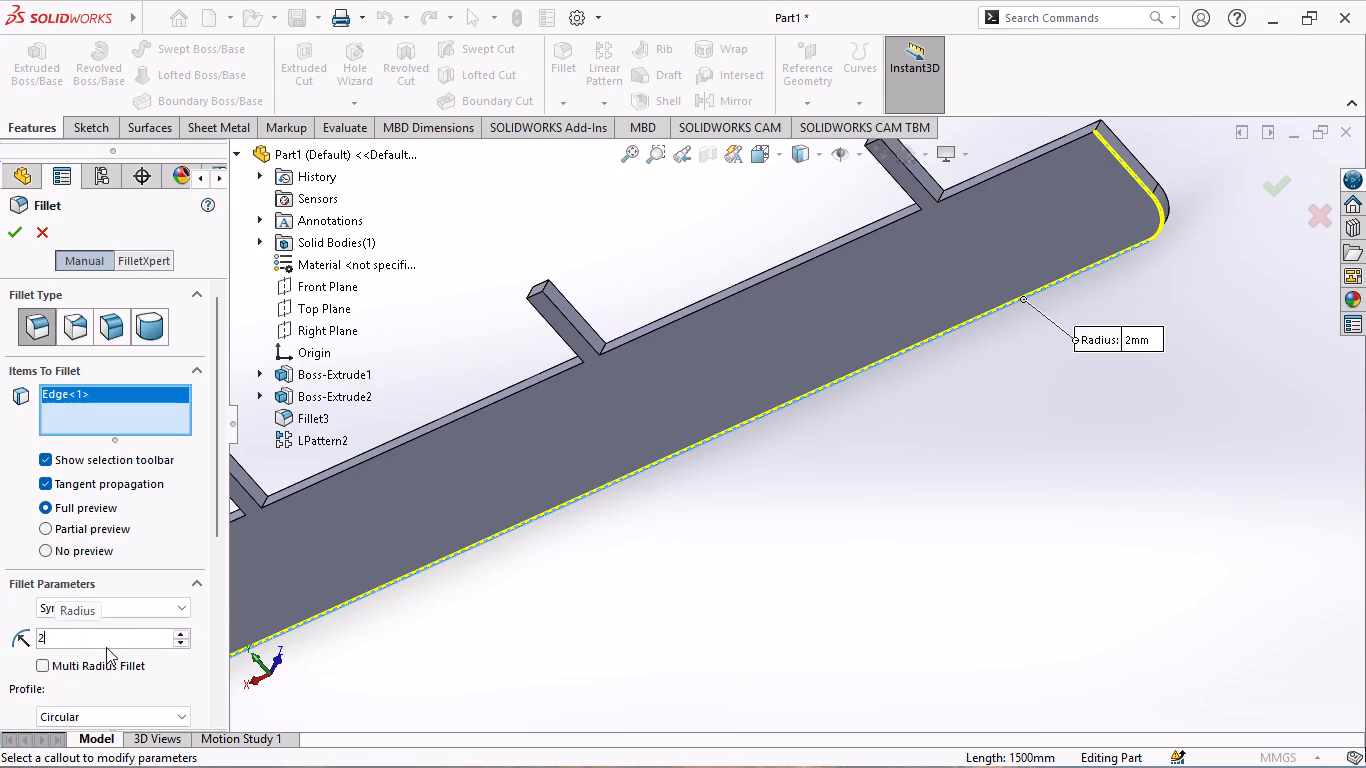
left_click(9, 237)
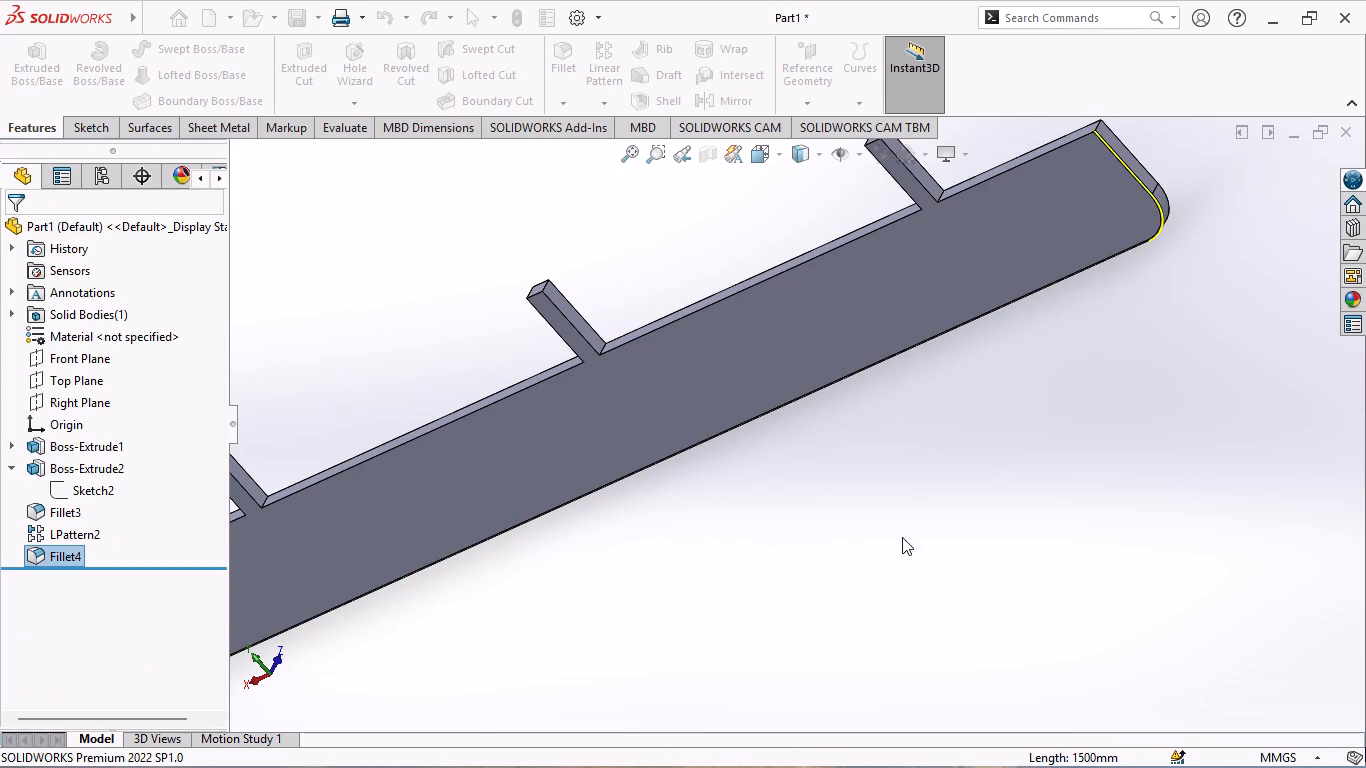
left_click(912, 537)
Examine the filleted back edge and the whole part from the back, front and end.
middle_click_drag(914, 514, 898, 543)
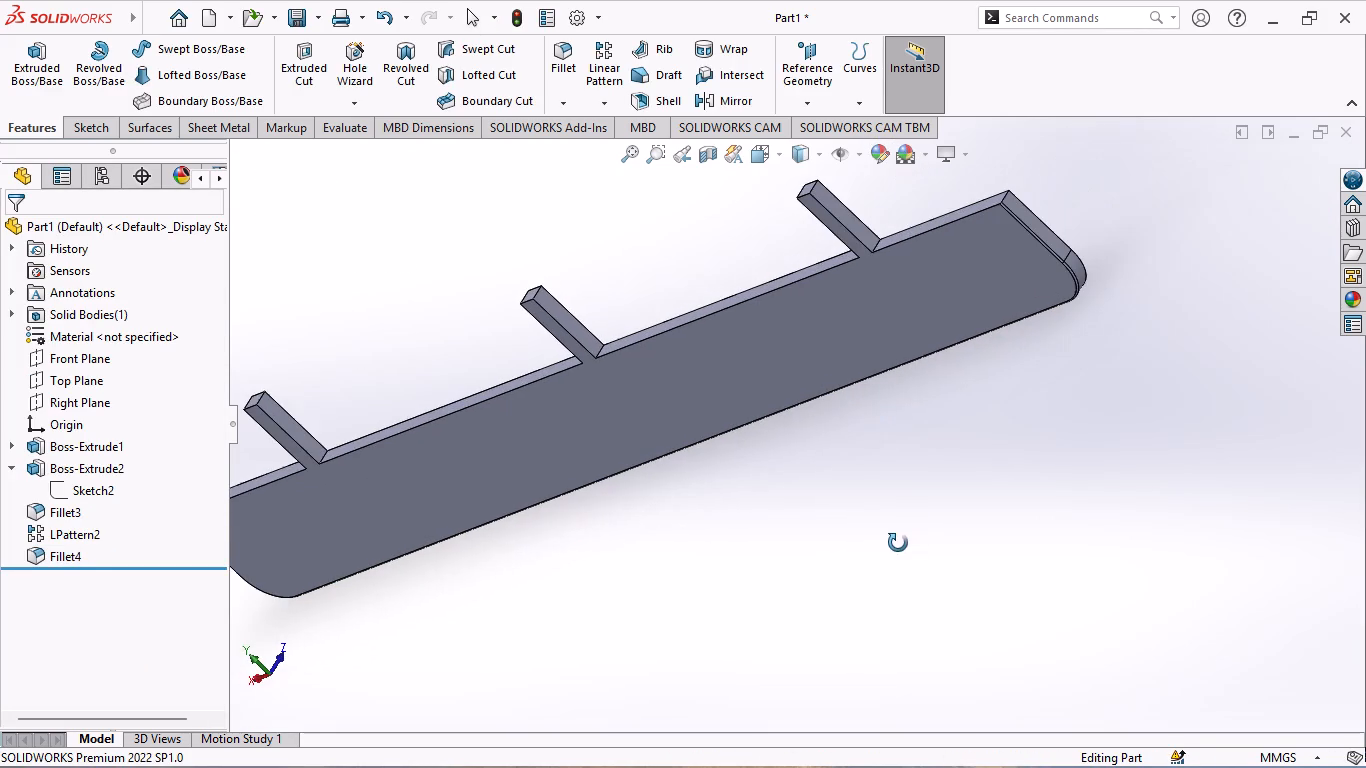
middle_click_drag(898, 543, 865, 551)
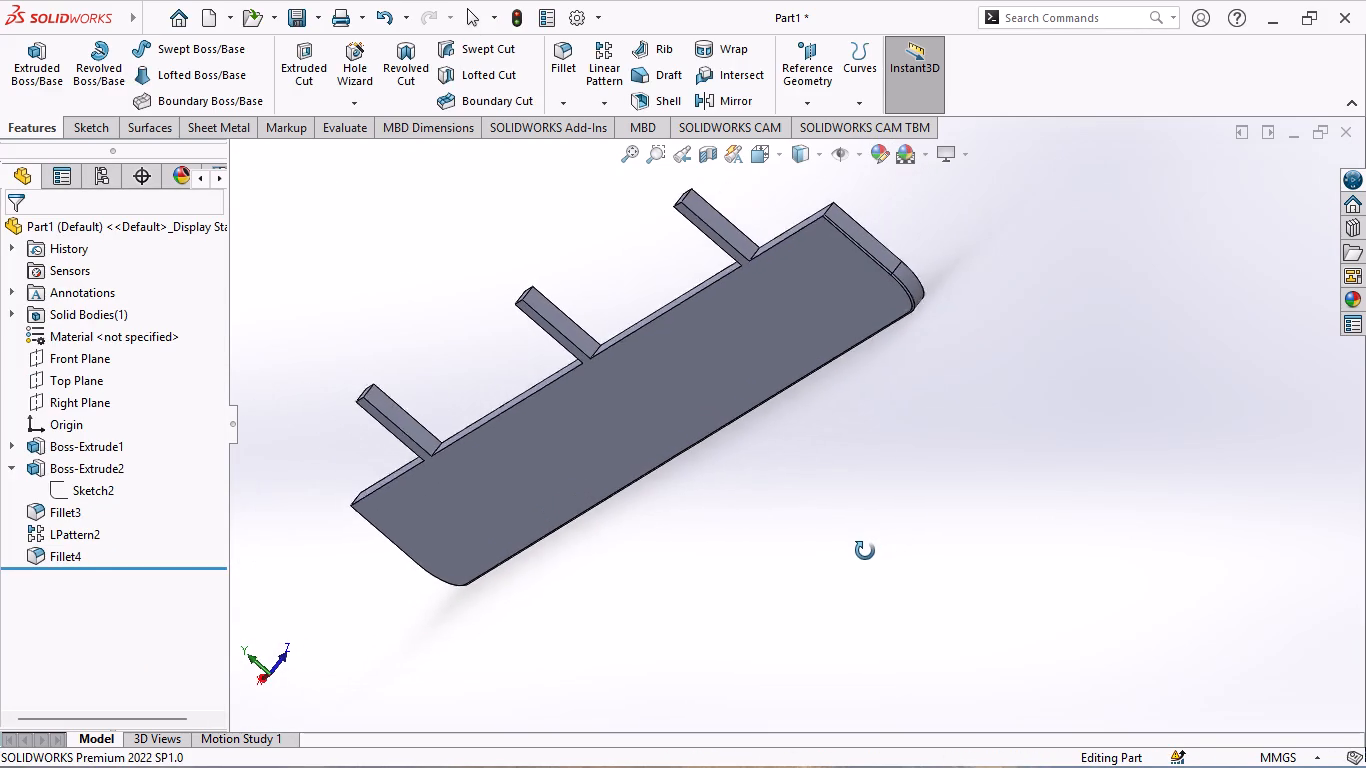
middle_click_drag(865, 551, 778, 569)
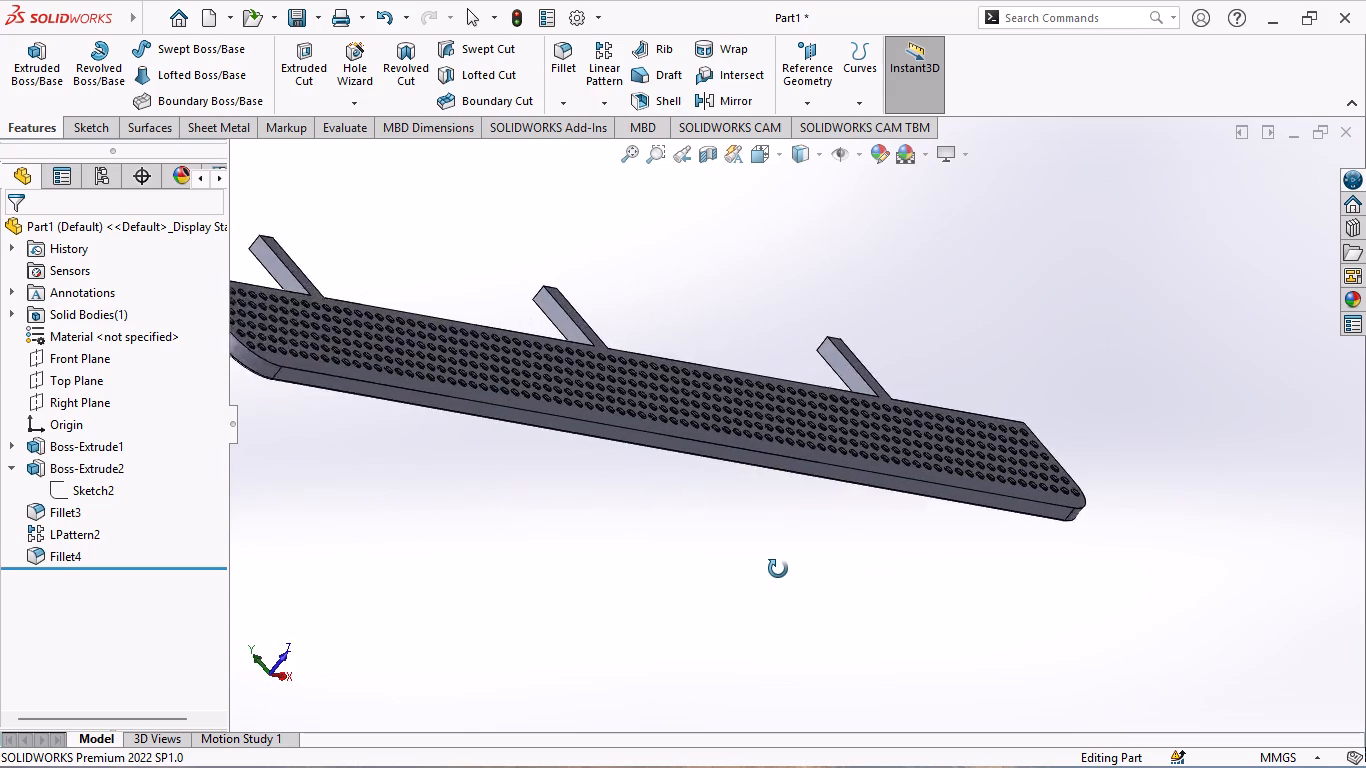
middle_click_drag(778, 569, 794, 568)
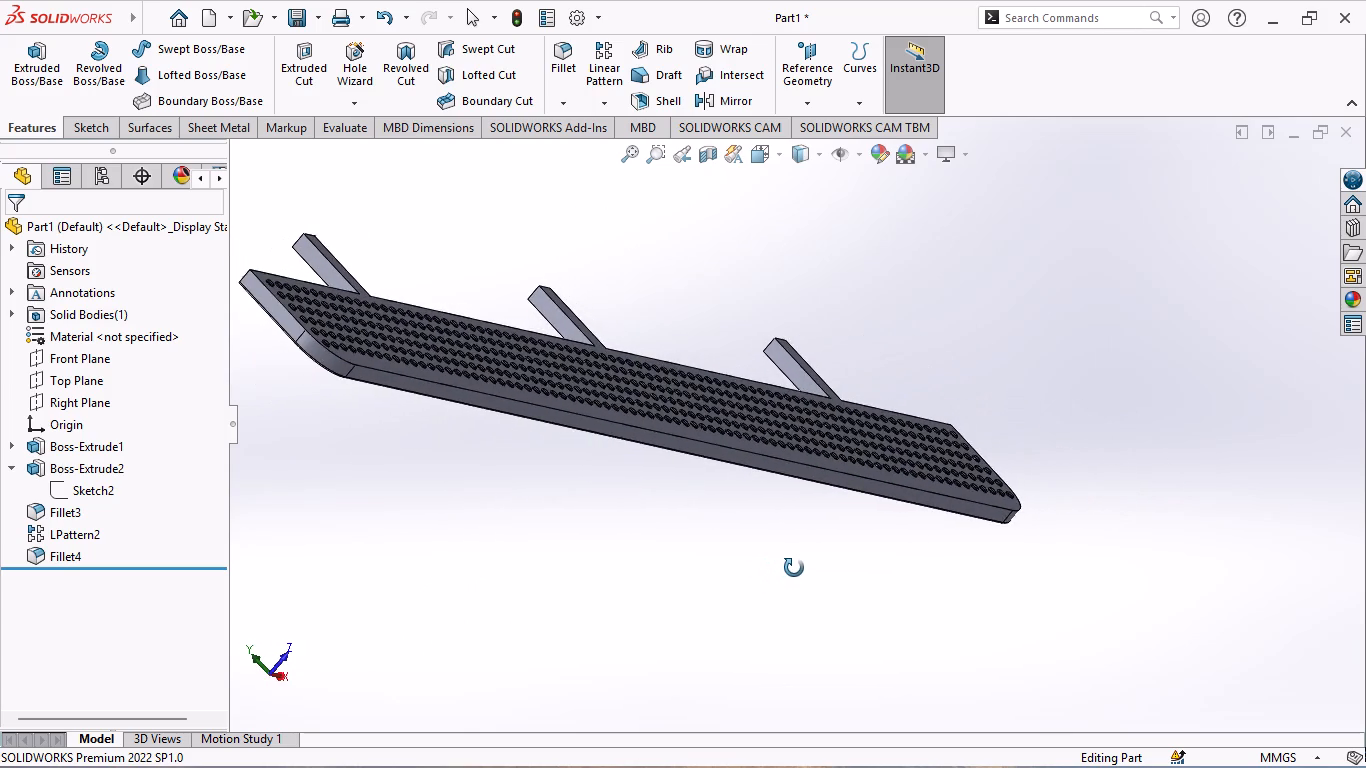
middle_click_drag(794, 568, 875, 632)
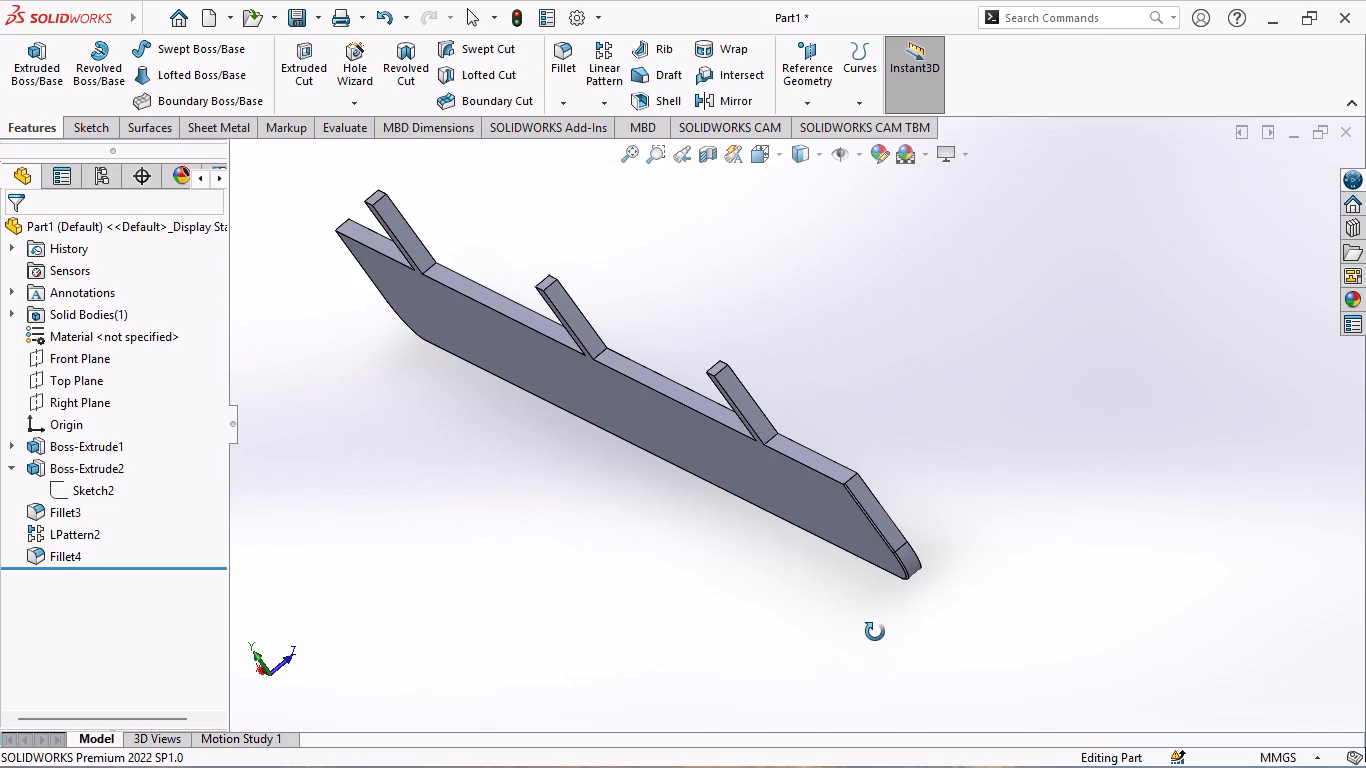
middle_click_drag(875, 632, 927, 586)
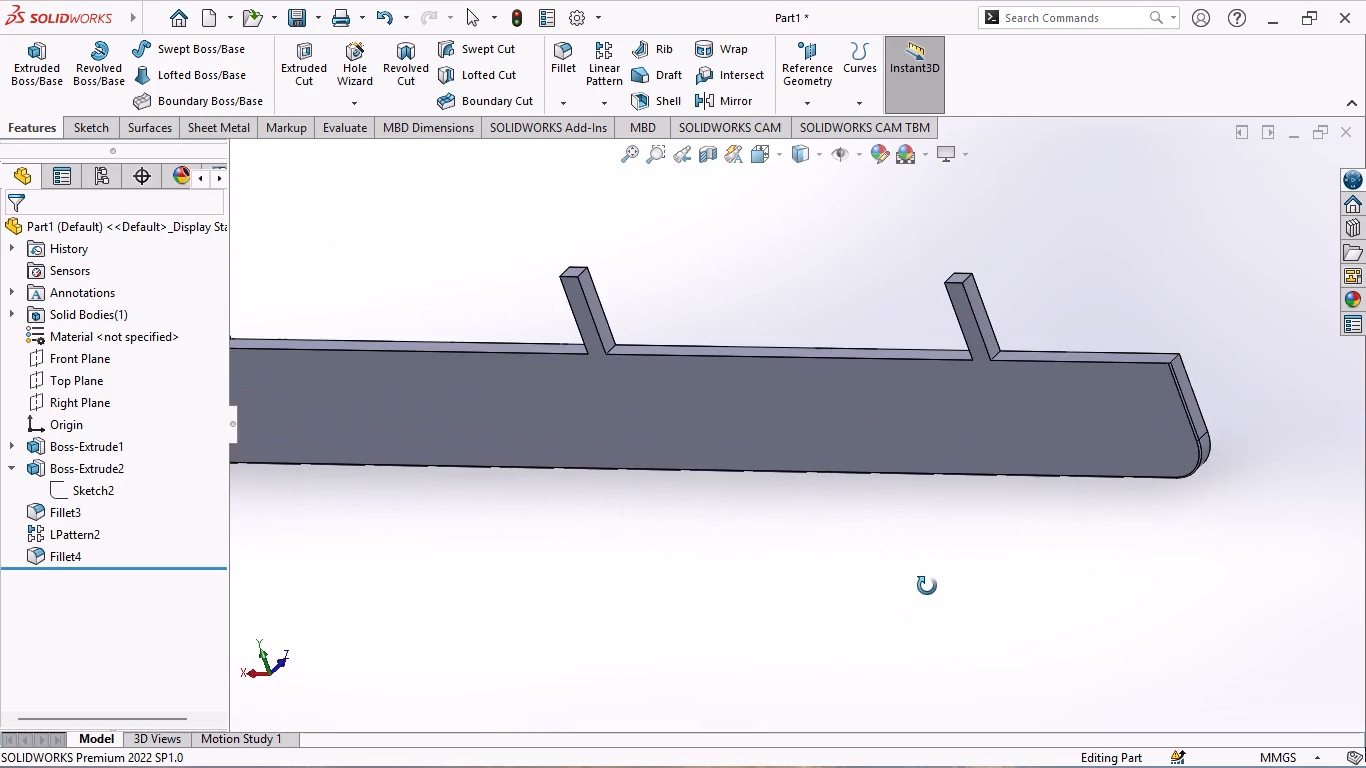
middle_click_drag(927, 586, 928, 582)
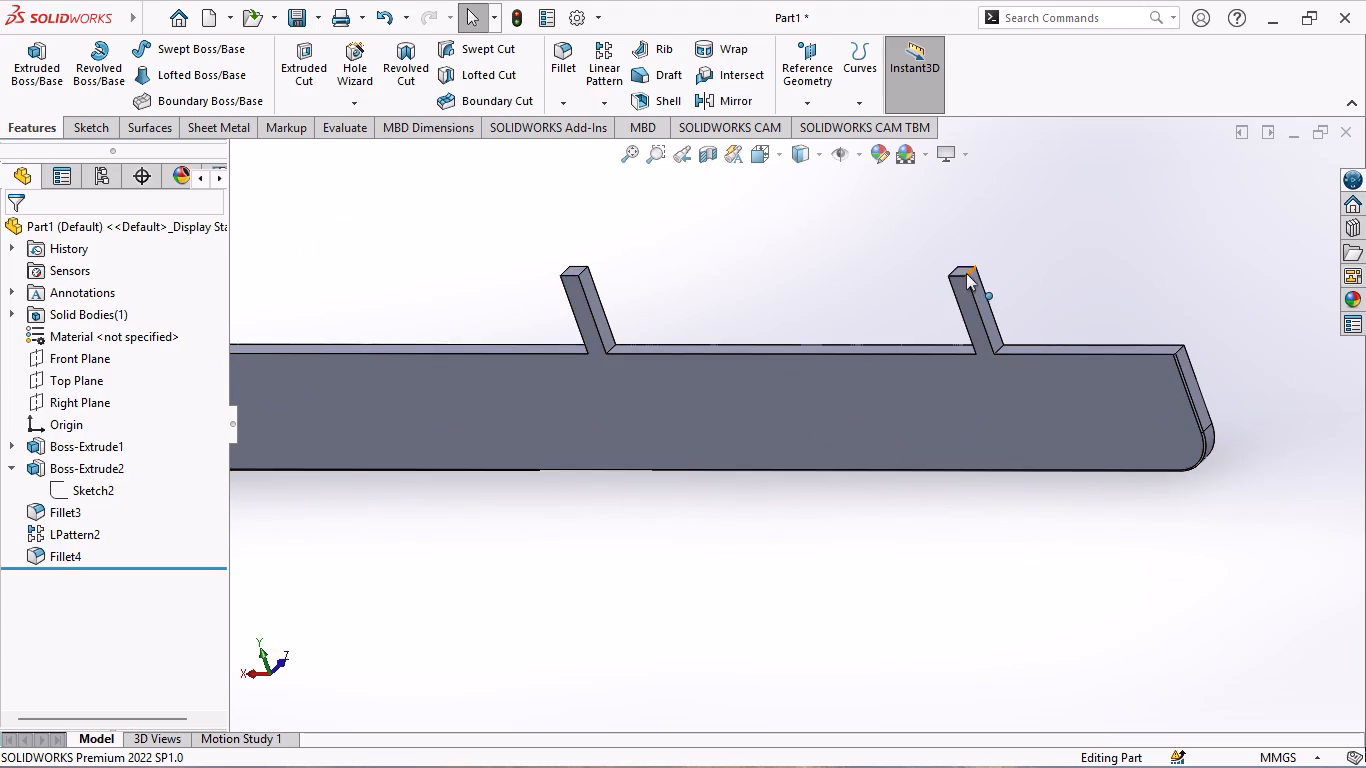
Orient the part to the front view and start a rectangle sketch on the front face, at the leftmost tab.
left_click(753, 156)
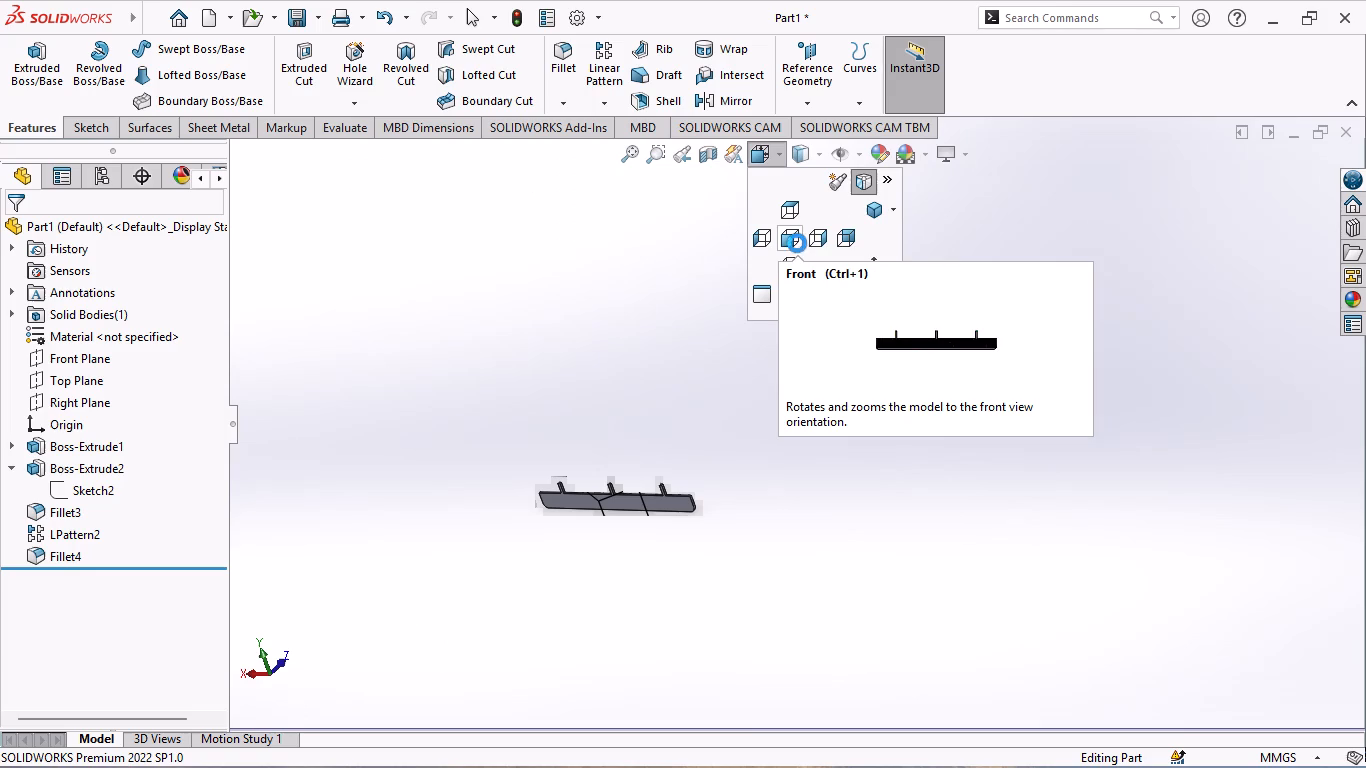
left_click(786, 236)
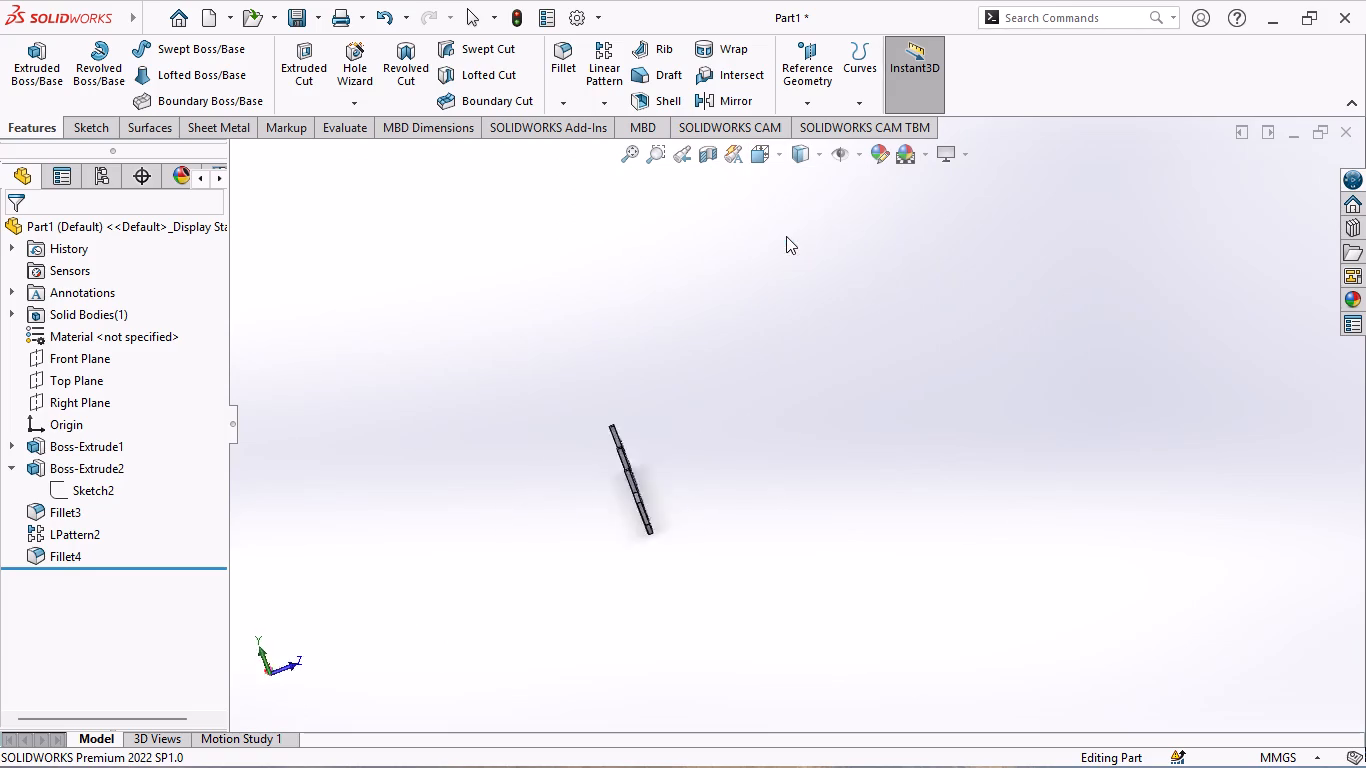
scroll(645, 265, "down", 3)
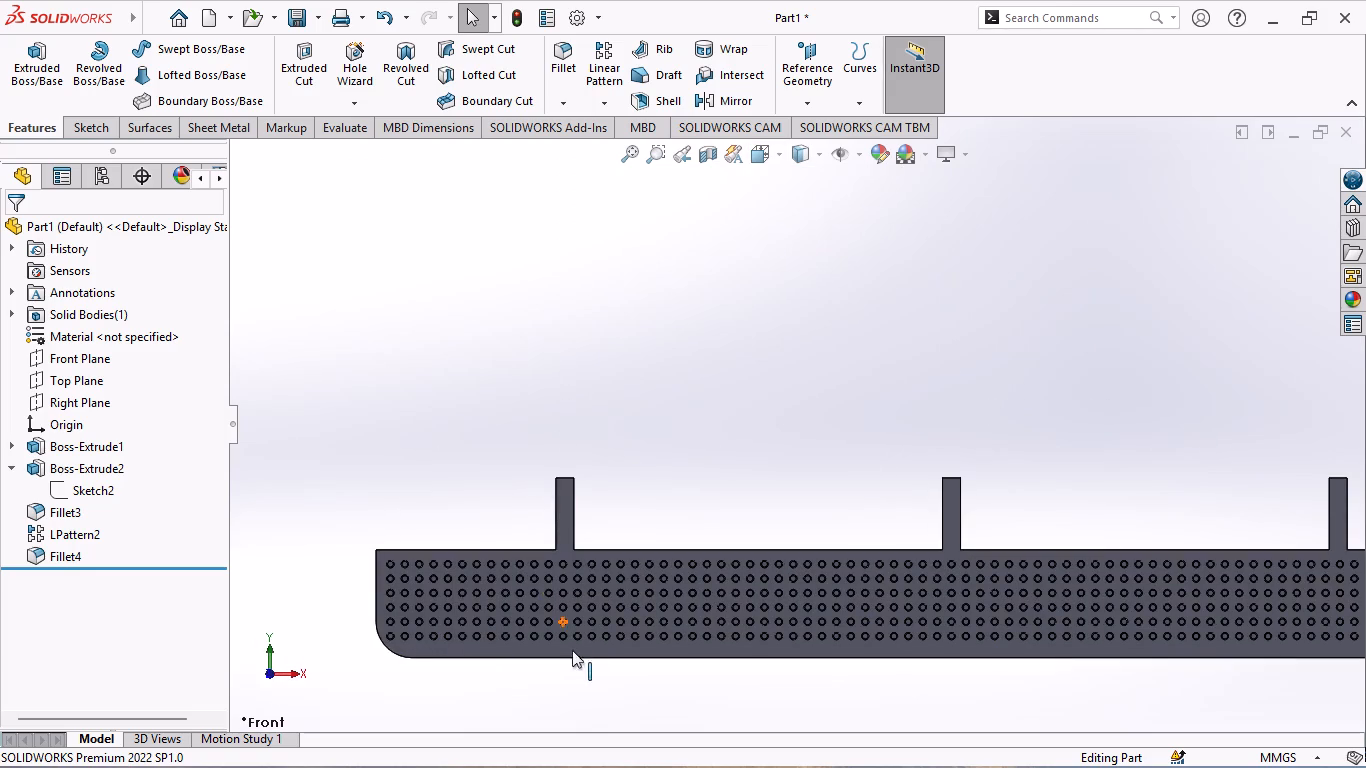
scroll(589, 679, "down", 3)
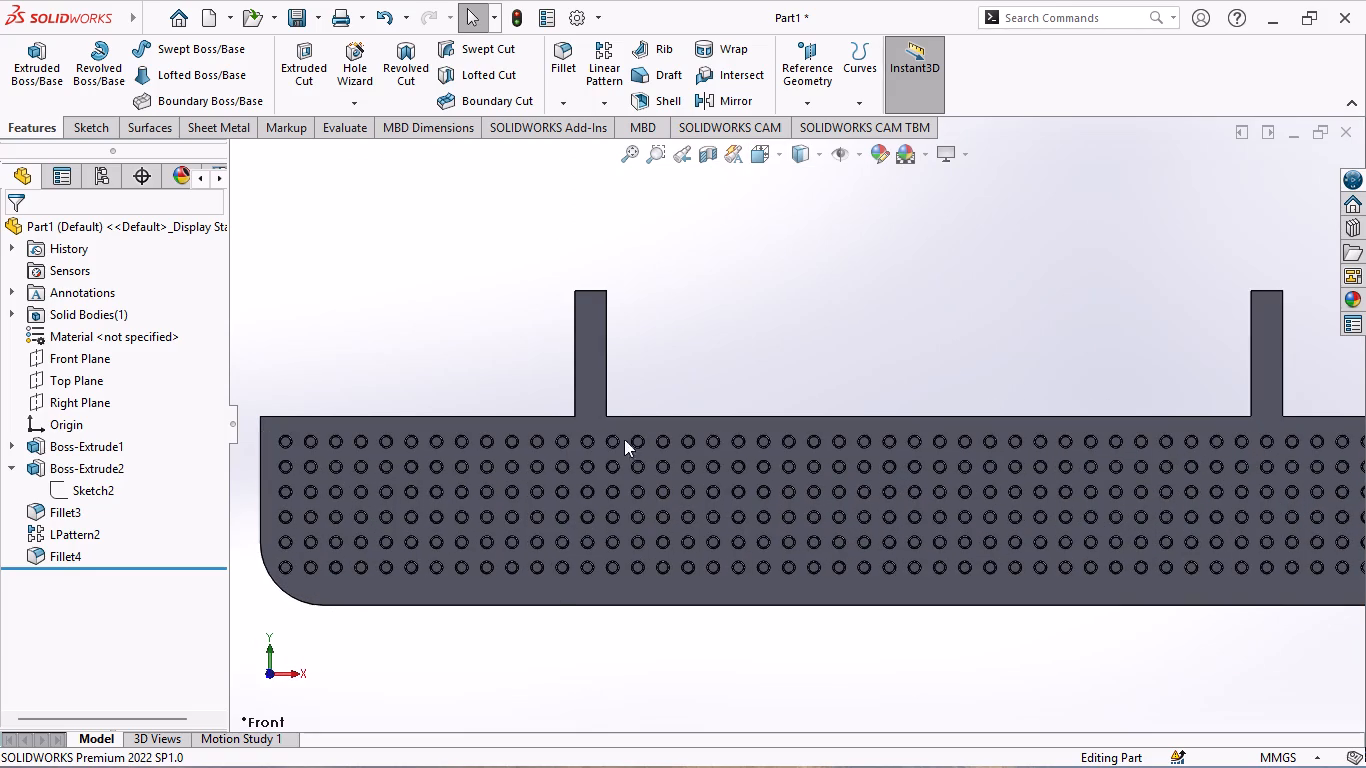
scroll(638, 282, "down", 1)
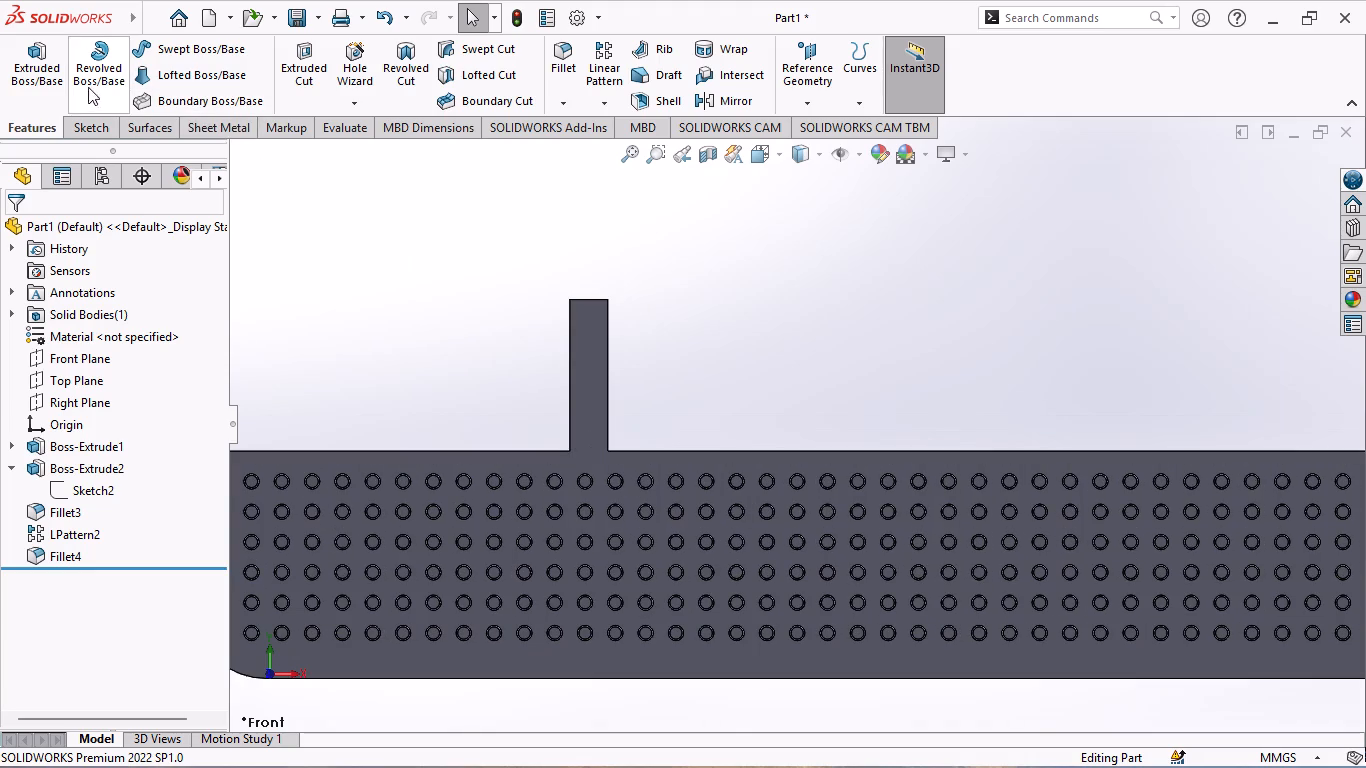
left_click(105, 119)
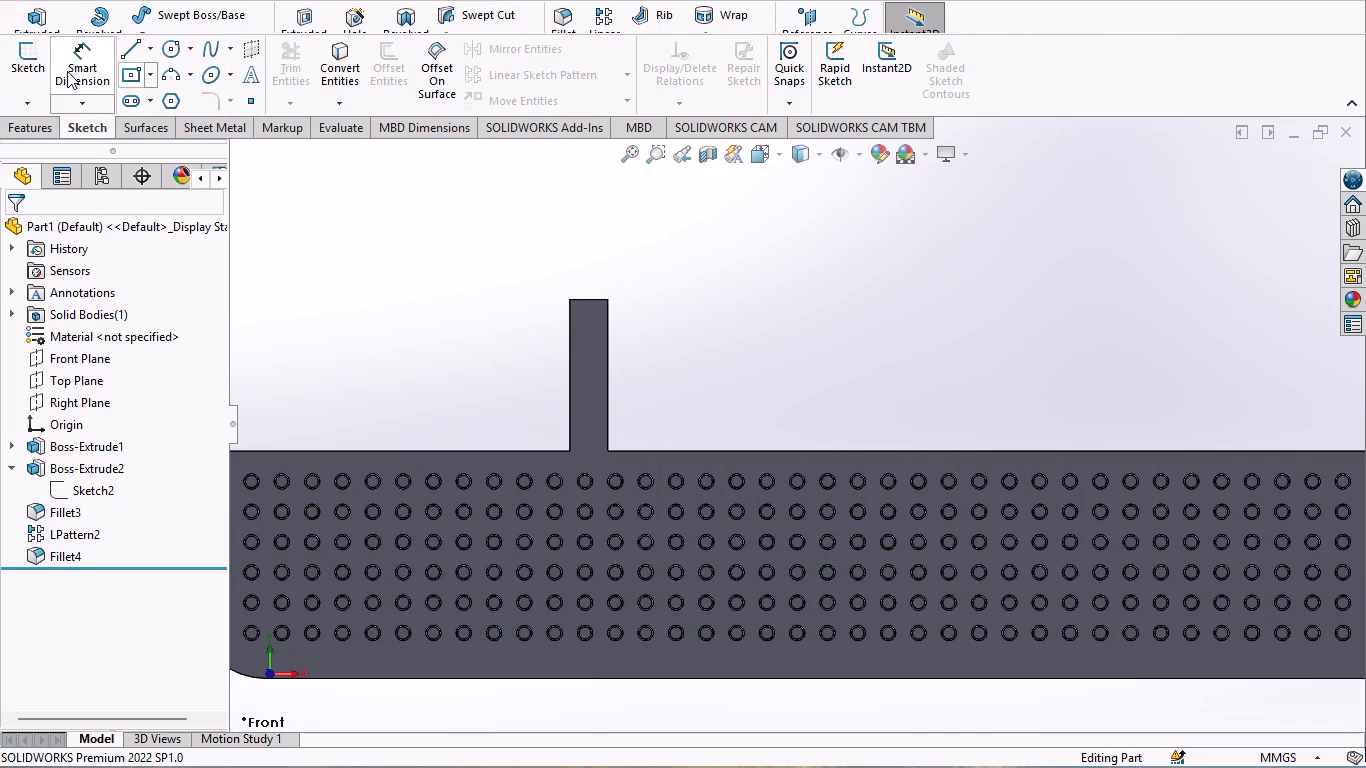
left_click(126, 73)
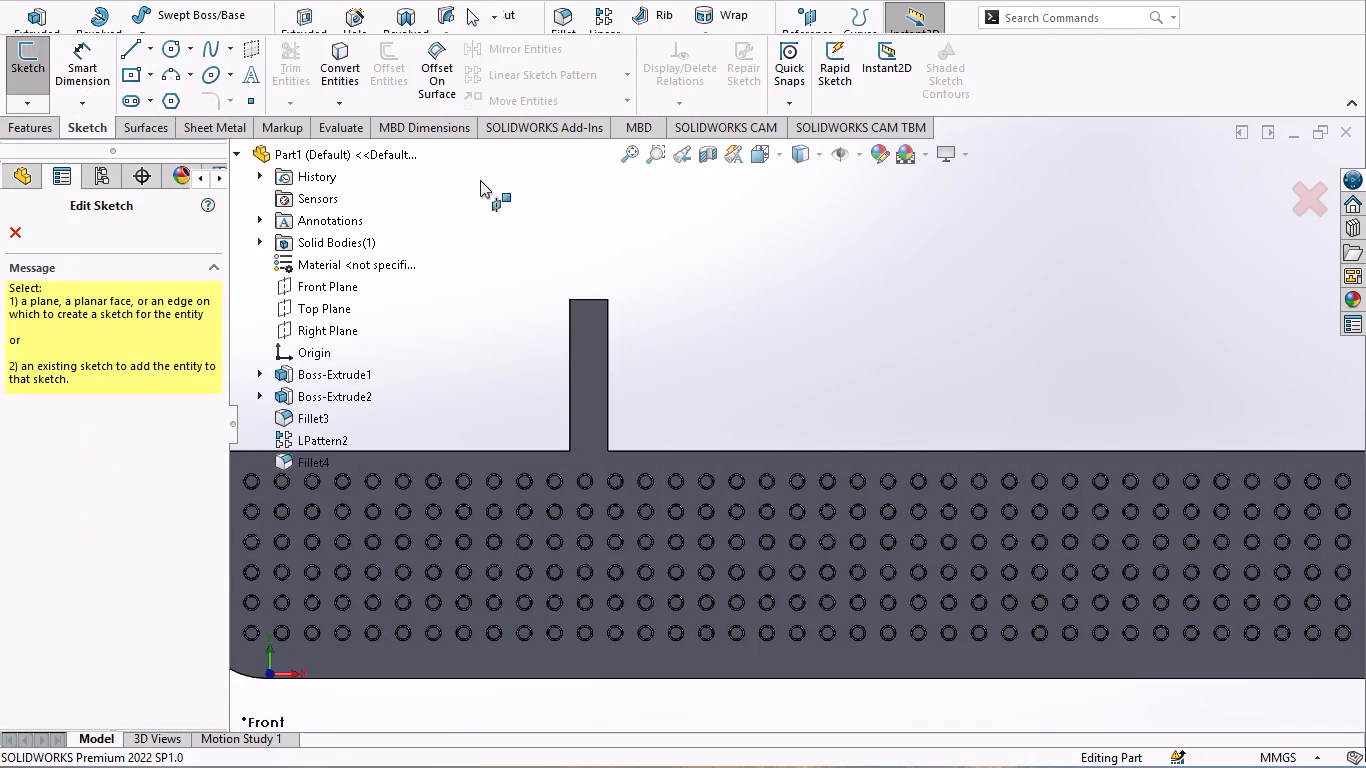
left_click(593, 311)
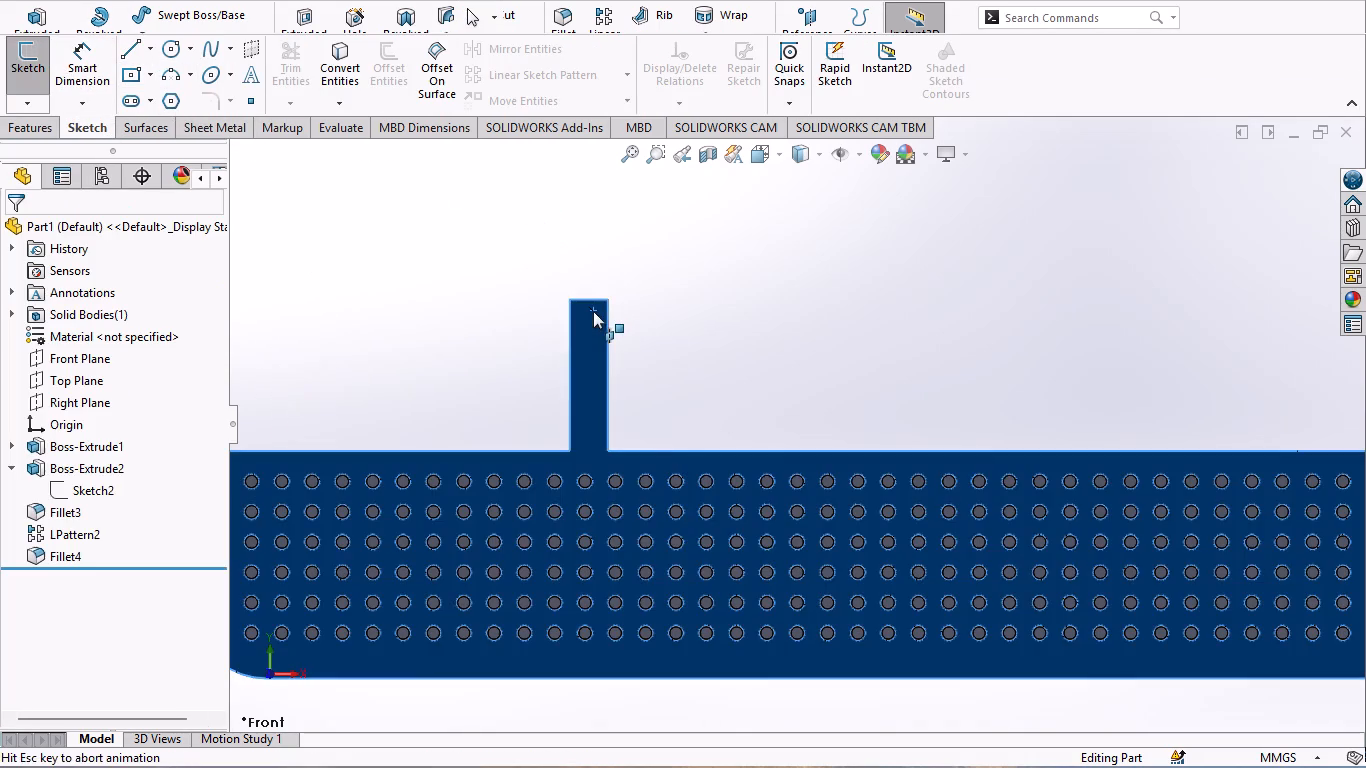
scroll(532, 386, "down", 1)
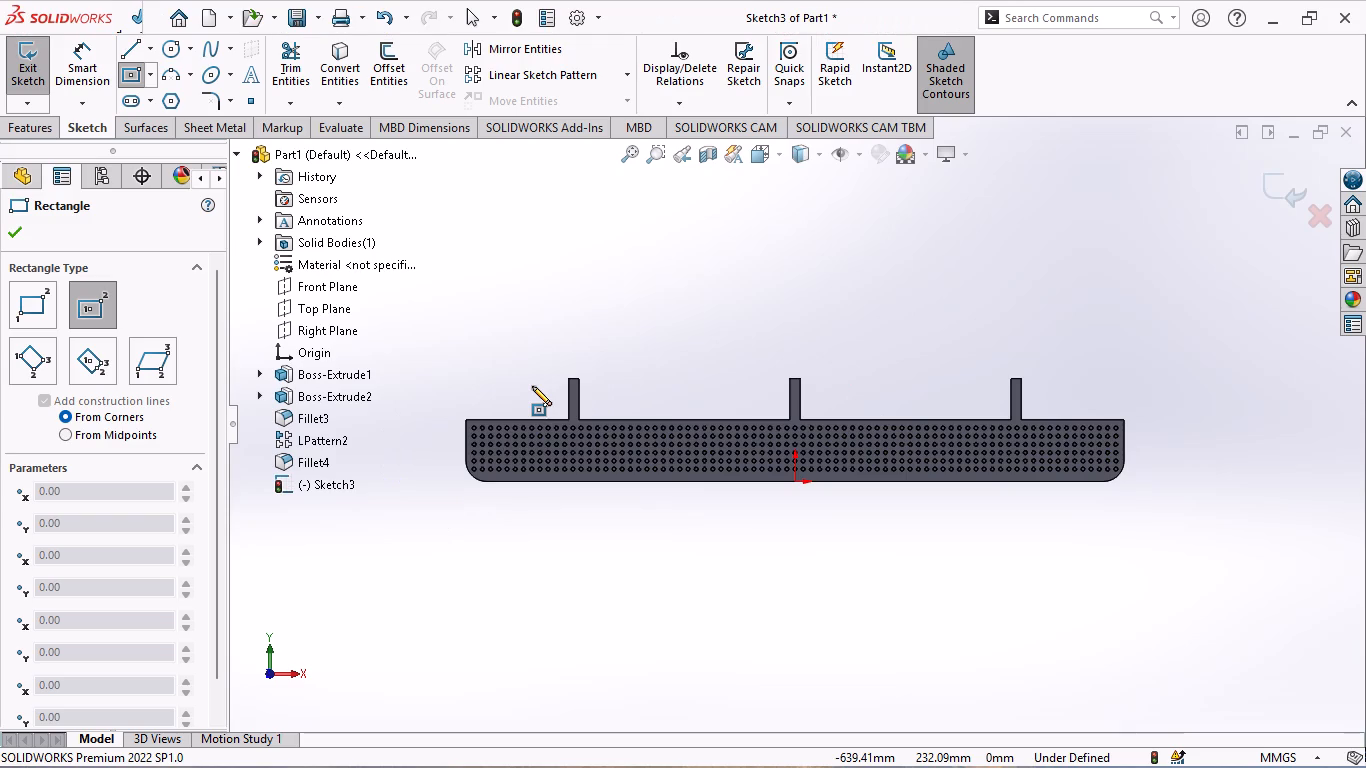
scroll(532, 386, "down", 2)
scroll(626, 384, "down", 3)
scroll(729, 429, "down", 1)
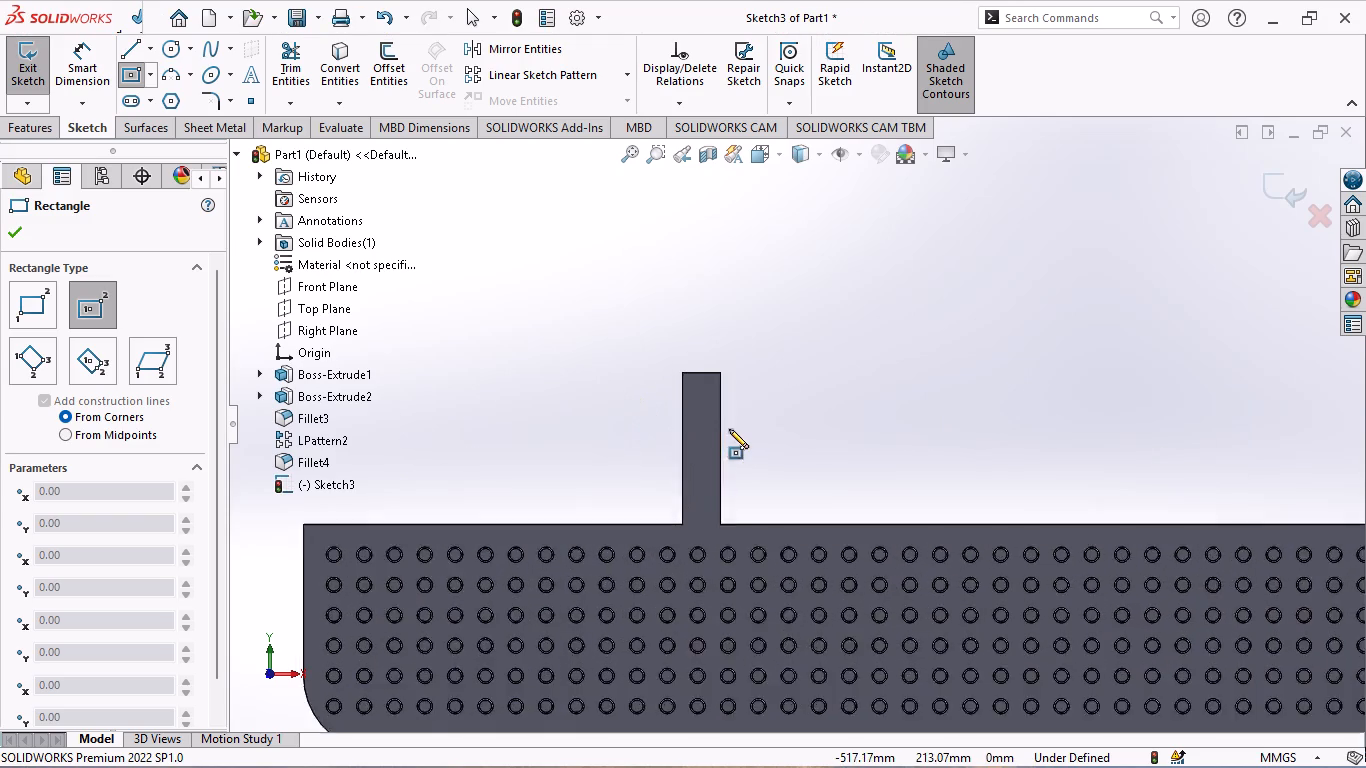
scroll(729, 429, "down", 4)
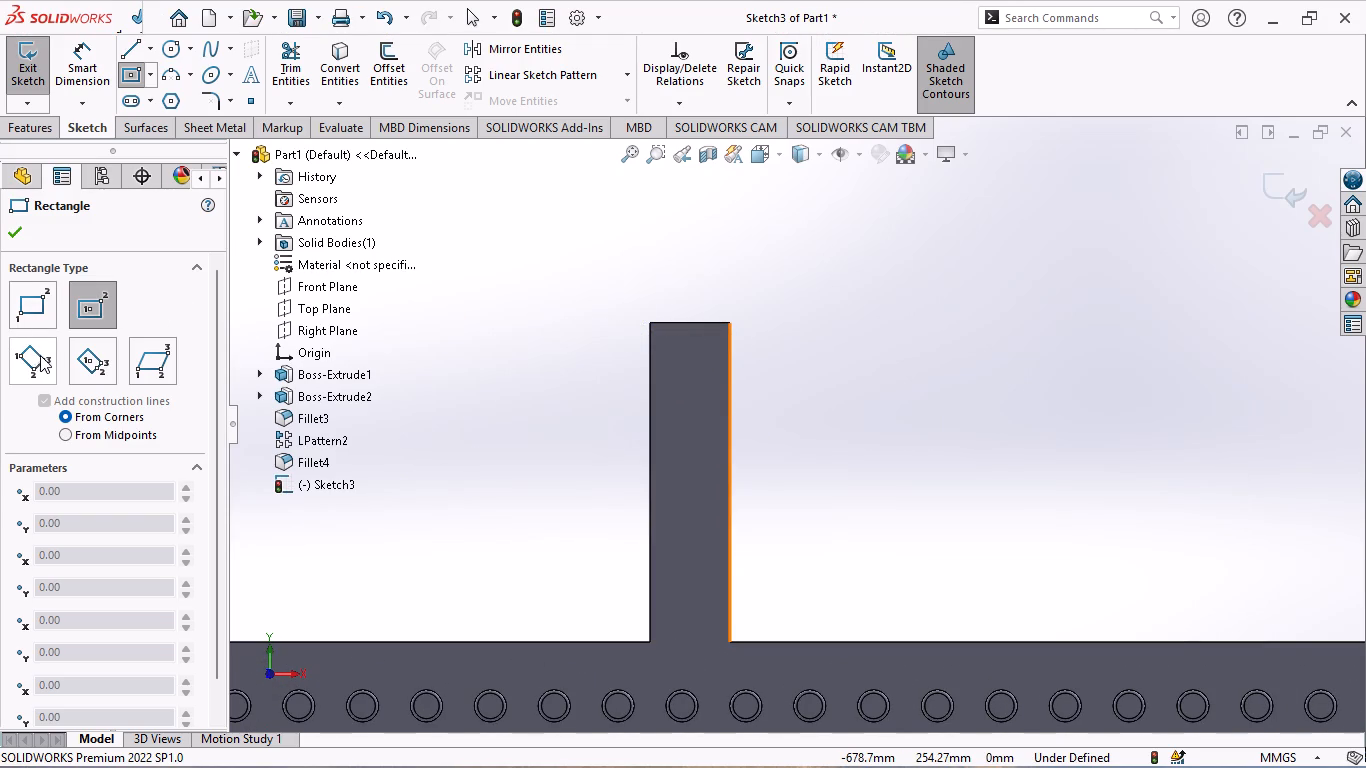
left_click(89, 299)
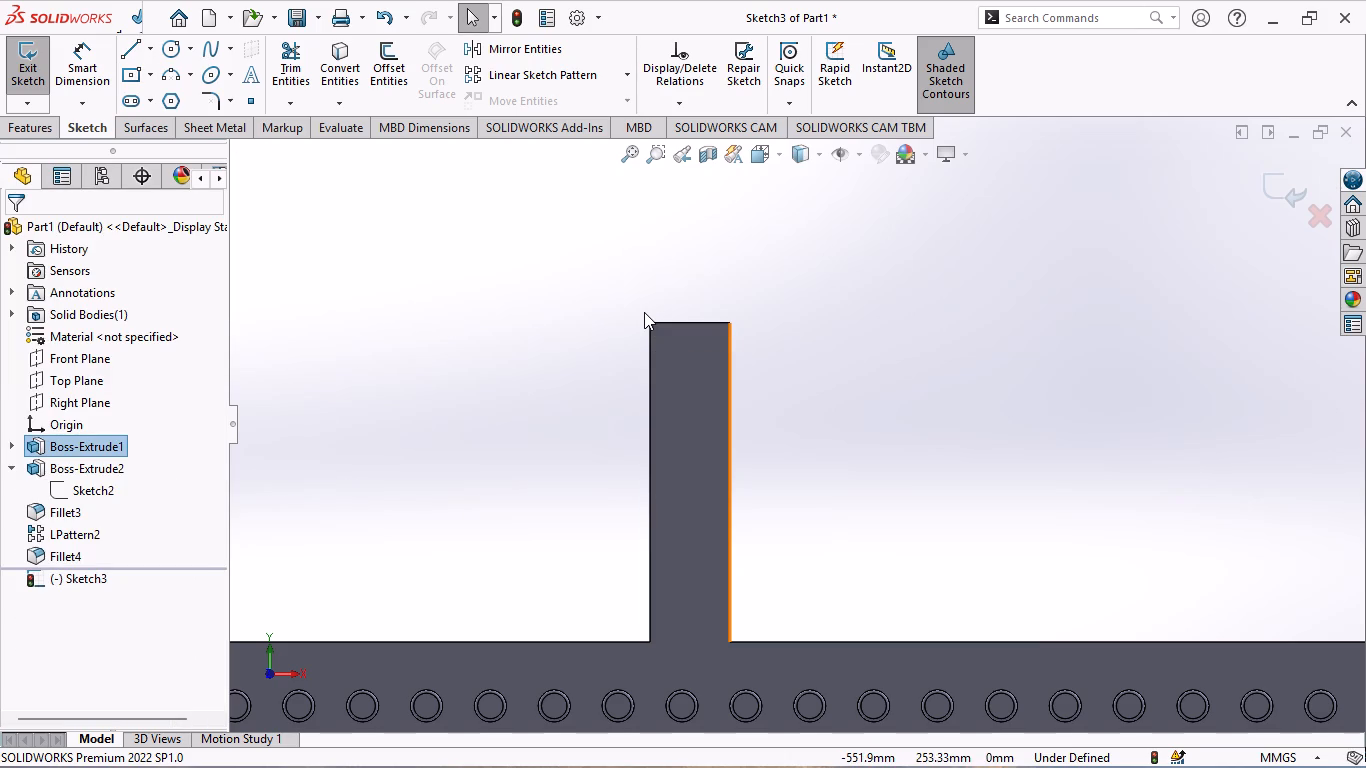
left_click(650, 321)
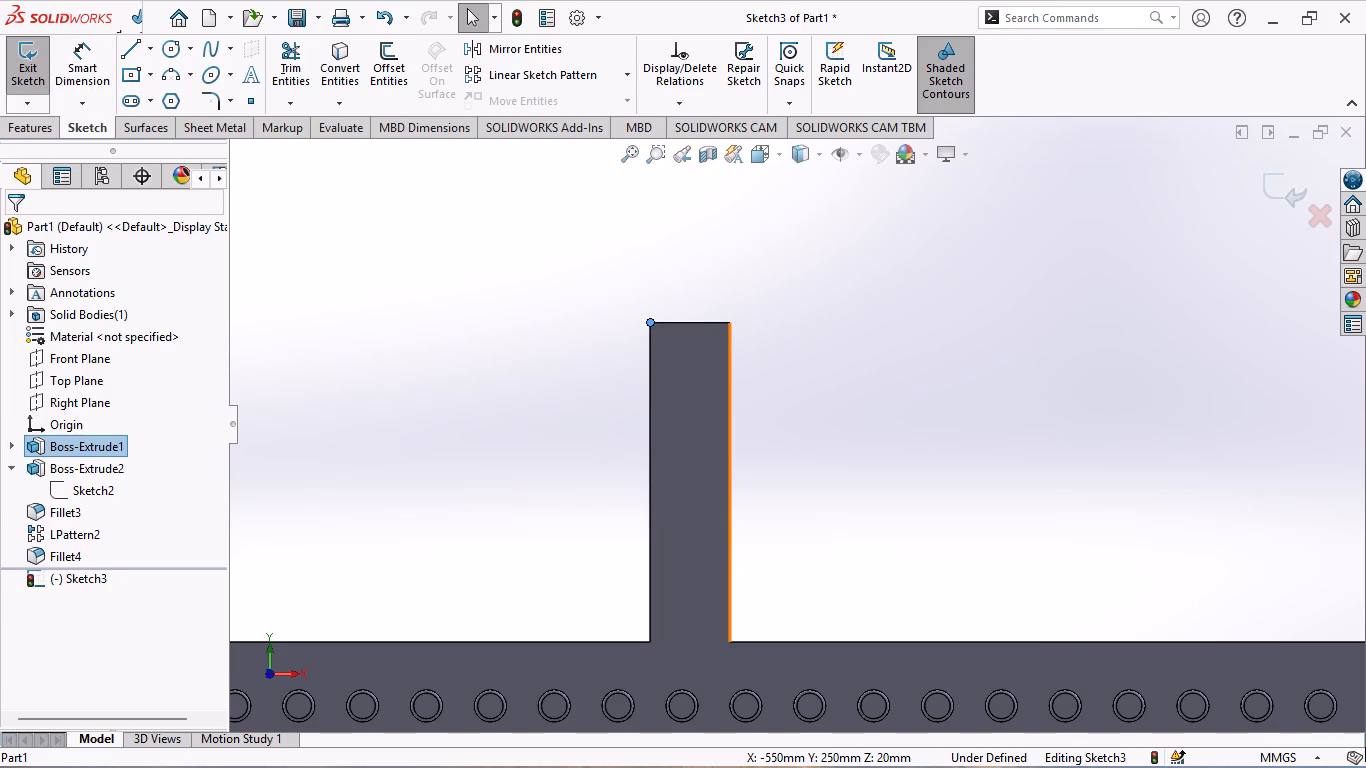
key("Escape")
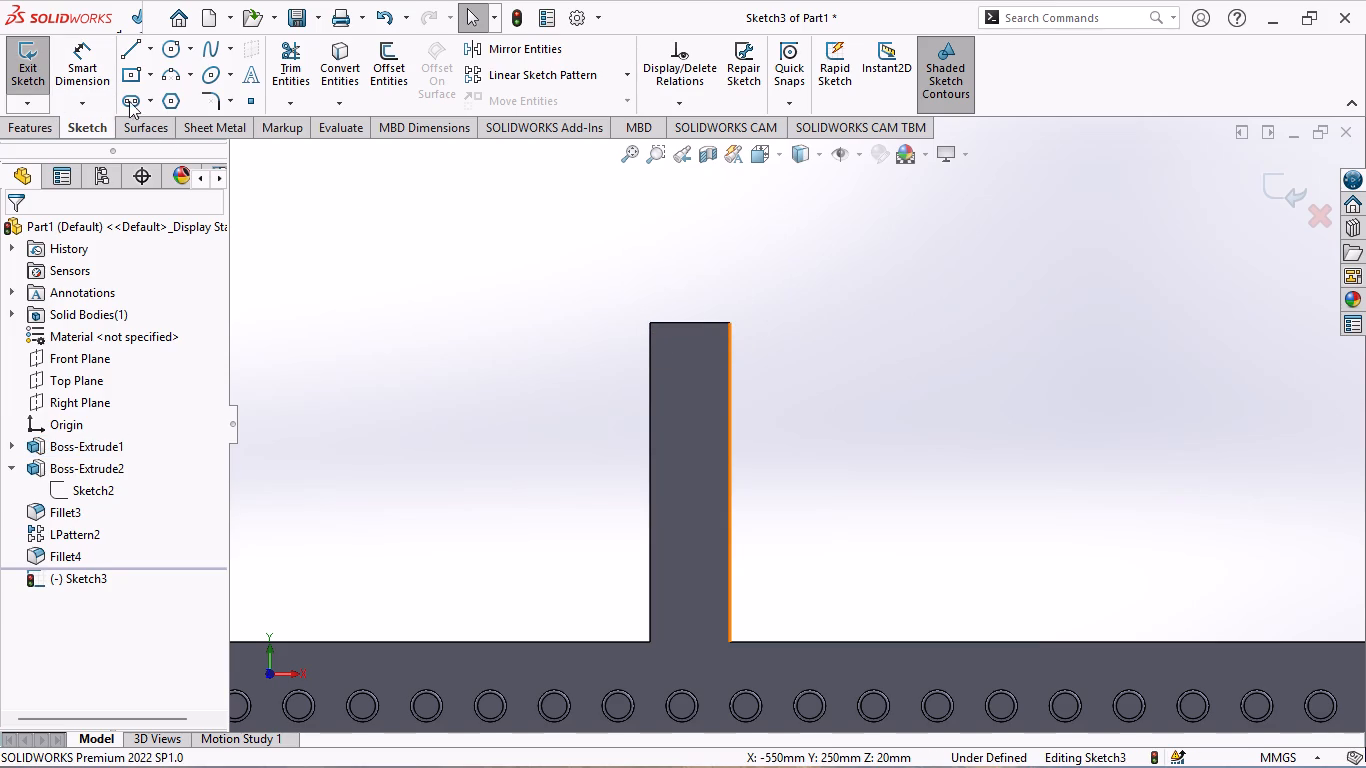
Sketch a corner rectangle about 63 mm wide and 50 mm high across the upper end of the leftmost tab.
left_click(133, 80)
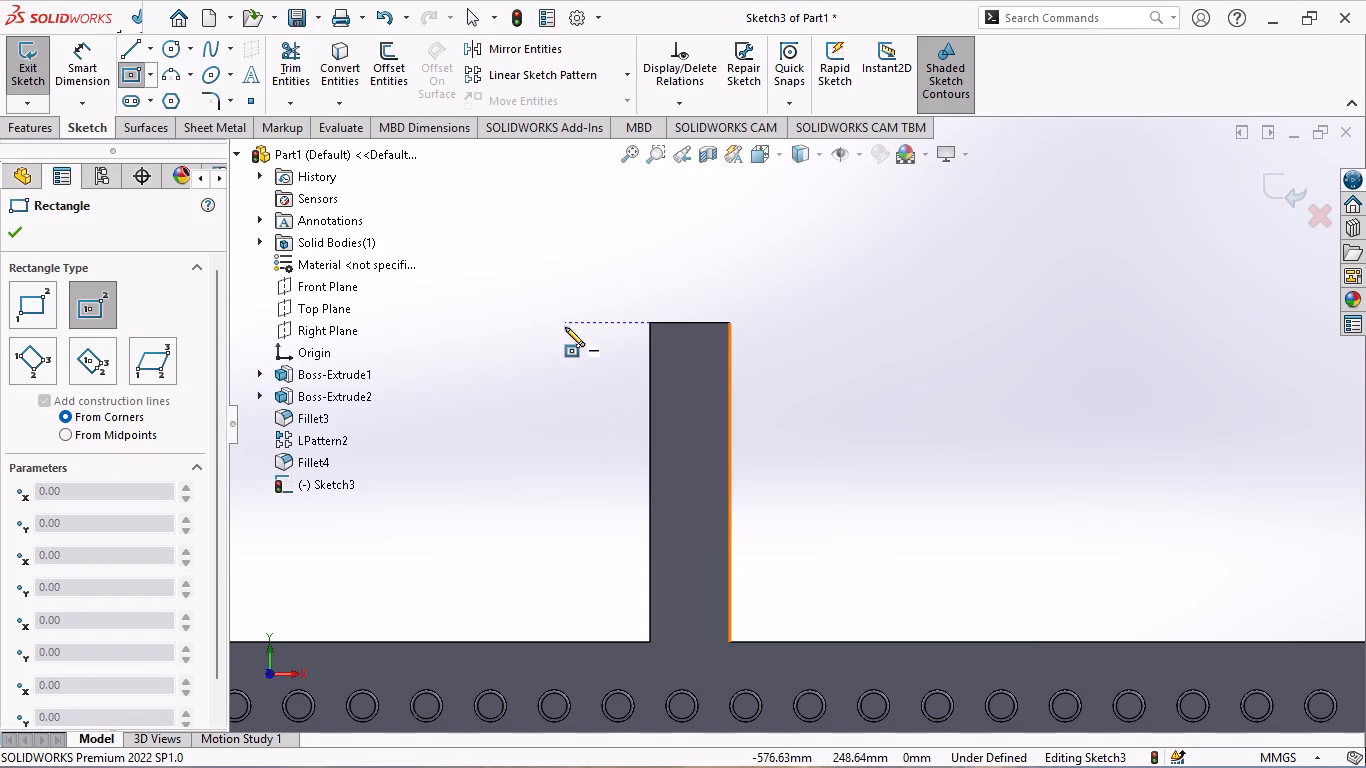
left_click_drag(35, 304, 41, 305)
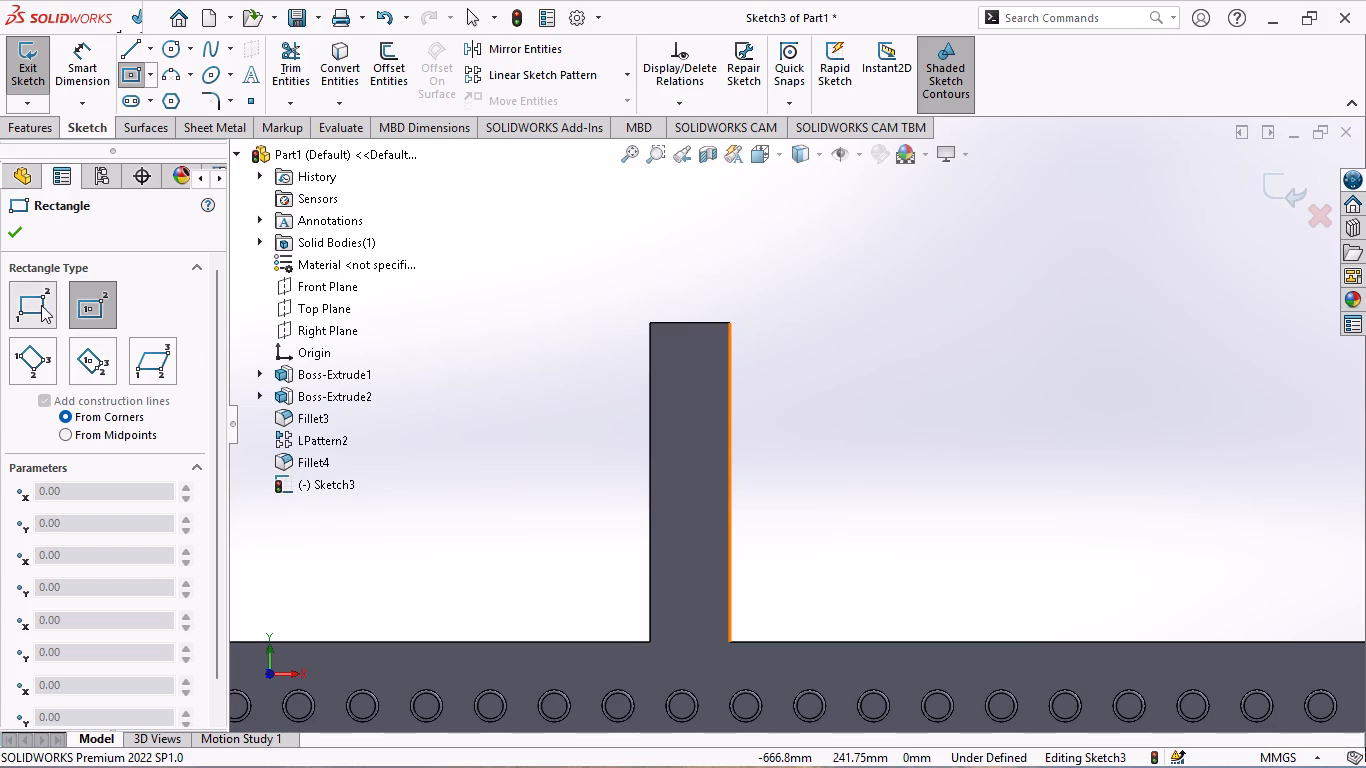
left_click_drag(41, 305, 45, 305)
left_click(583, 383)
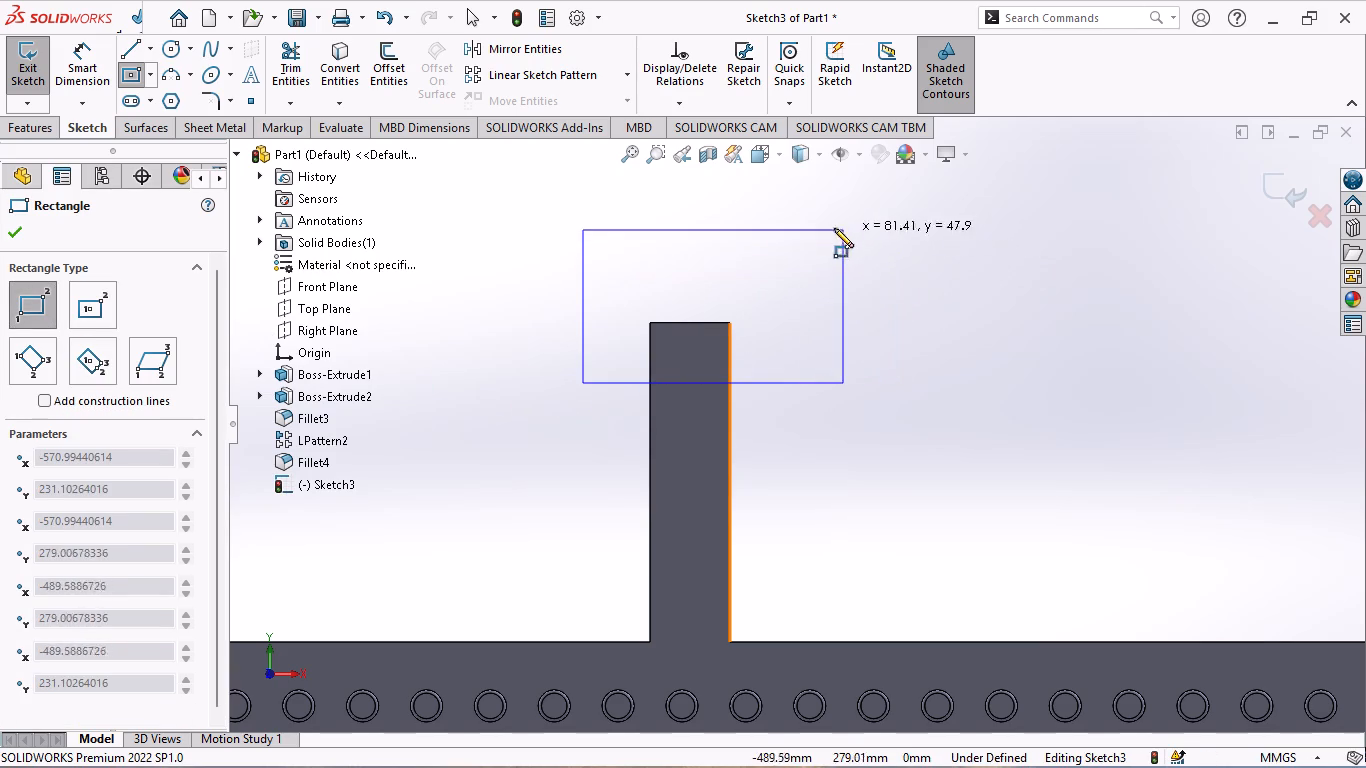
left_click(783, 224)
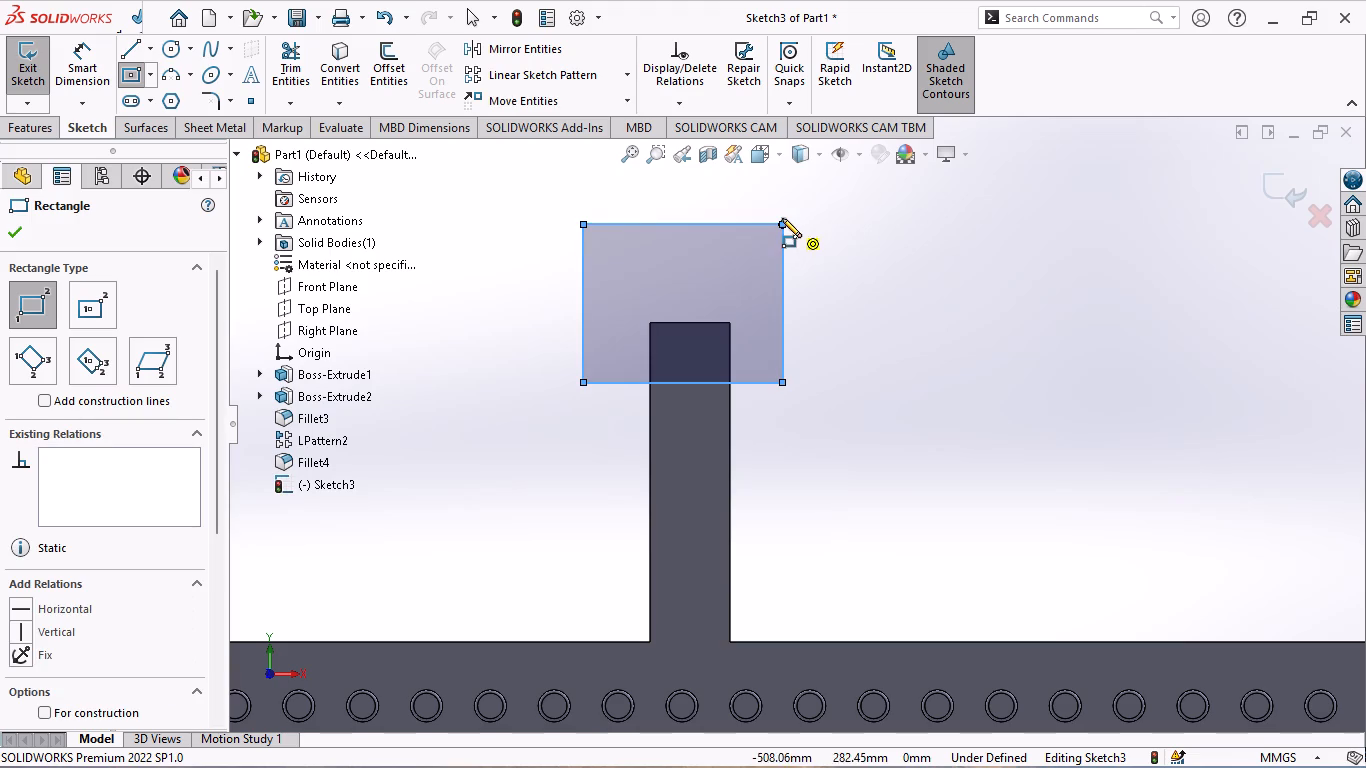
key("Escape")
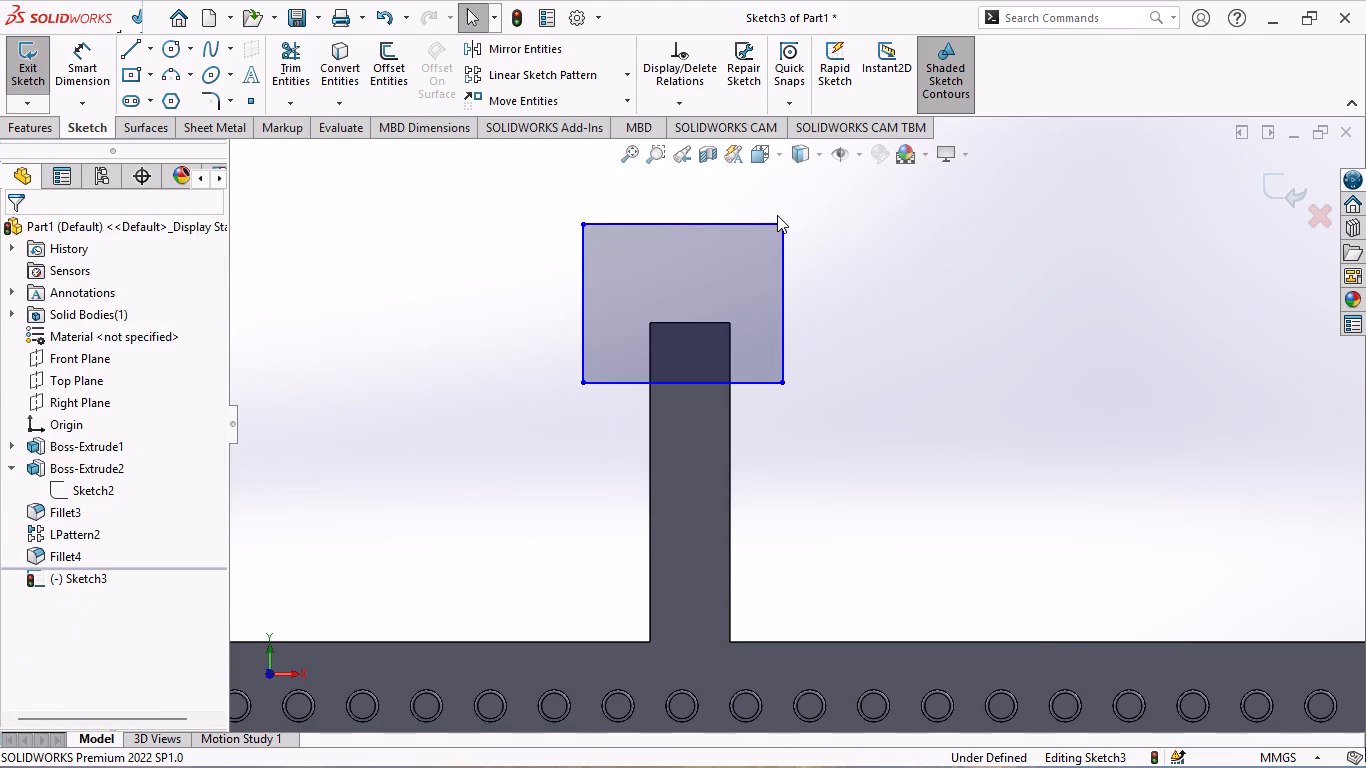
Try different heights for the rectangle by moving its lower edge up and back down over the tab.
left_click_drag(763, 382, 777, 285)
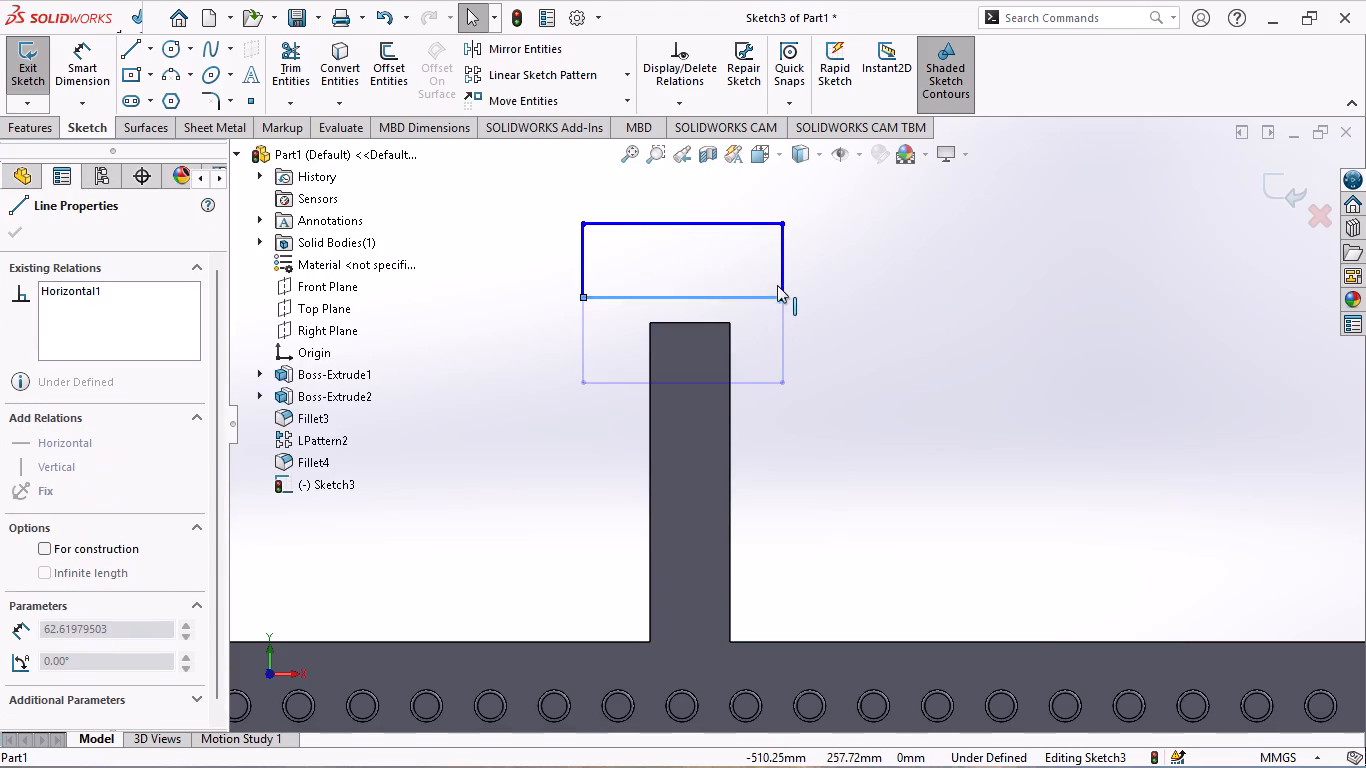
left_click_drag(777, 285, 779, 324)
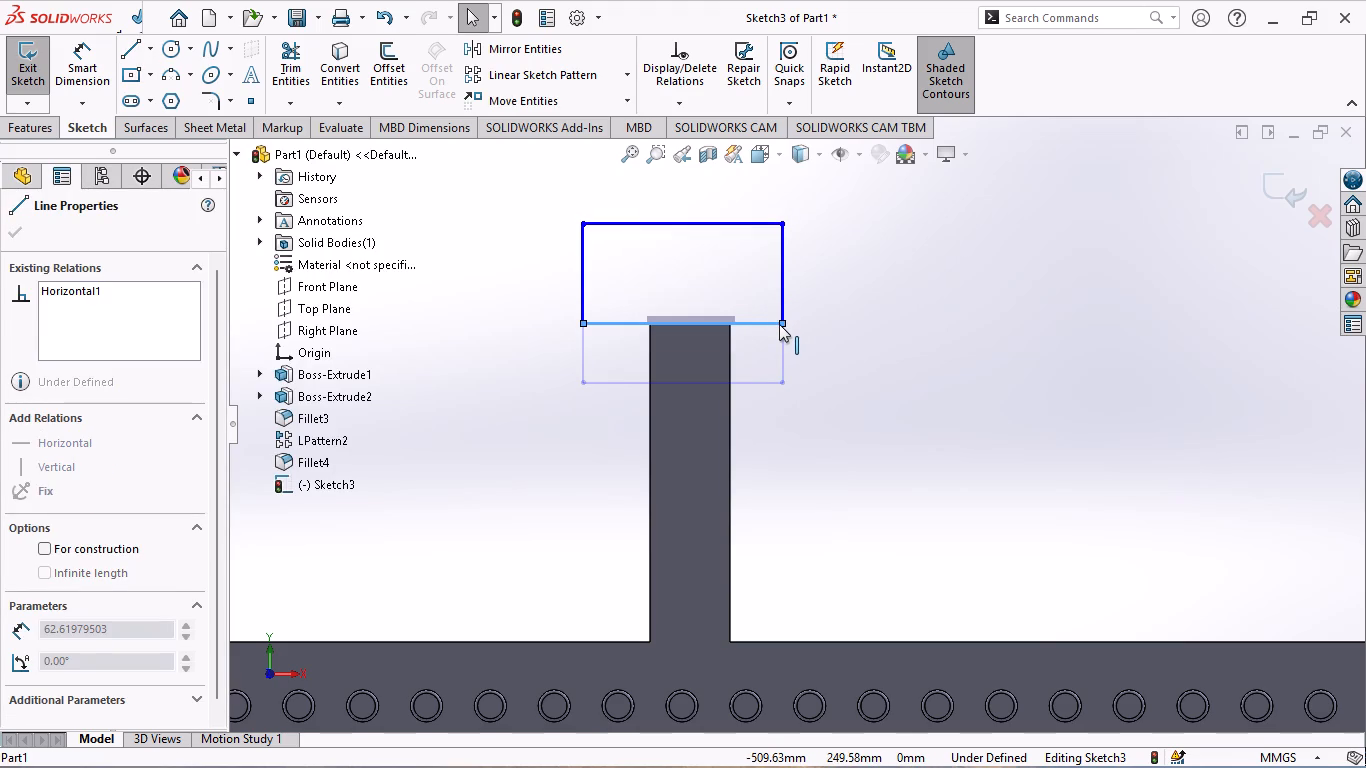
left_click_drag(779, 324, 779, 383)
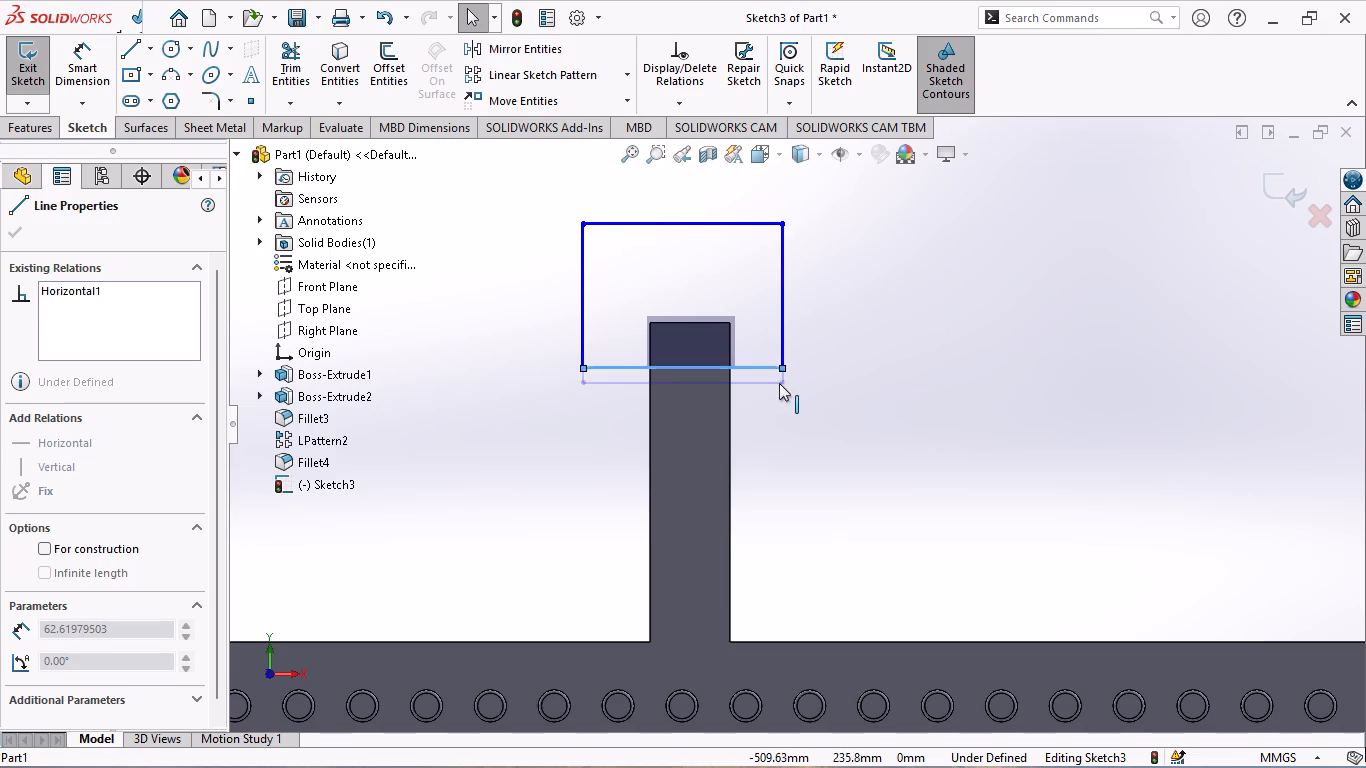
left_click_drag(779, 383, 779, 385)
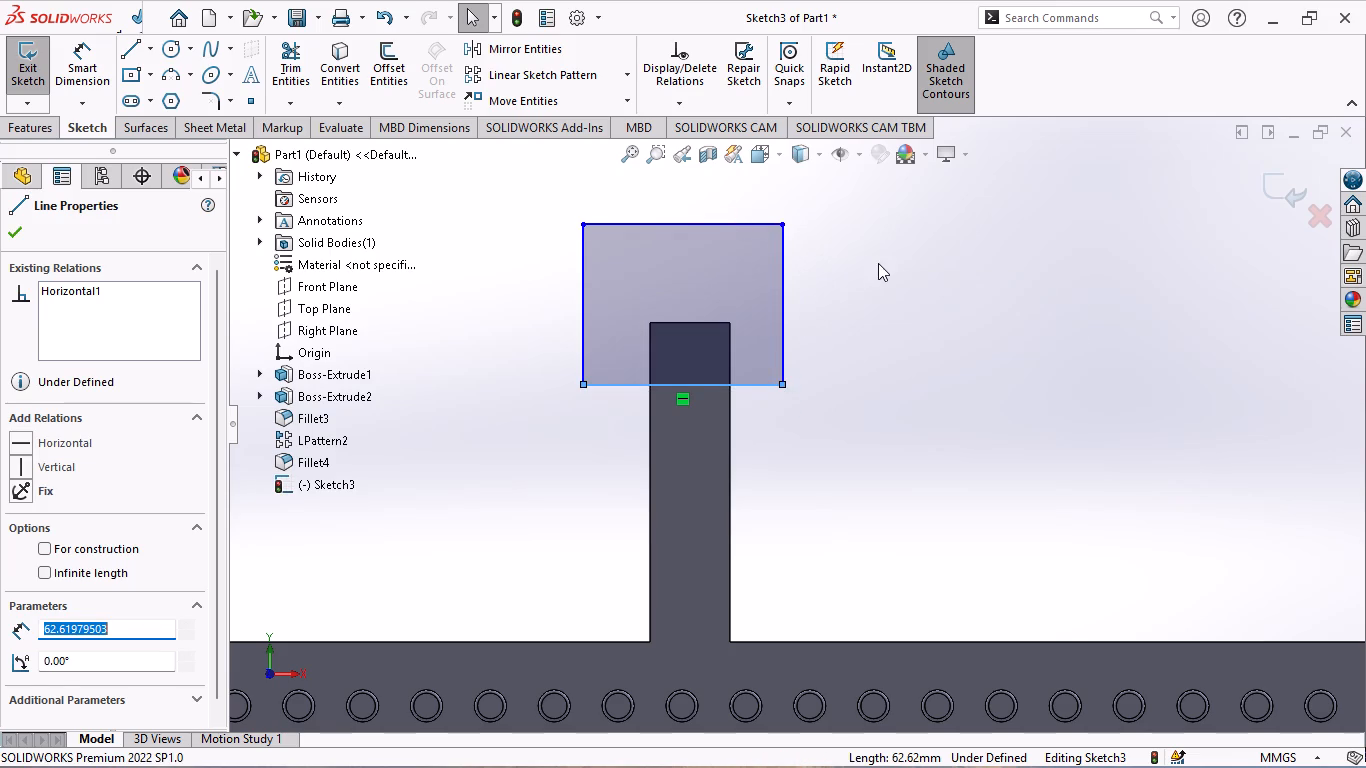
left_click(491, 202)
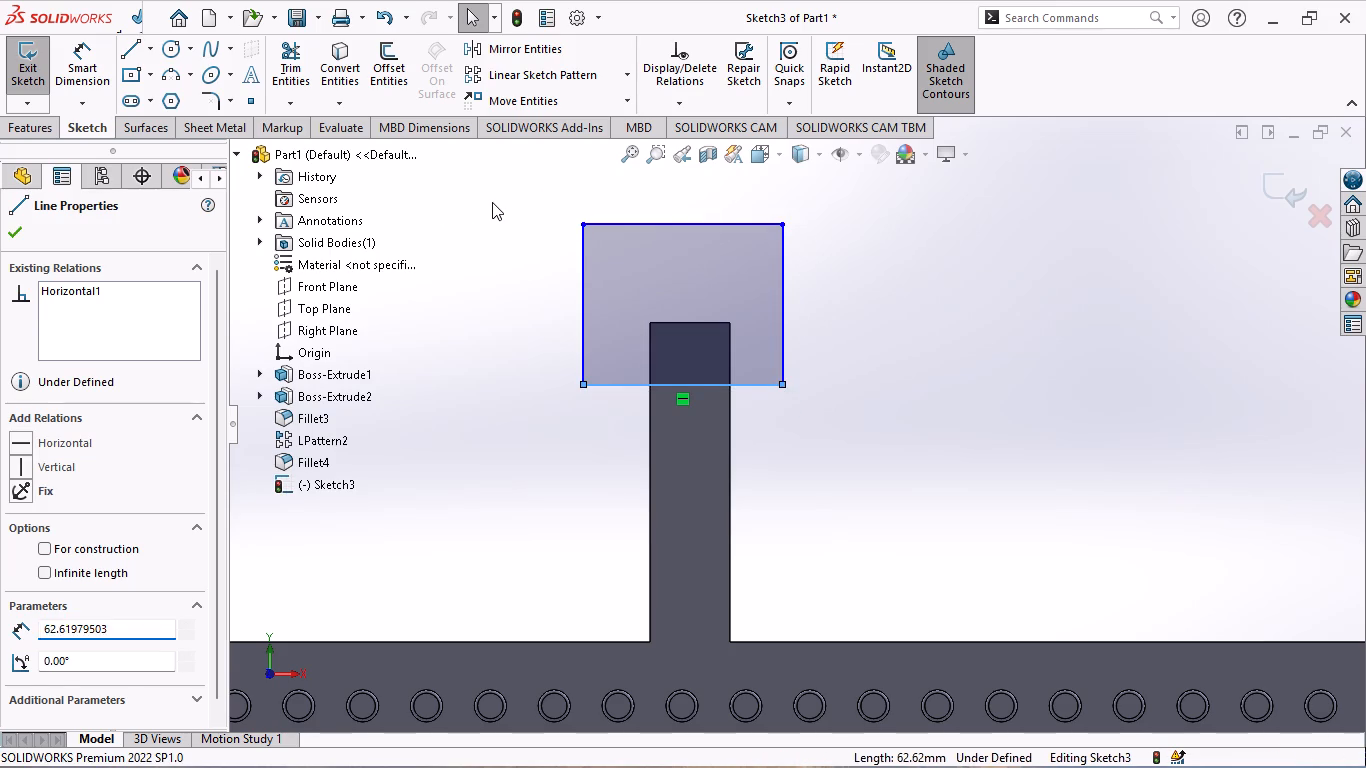
Make the rectangle's upper edge collinear with the top edge of the leftmost tab.
left_click(668, 219)
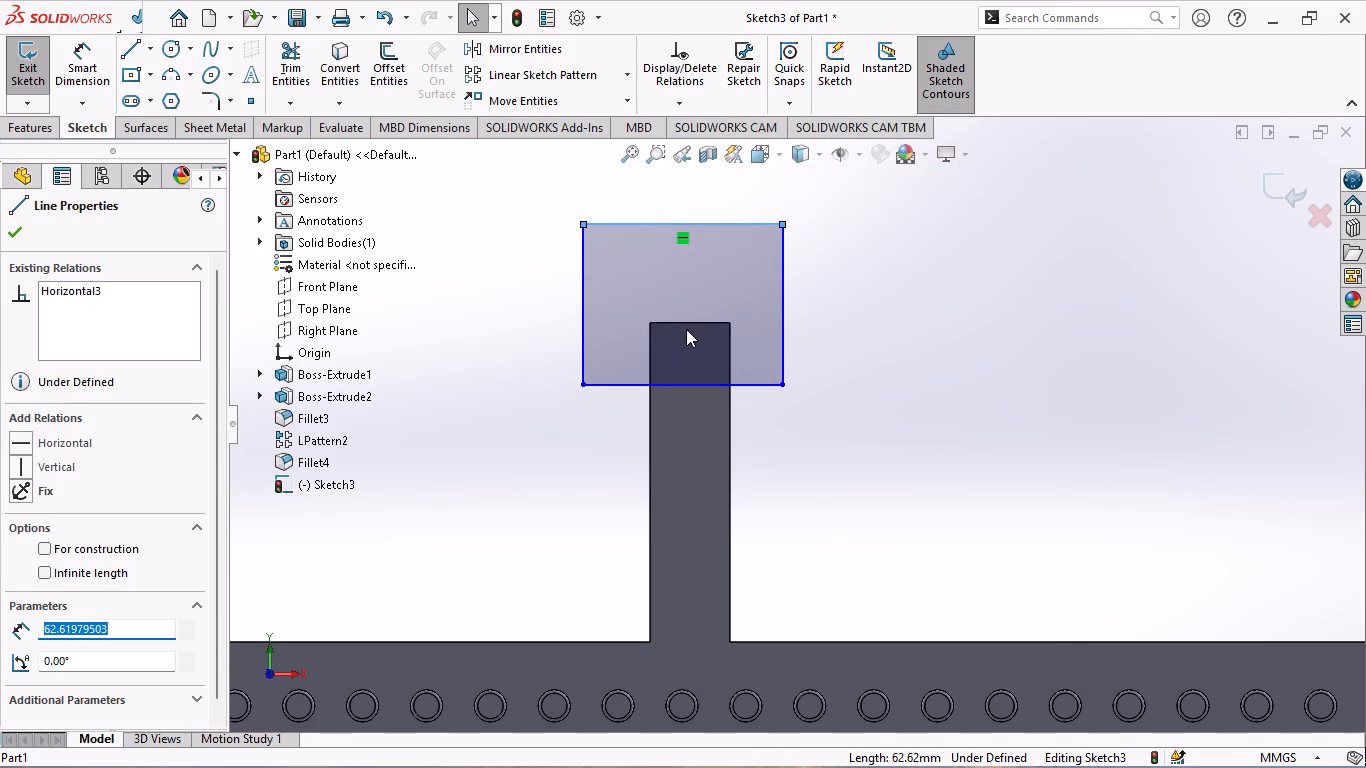
left_click(689, 324, "ctrl")
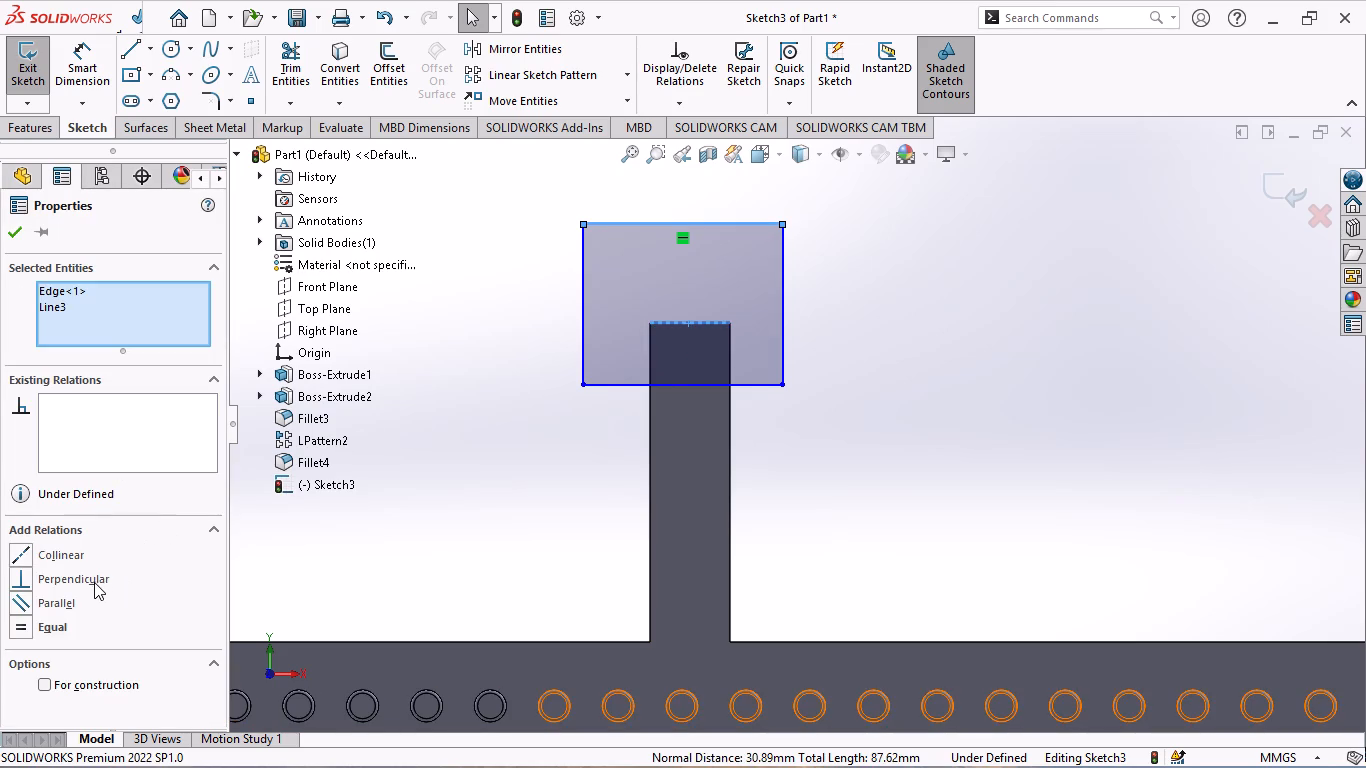
left_click(72, 555)
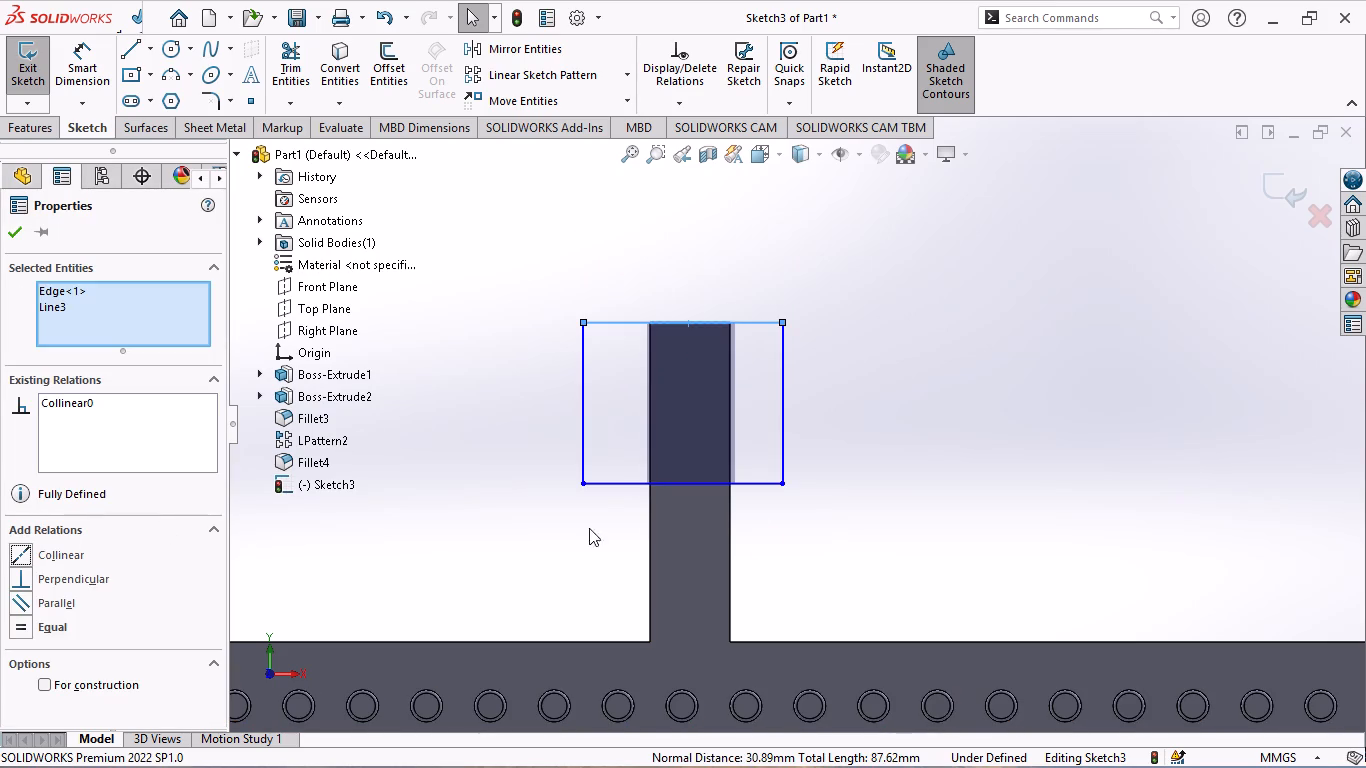
left_click(15, 230)
Dimension the rectangle on the leftmost tab to 80 mm wide and 20 mm high.
left_click(85, 65)
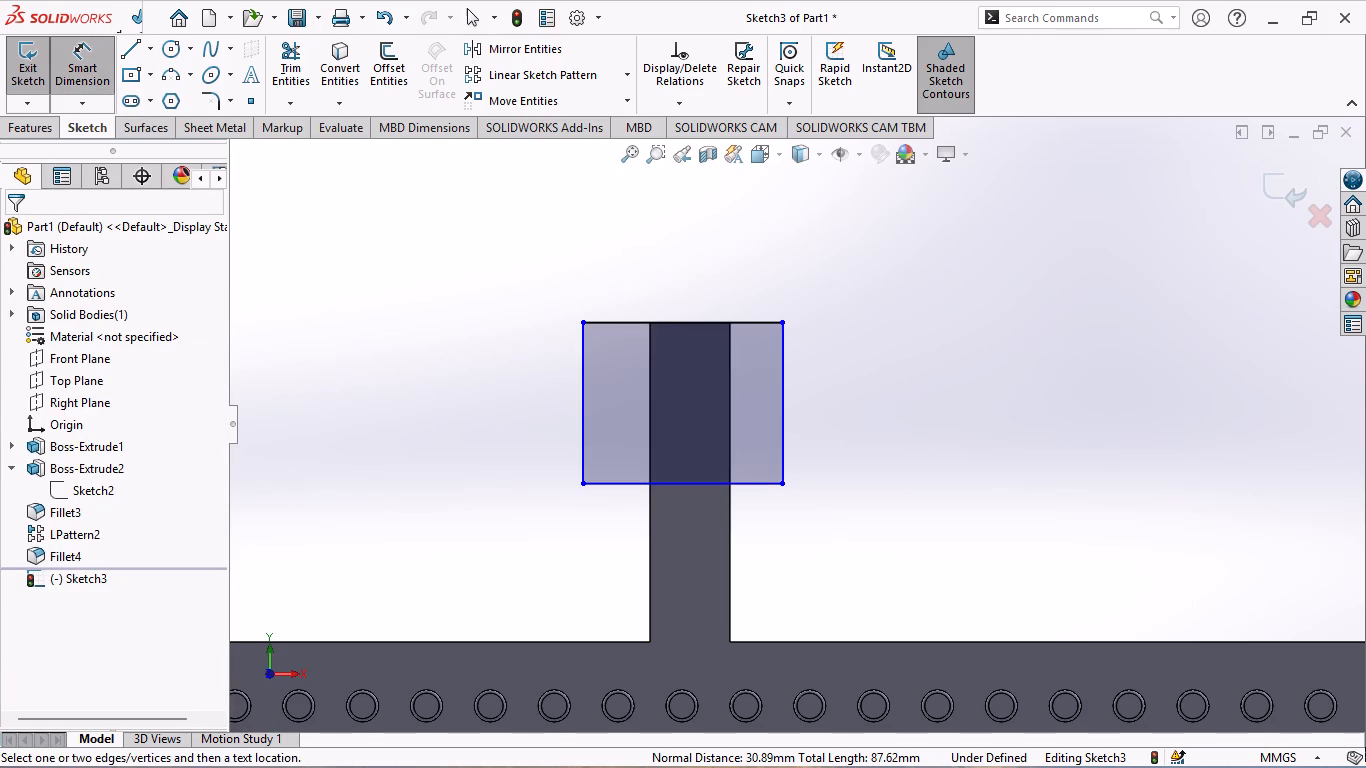
left_click(634, 484)
left_click(591, 526)
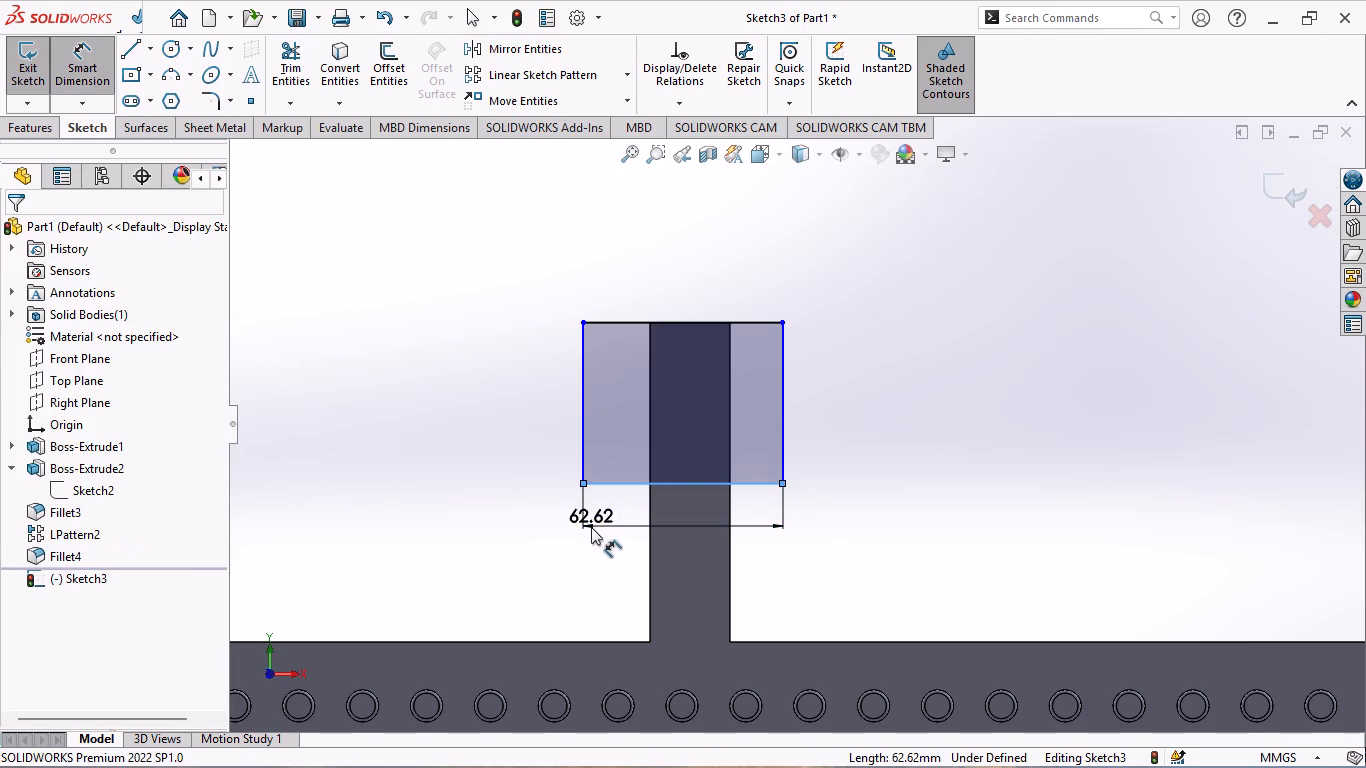
type("80")
key("Return")
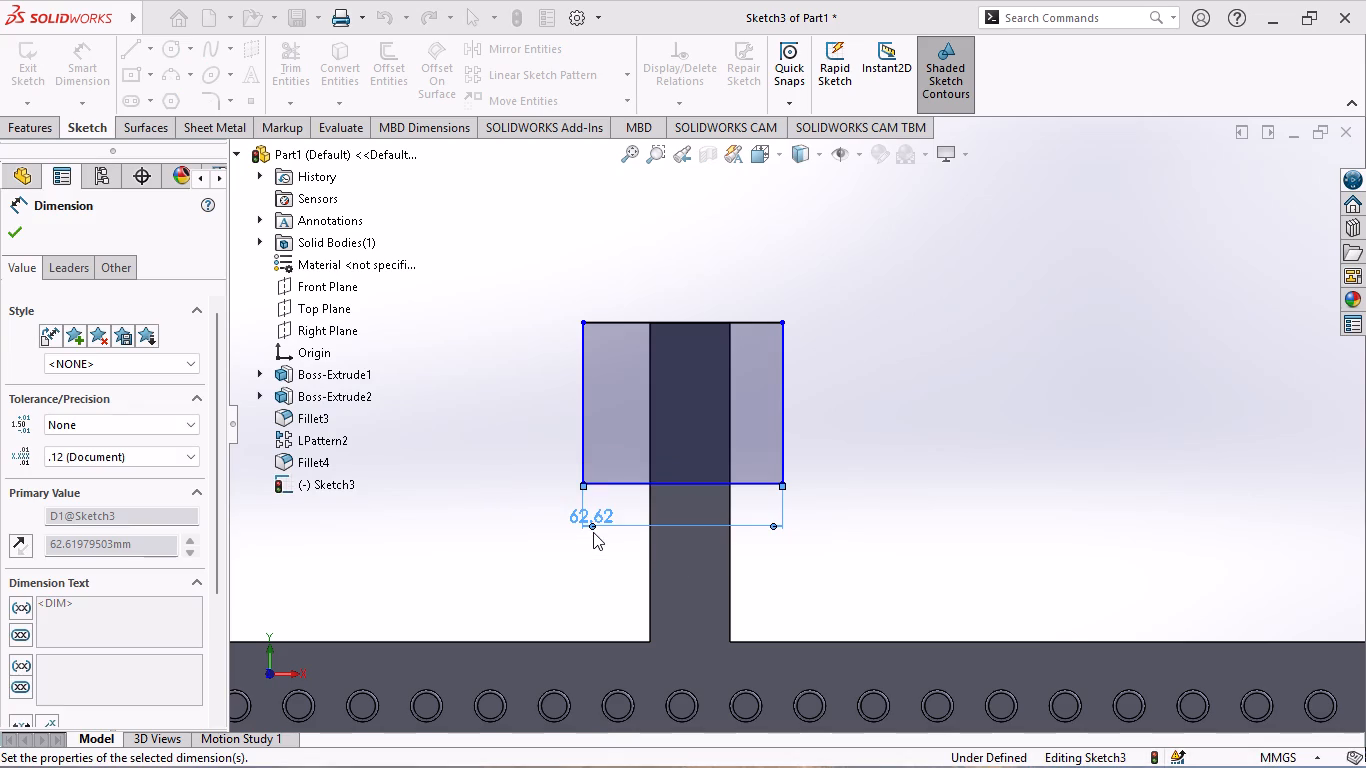
left_click(583, 439)
left_click(510, 432)
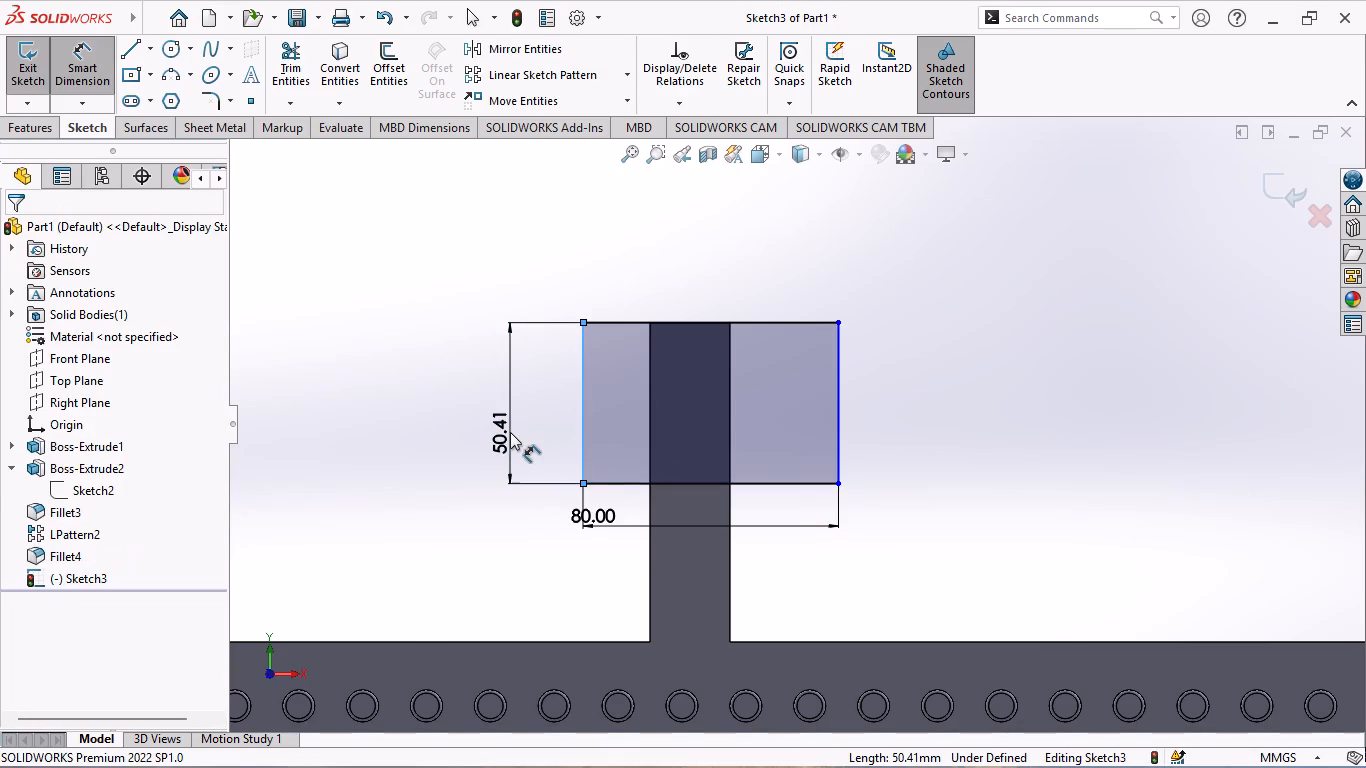
key("2")
key("0")
key("Return")
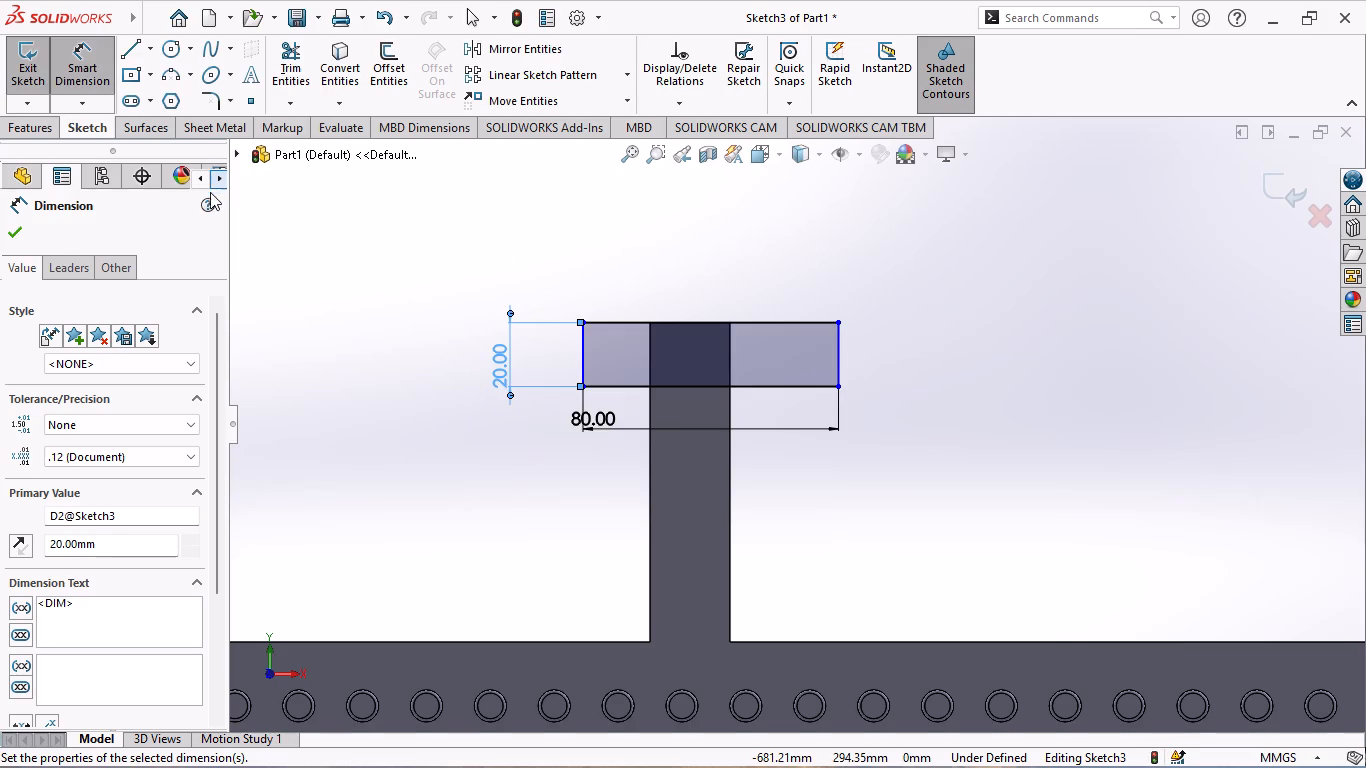
left_click(8, 233)
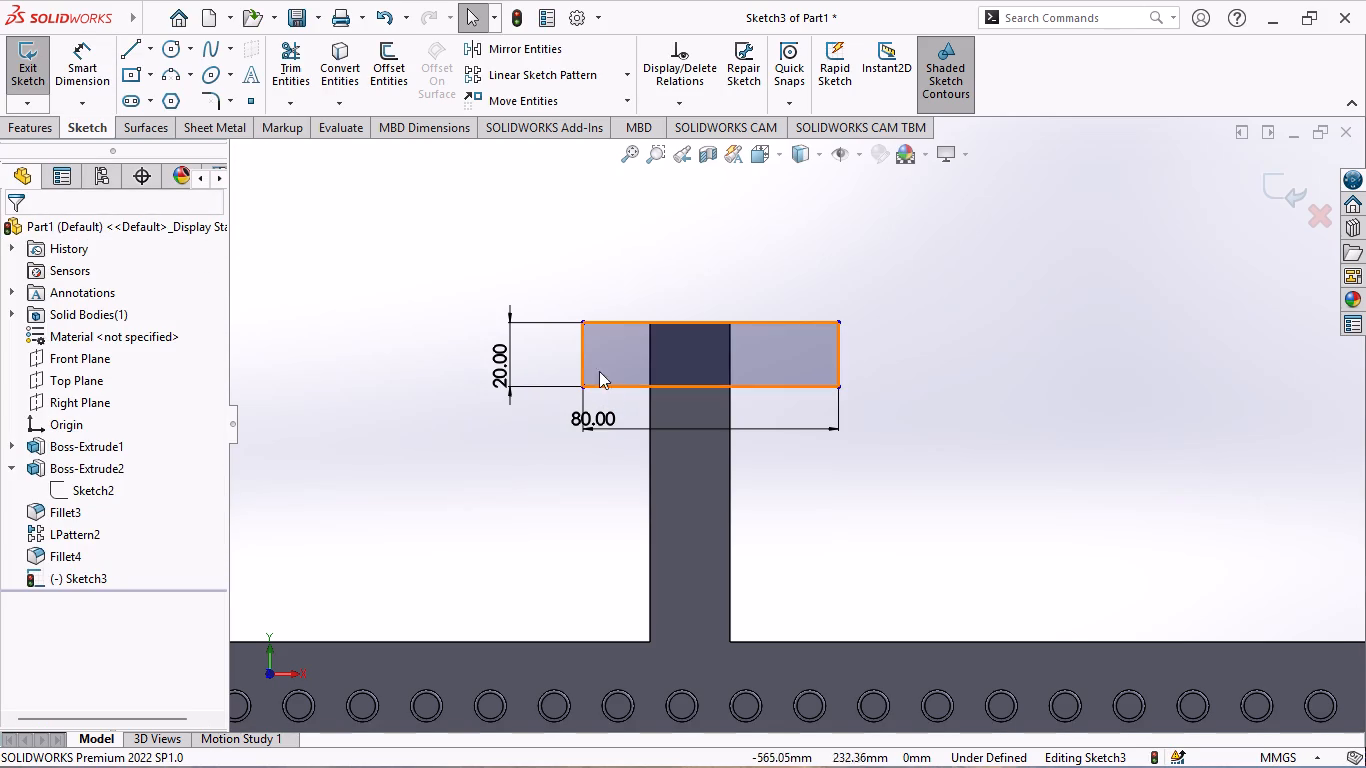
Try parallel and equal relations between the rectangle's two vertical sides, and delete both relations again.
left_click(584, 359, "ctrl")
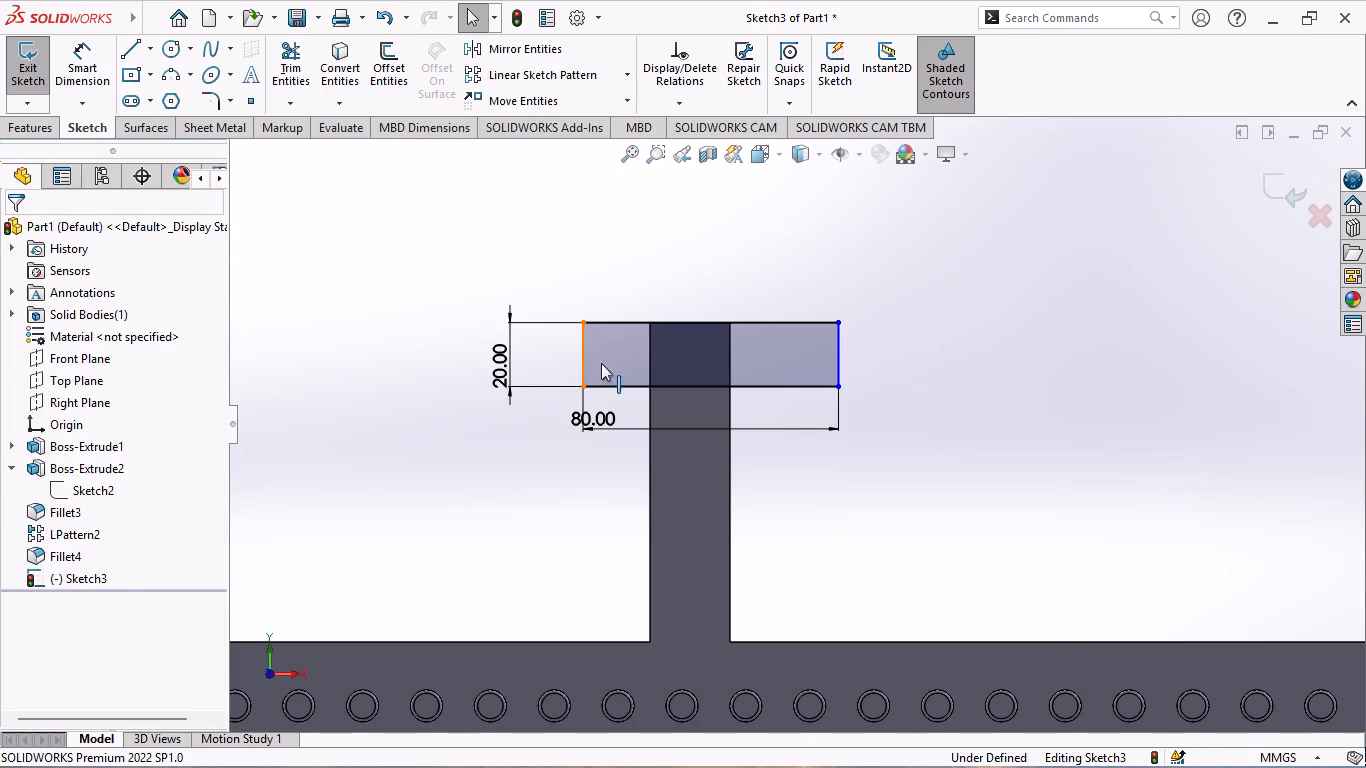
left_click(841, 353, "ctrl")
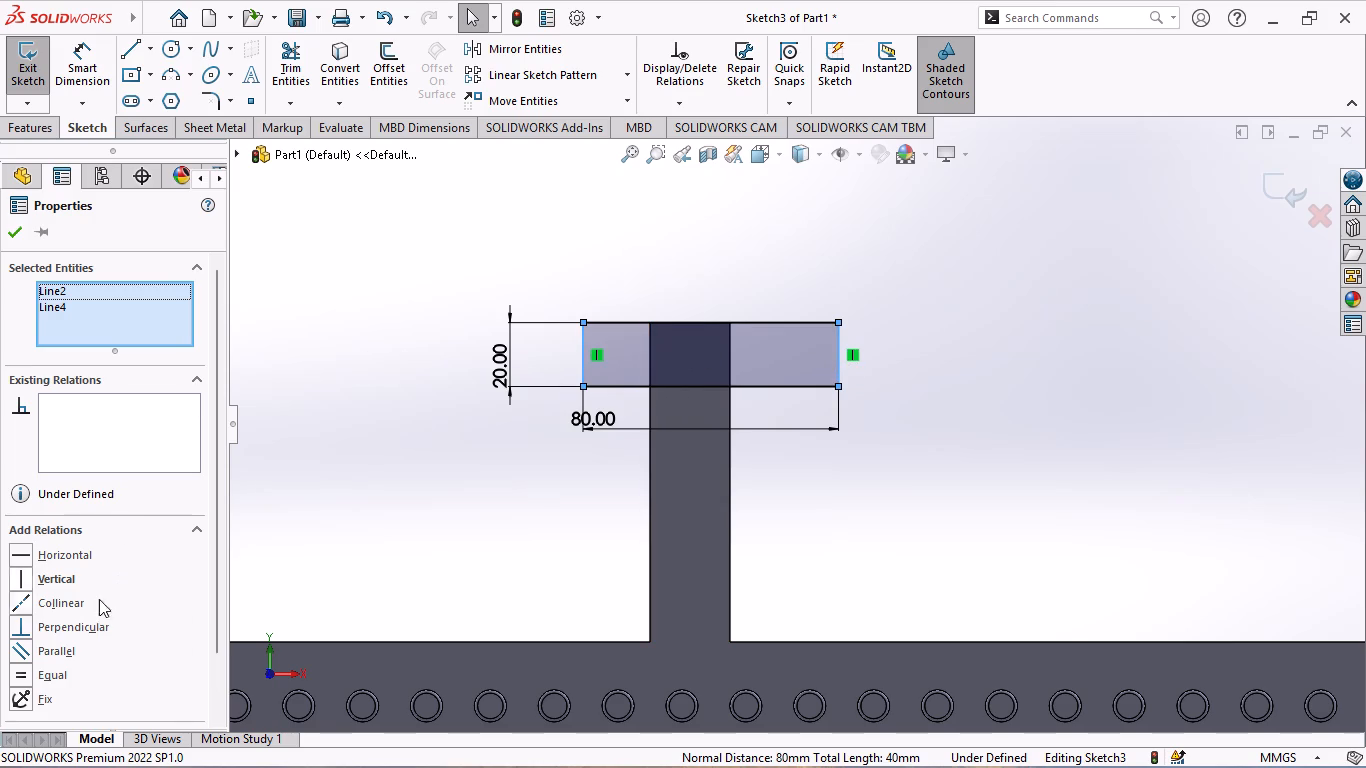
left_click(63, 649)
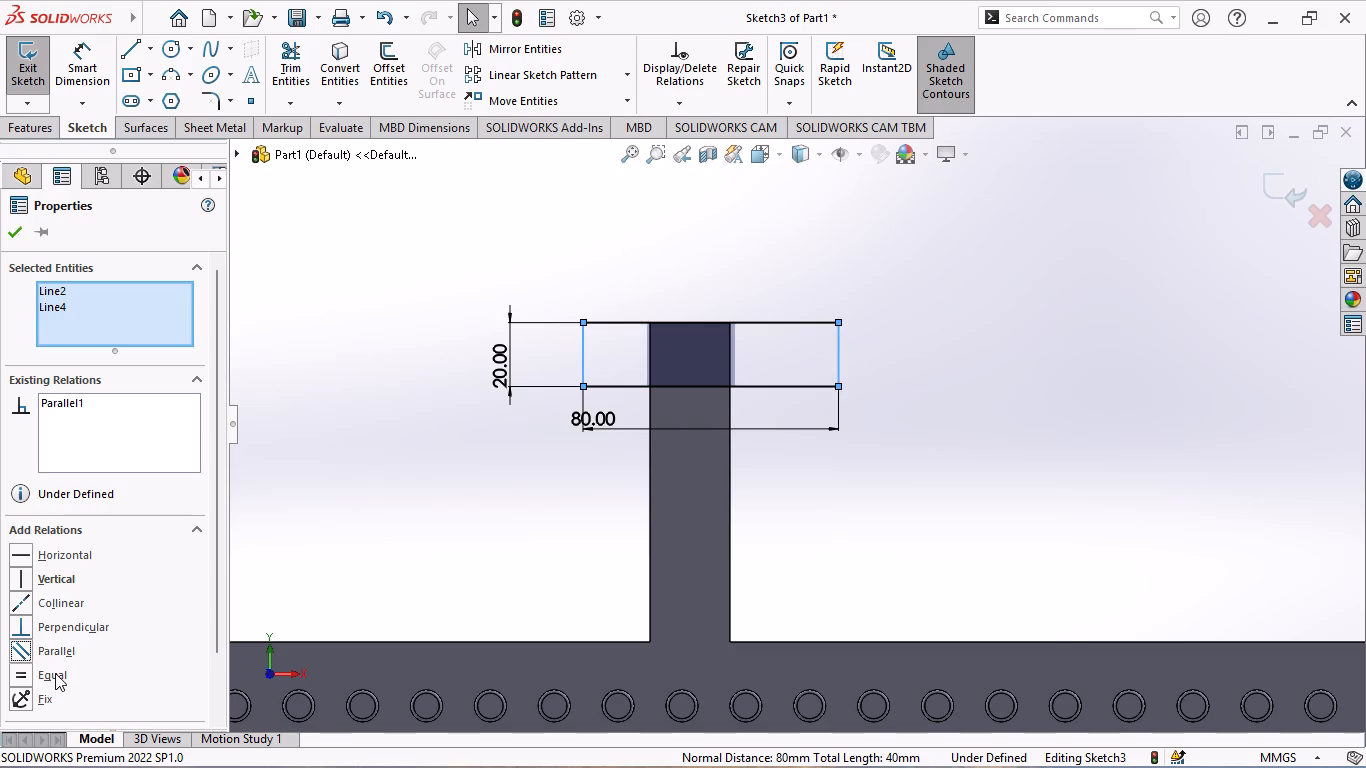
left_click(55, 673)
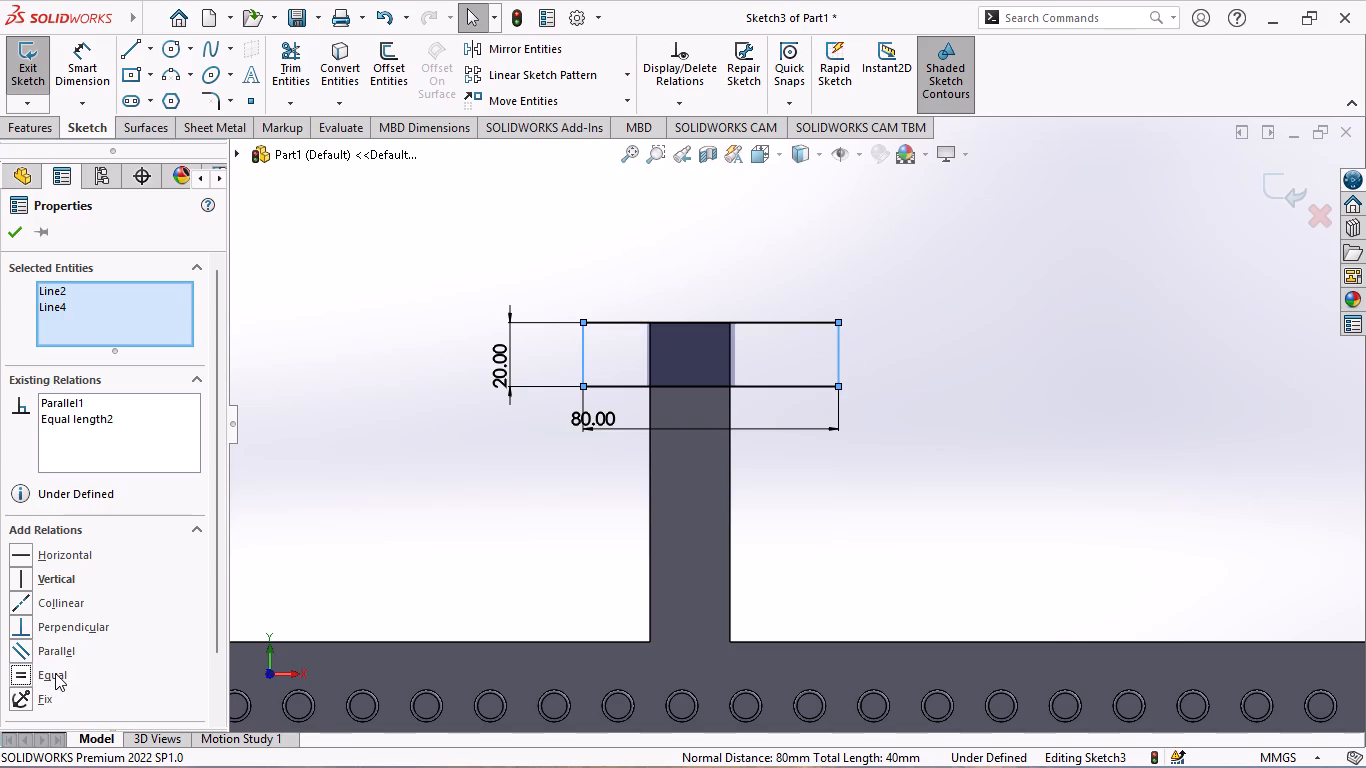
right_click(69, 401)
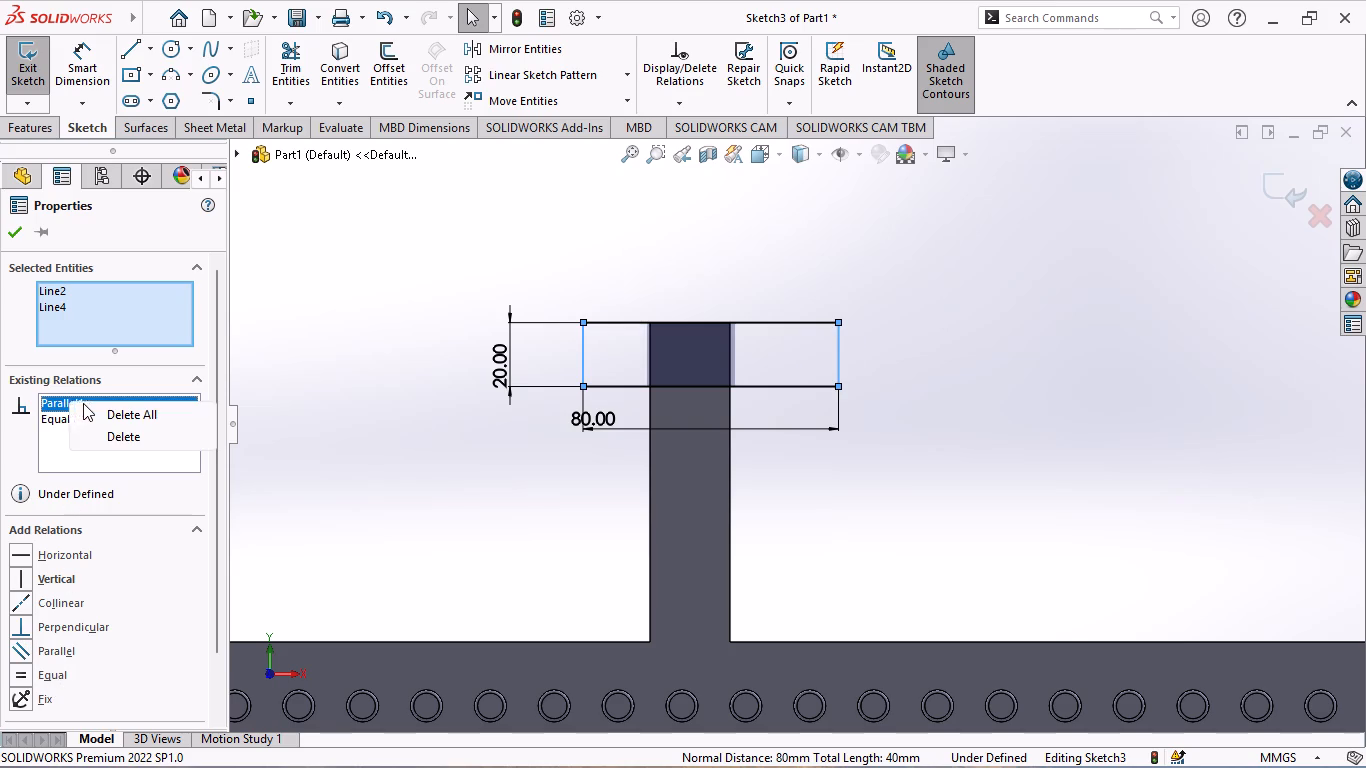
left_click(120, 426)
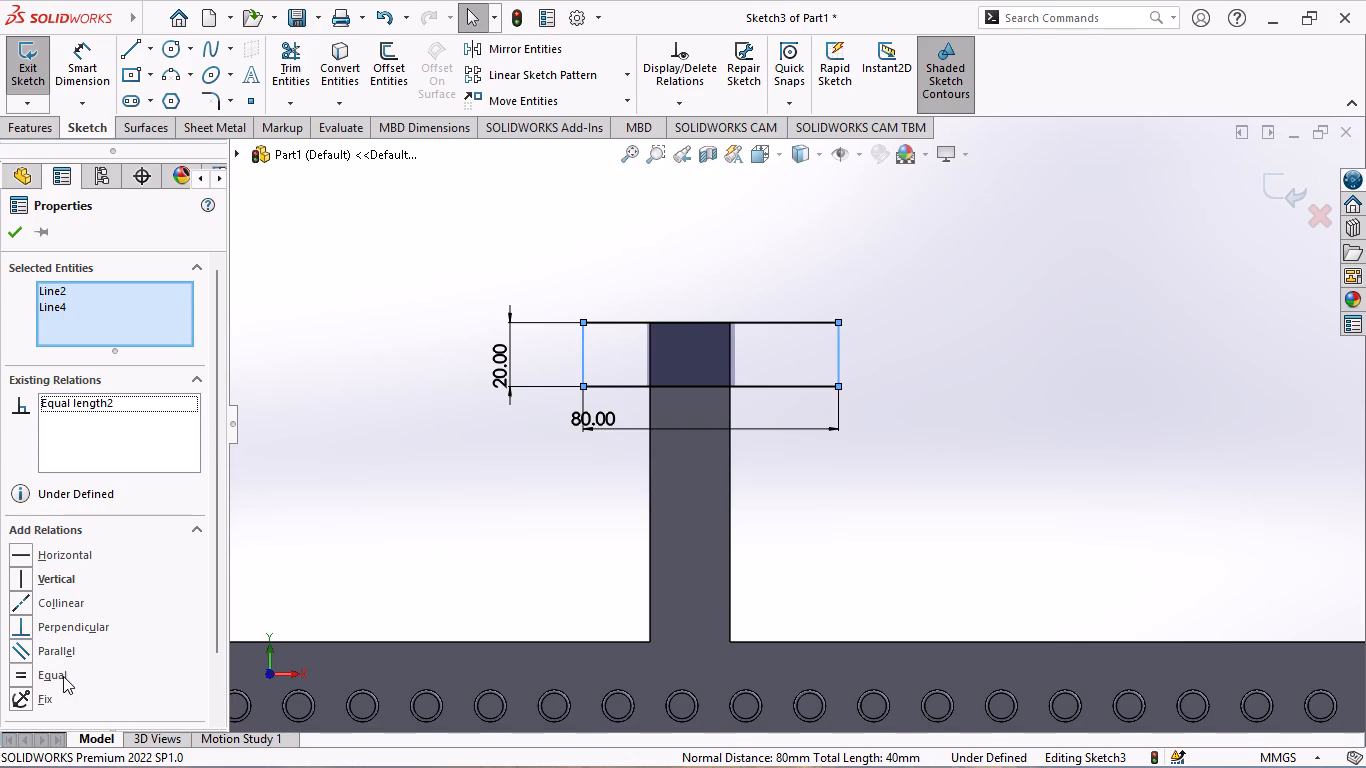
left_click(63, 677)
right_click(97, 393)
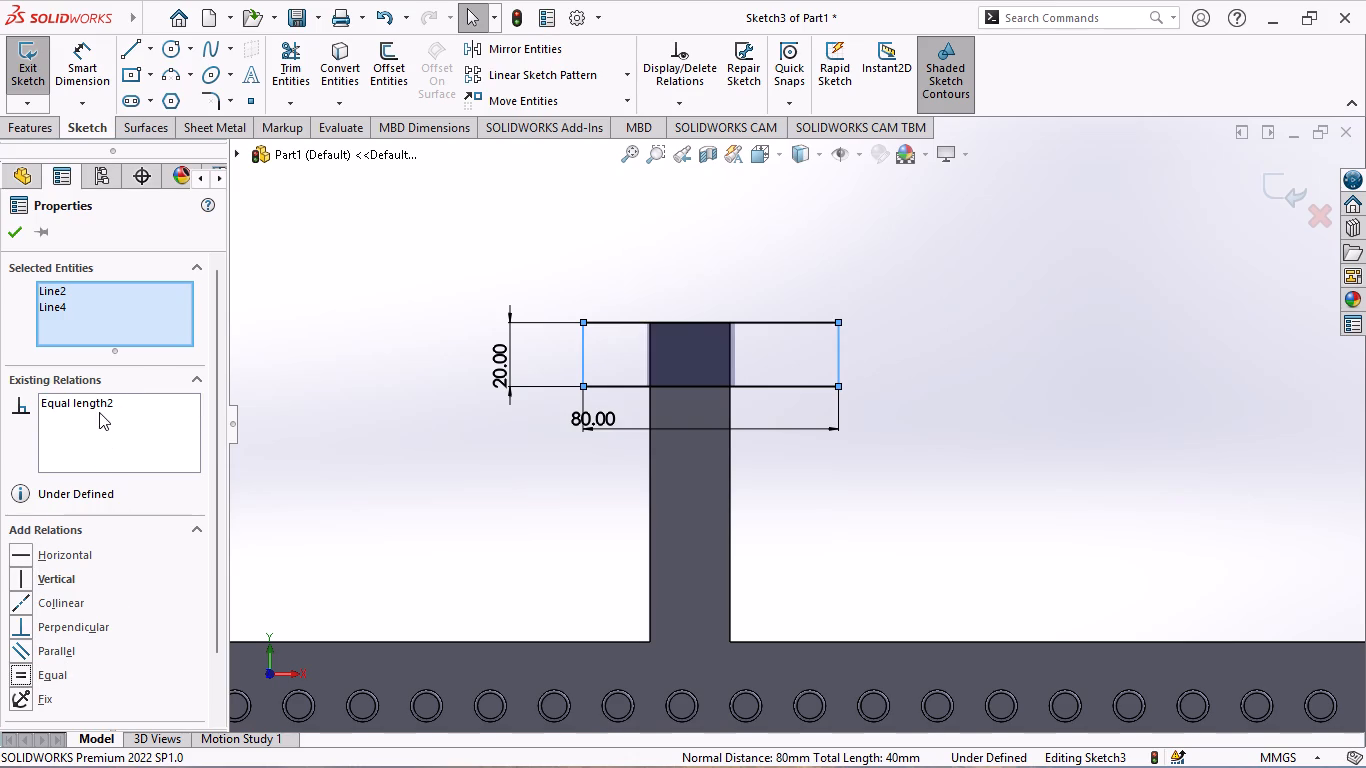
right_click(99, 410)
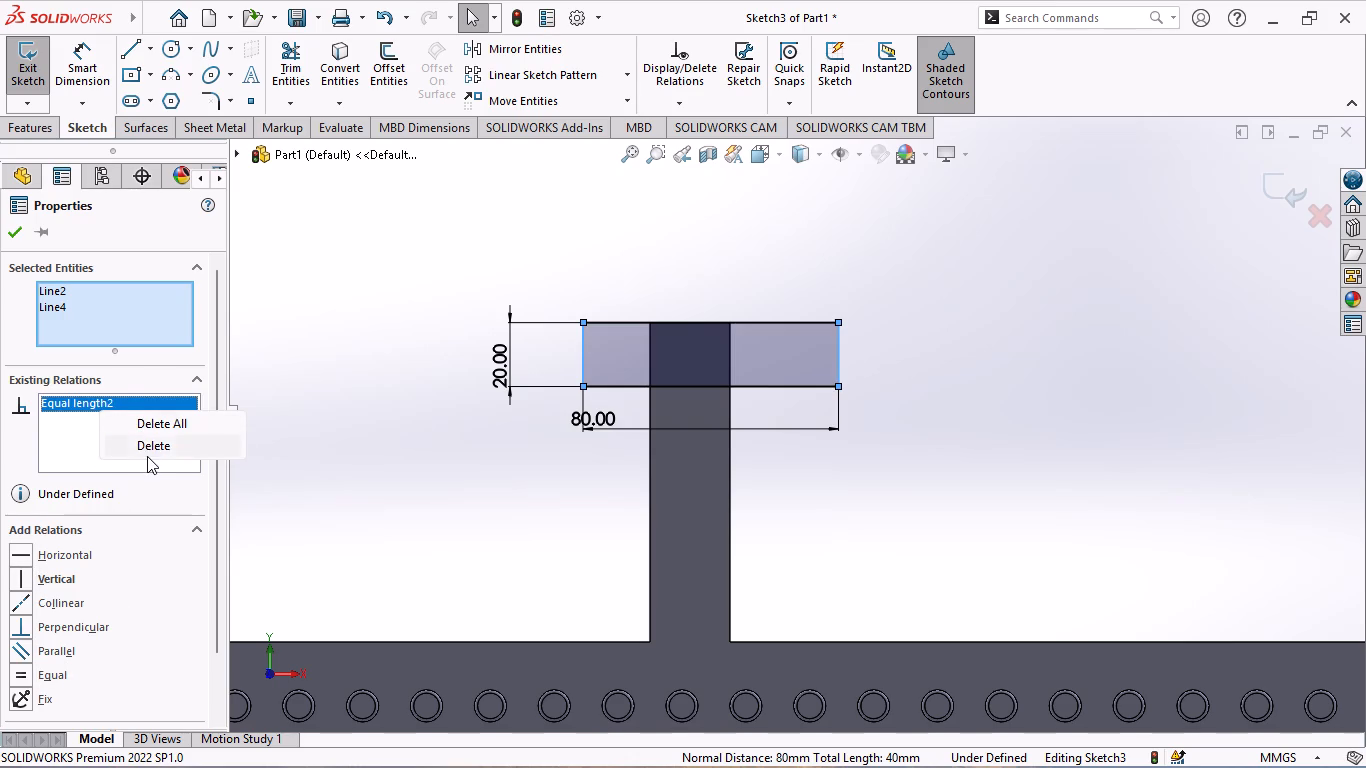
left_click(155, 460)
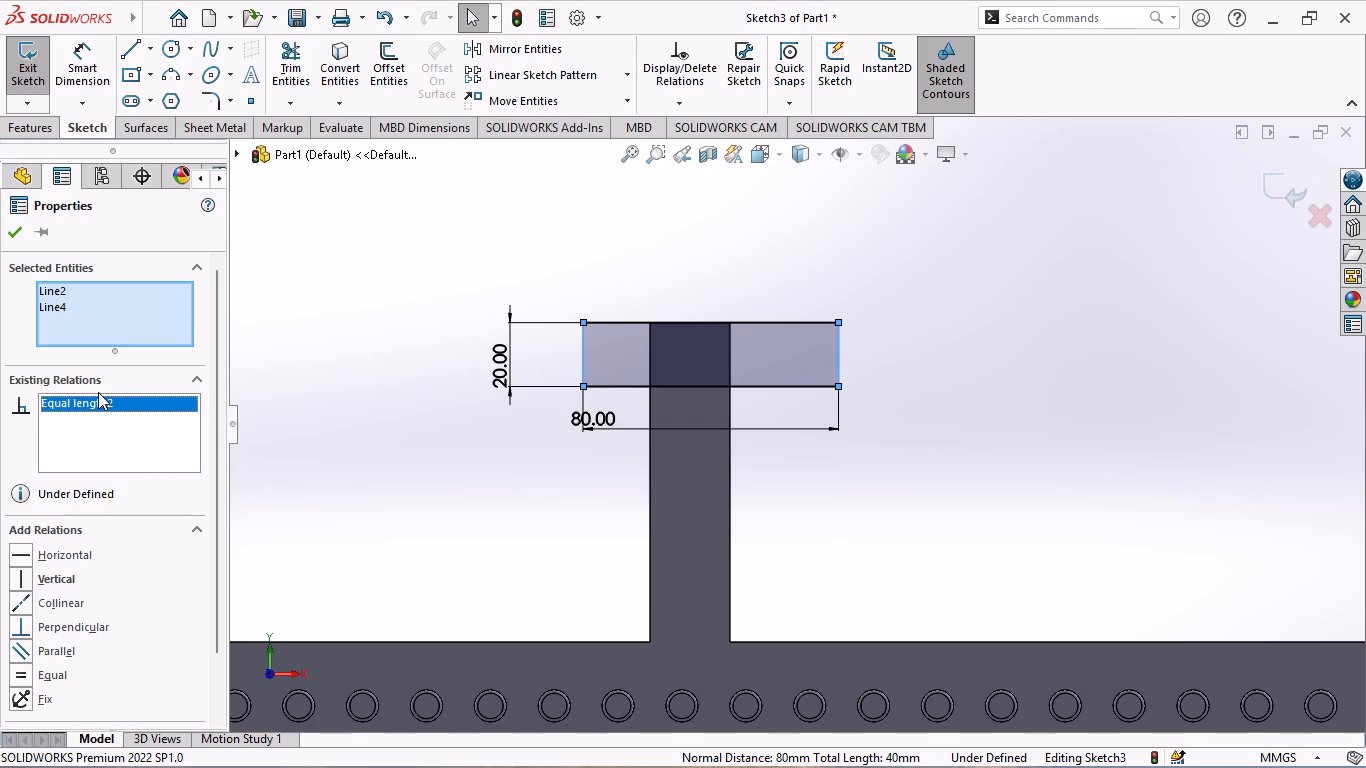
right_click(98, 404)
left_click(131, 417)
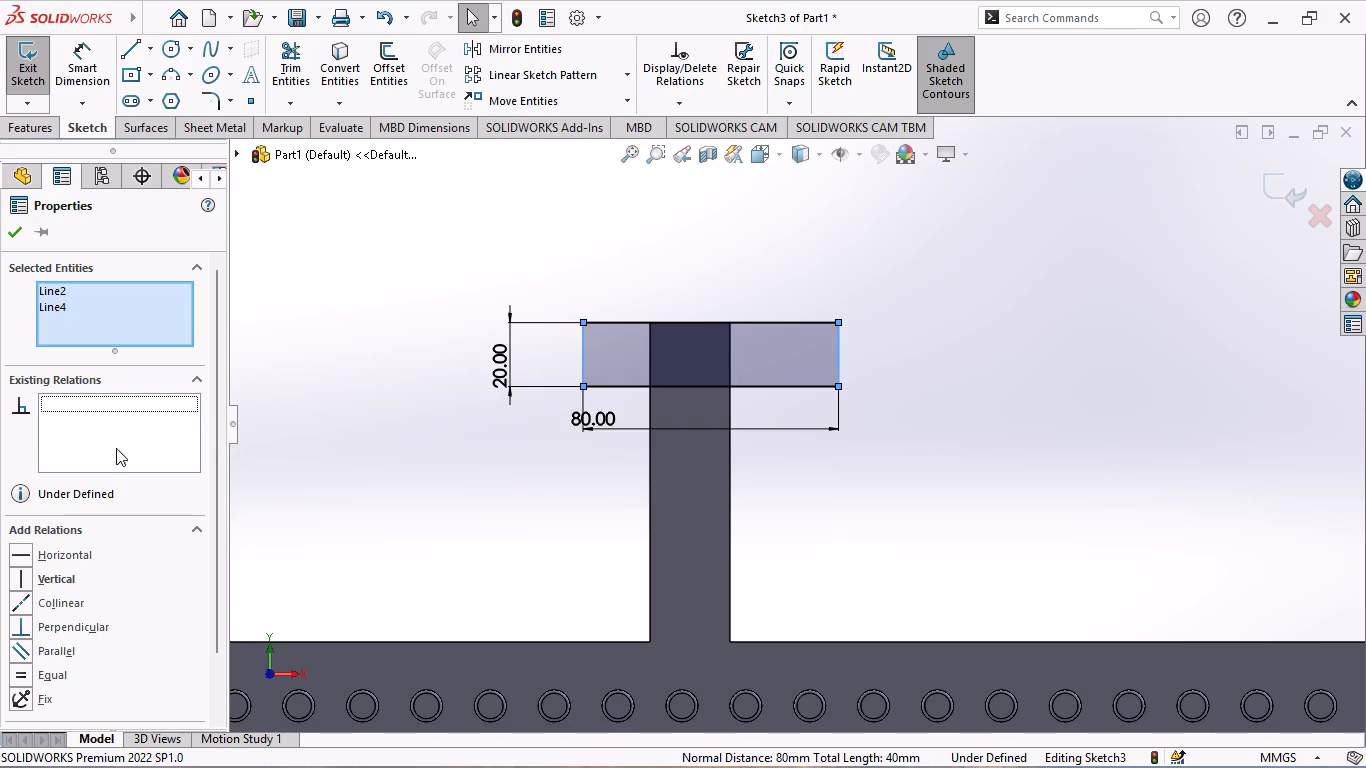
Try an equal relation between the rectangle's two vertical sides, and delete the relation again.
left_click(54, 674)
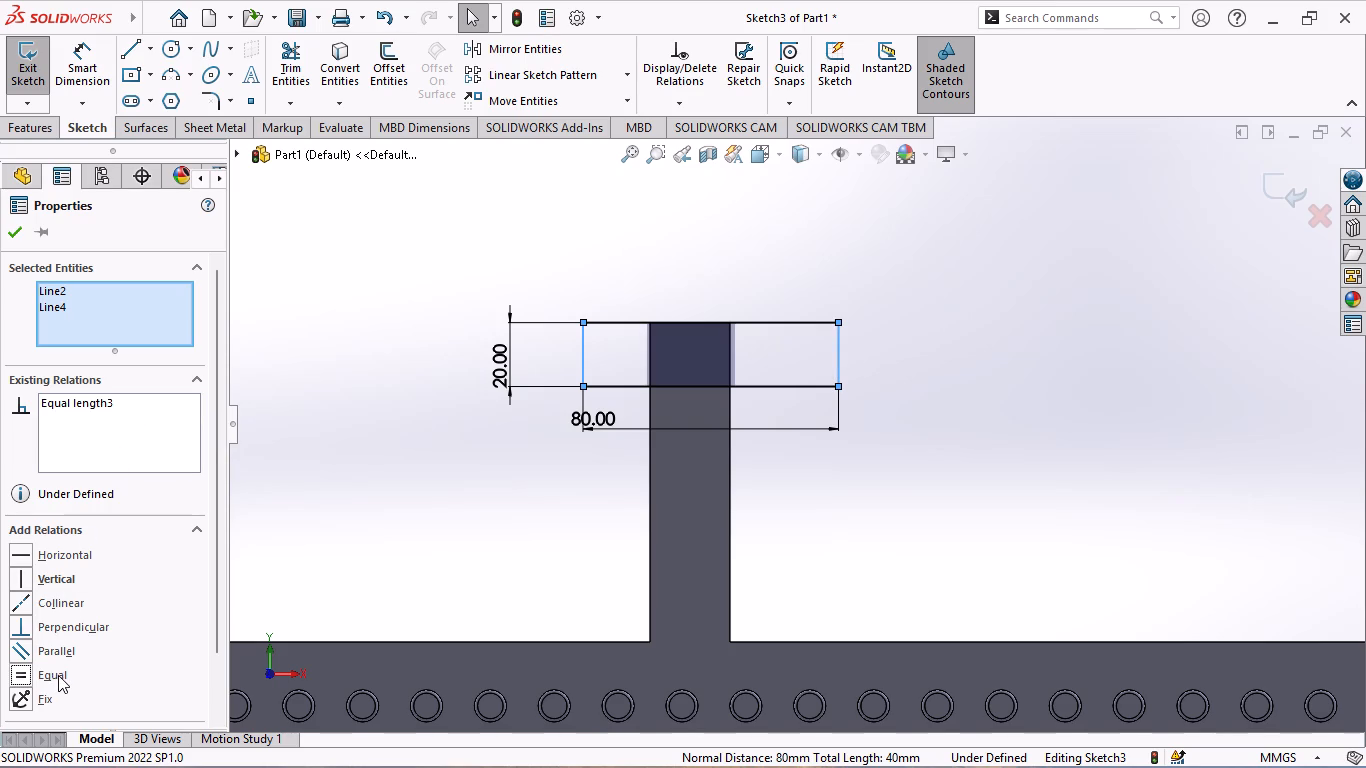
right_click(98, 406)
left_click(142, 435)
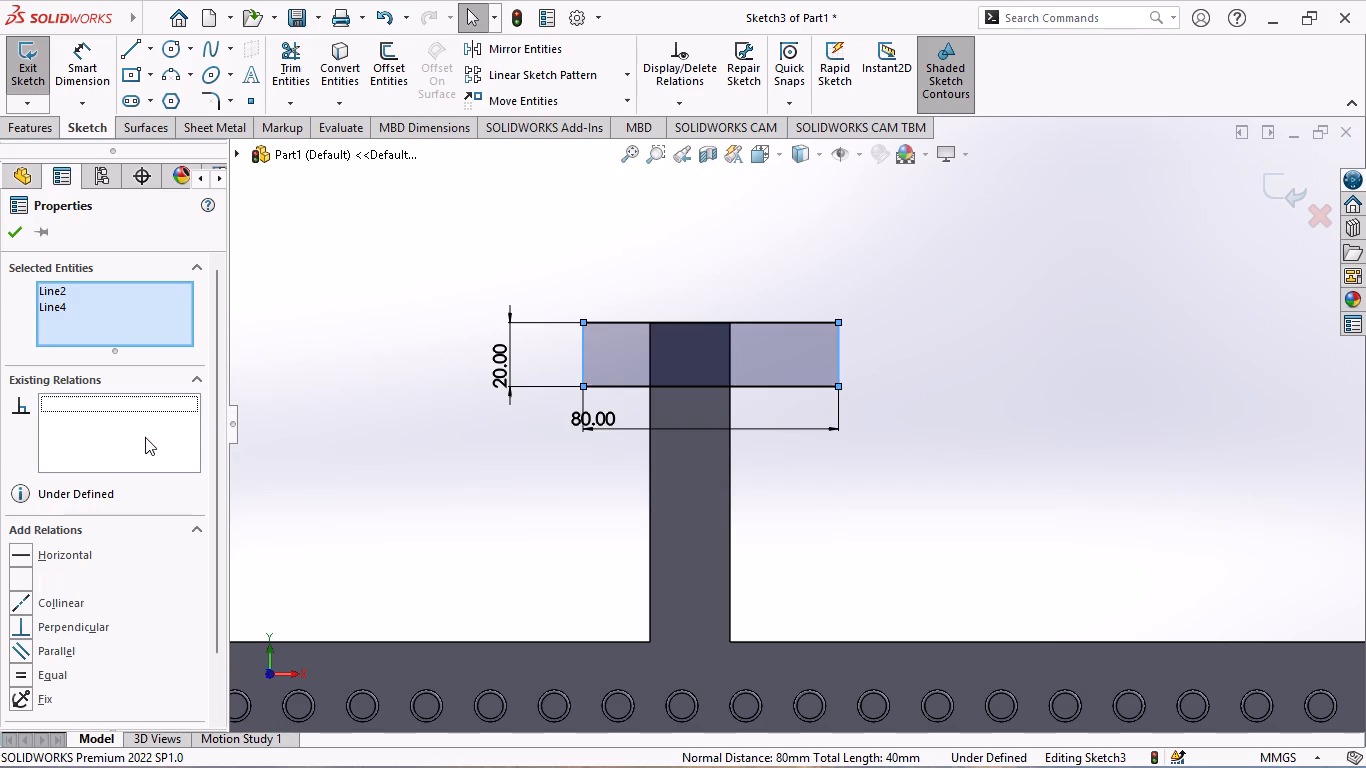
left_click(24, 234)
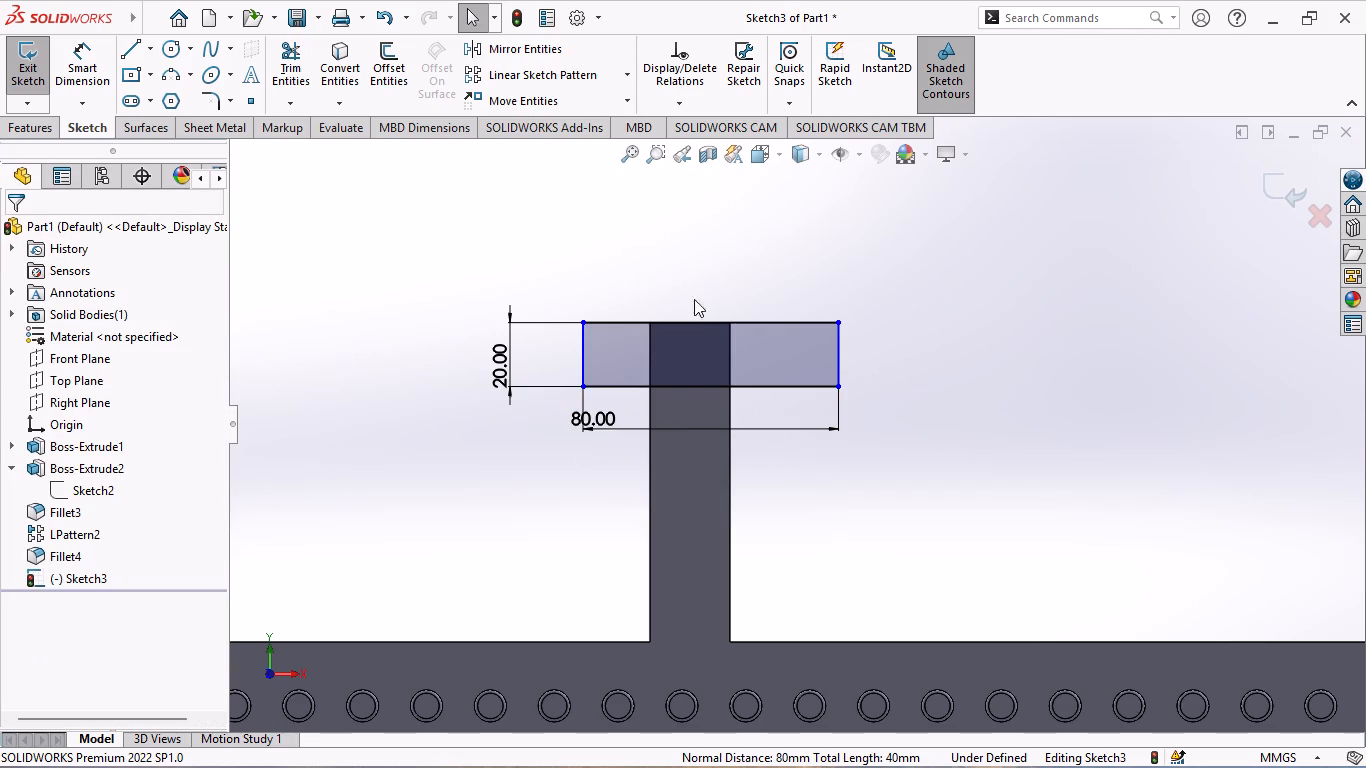
Sketch a vertical centerline about 144 mm long down the middle of the leftmost tab, starting above the rectangle.
left_click(150, 57)
left_click(149, 95)
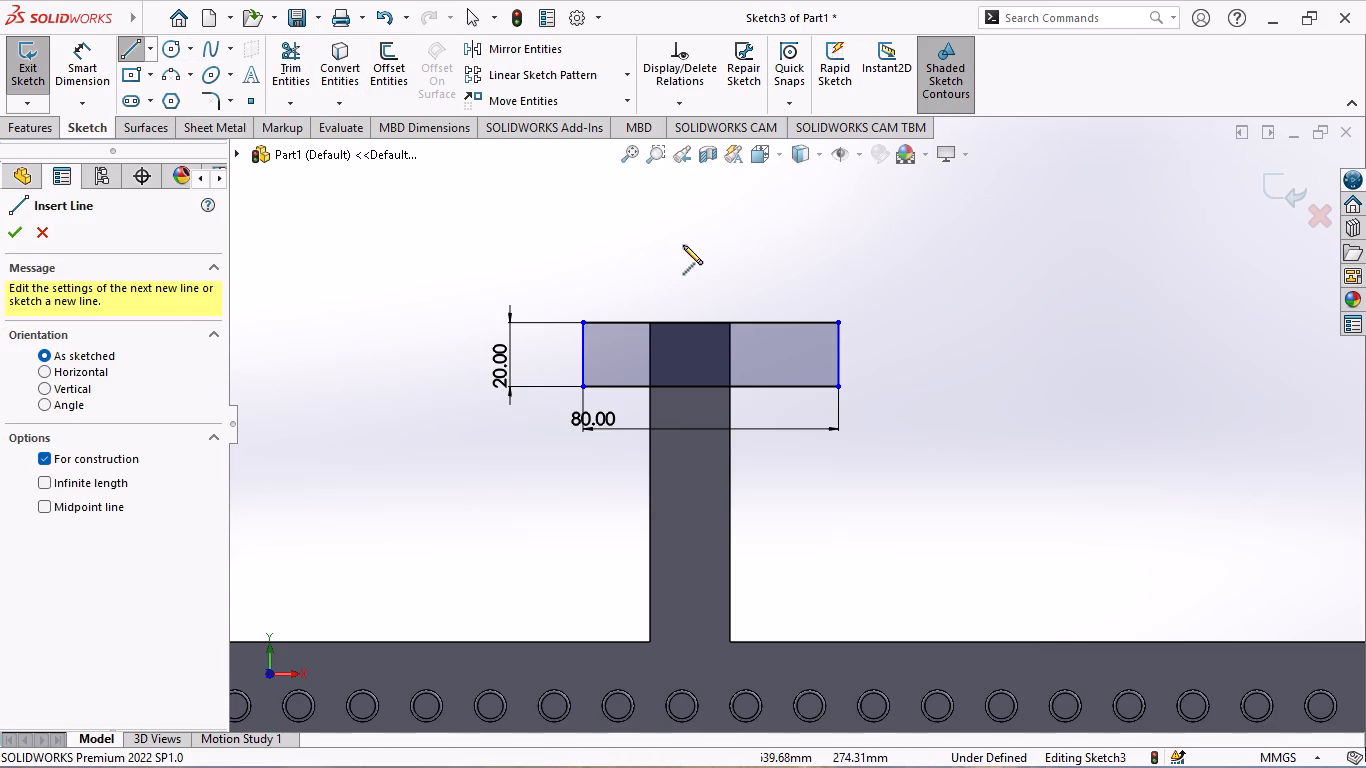
left_click(690, 177)
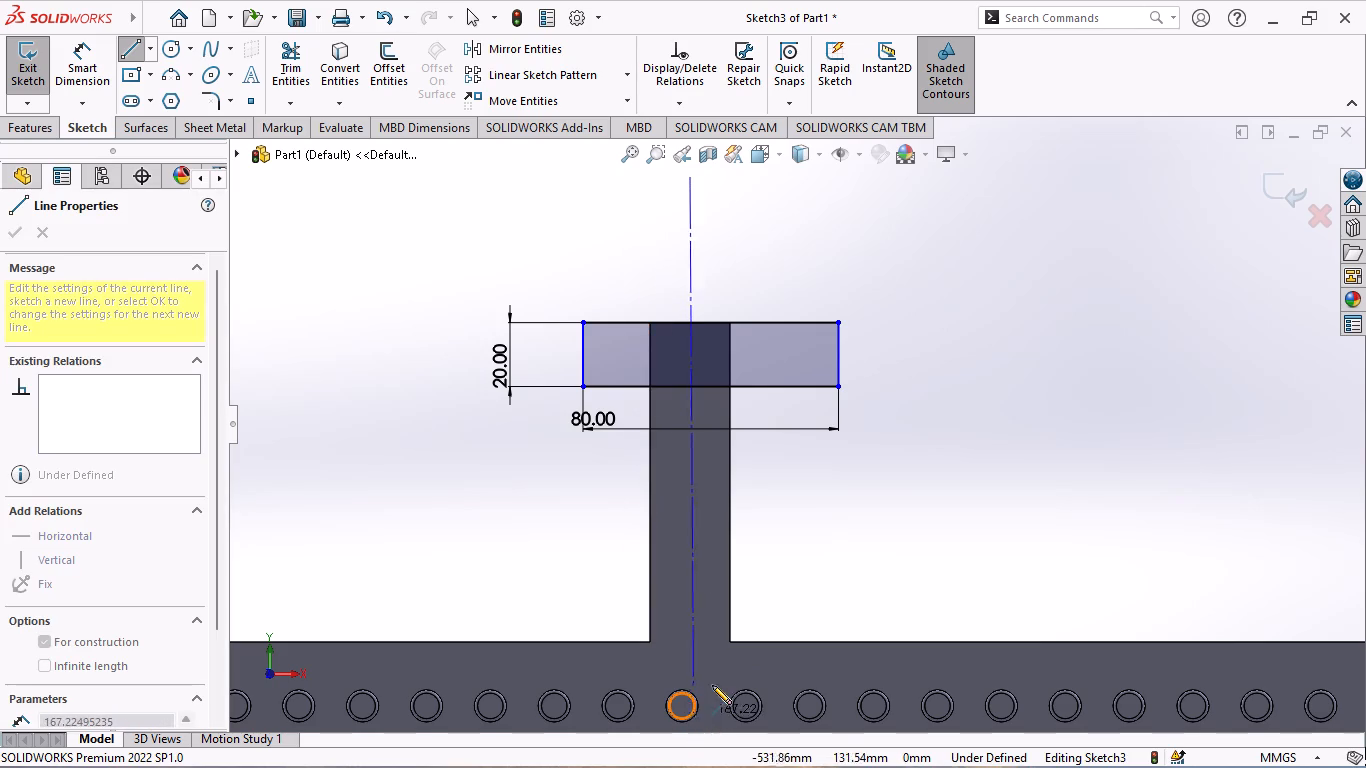
left_click(690, 636)
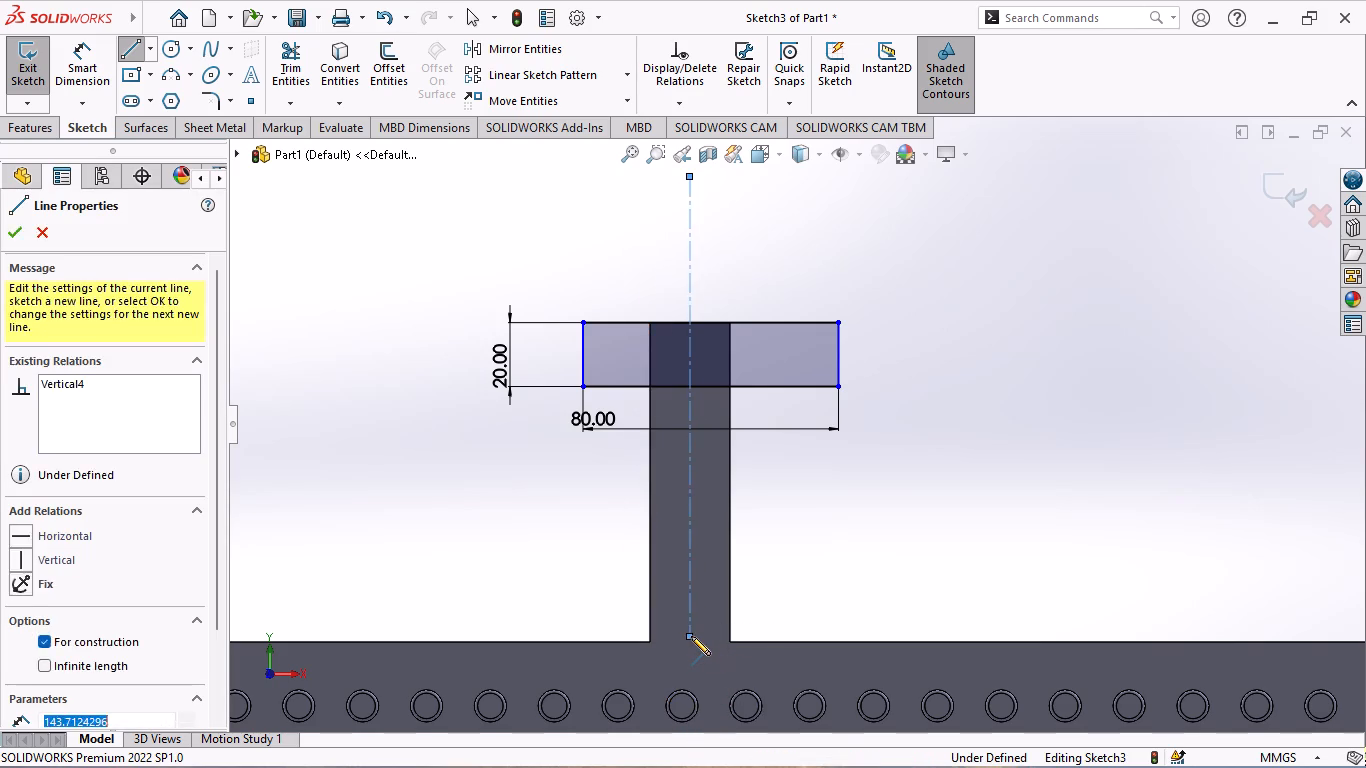
key("Escape")
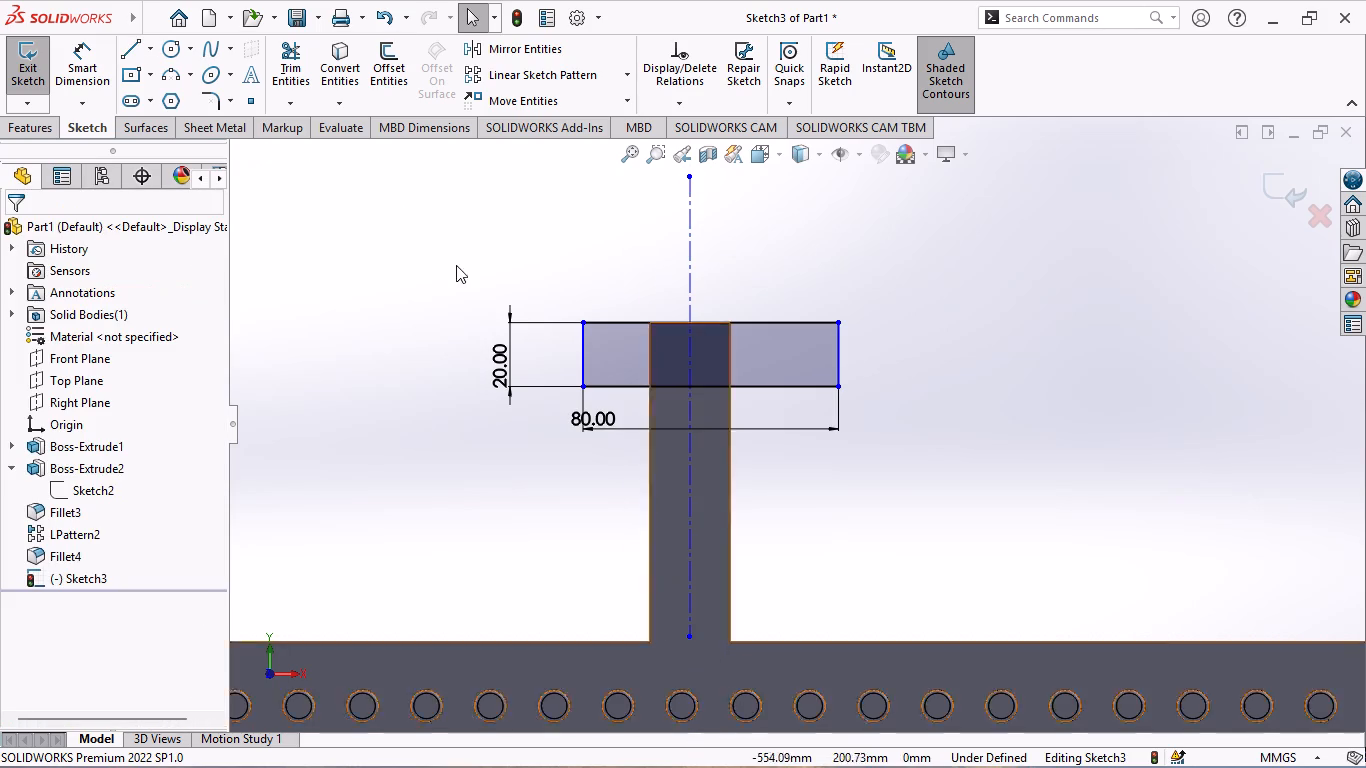
Dimension the centerline at 25/2 mm from the leftmost tab's left edge.
left_click(67, 75)
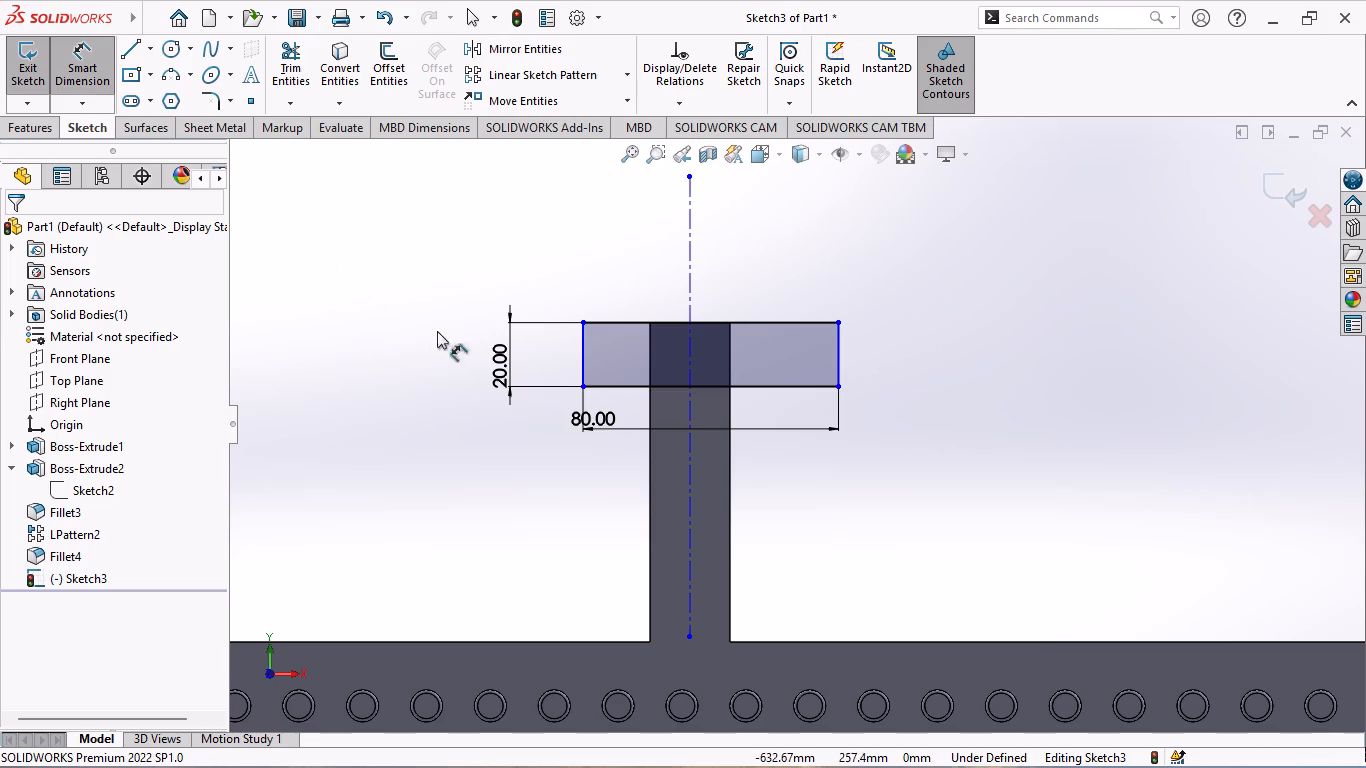
left_click(647, 493)
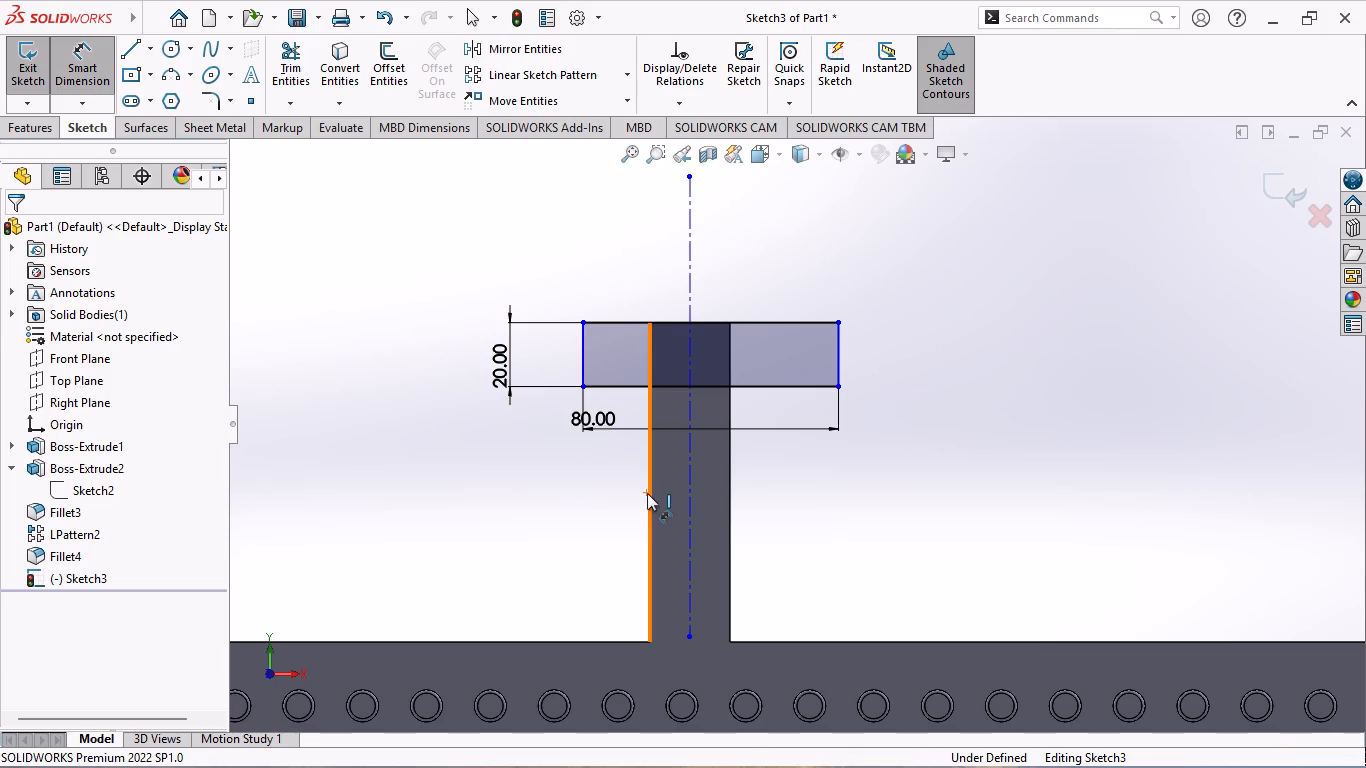
left_click(689, 494)
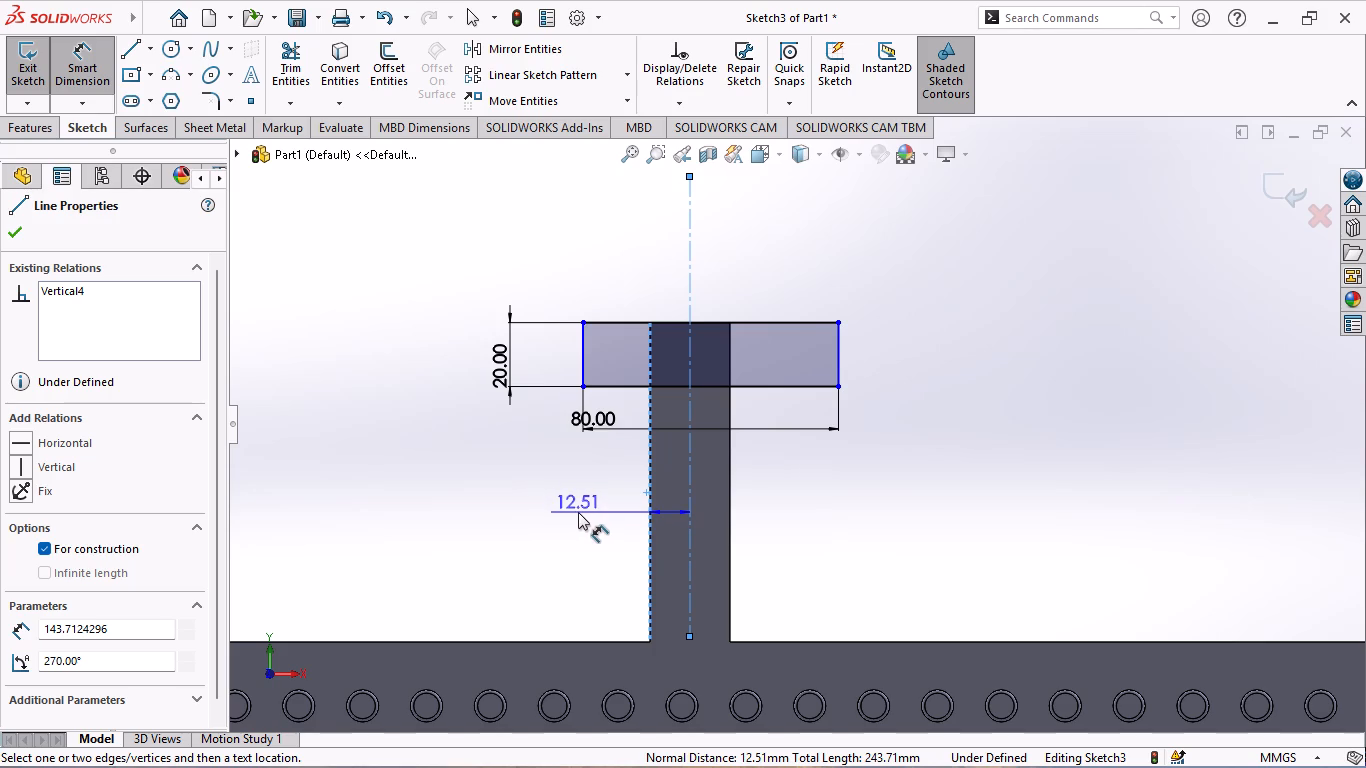
key("2")
key("5")
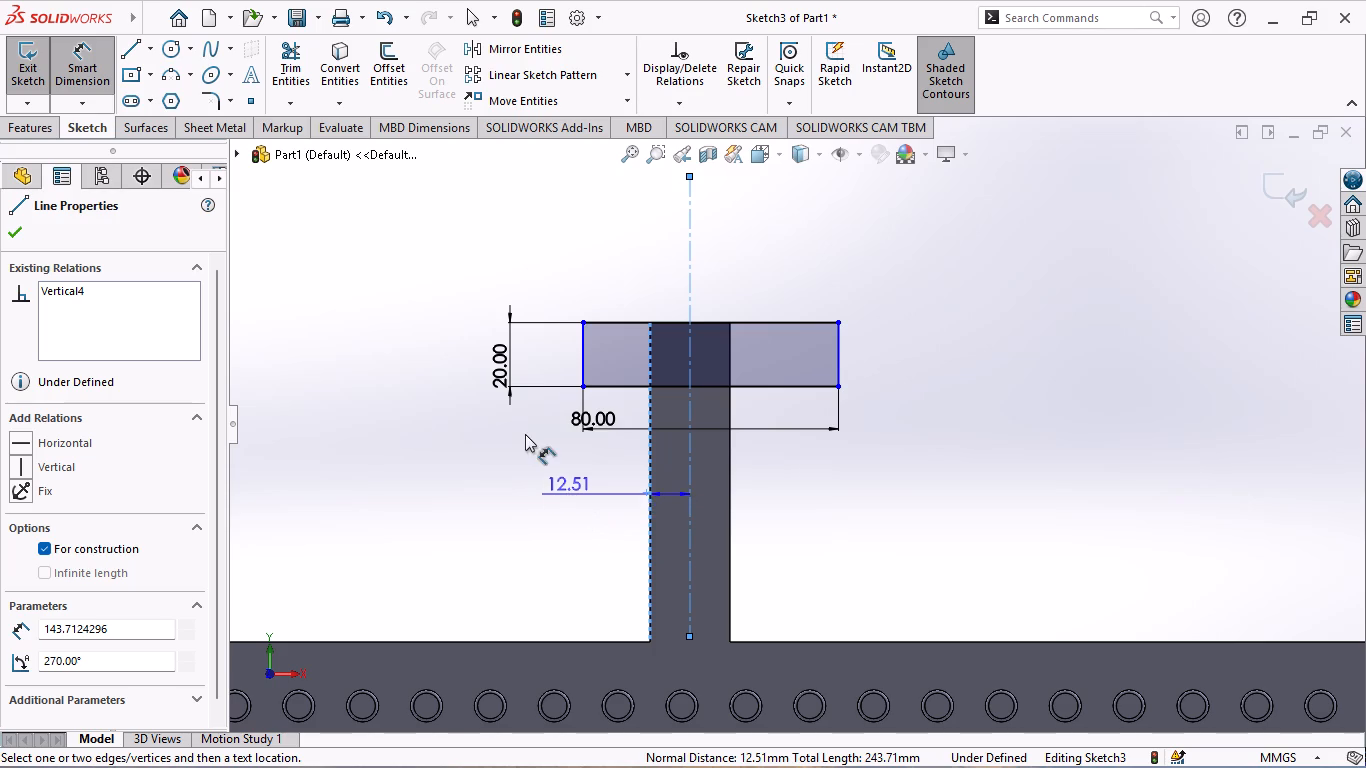
double_click(556, 480)
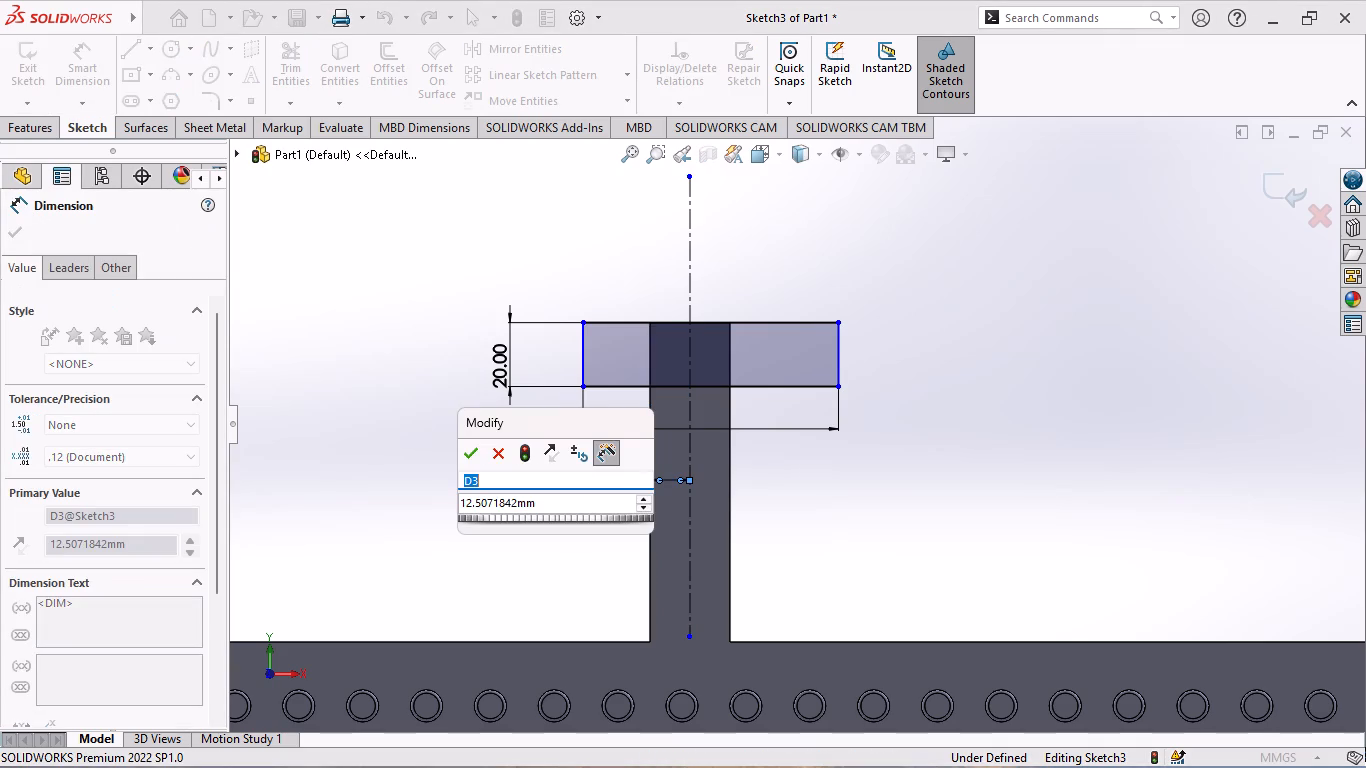
left_click(557, 501)
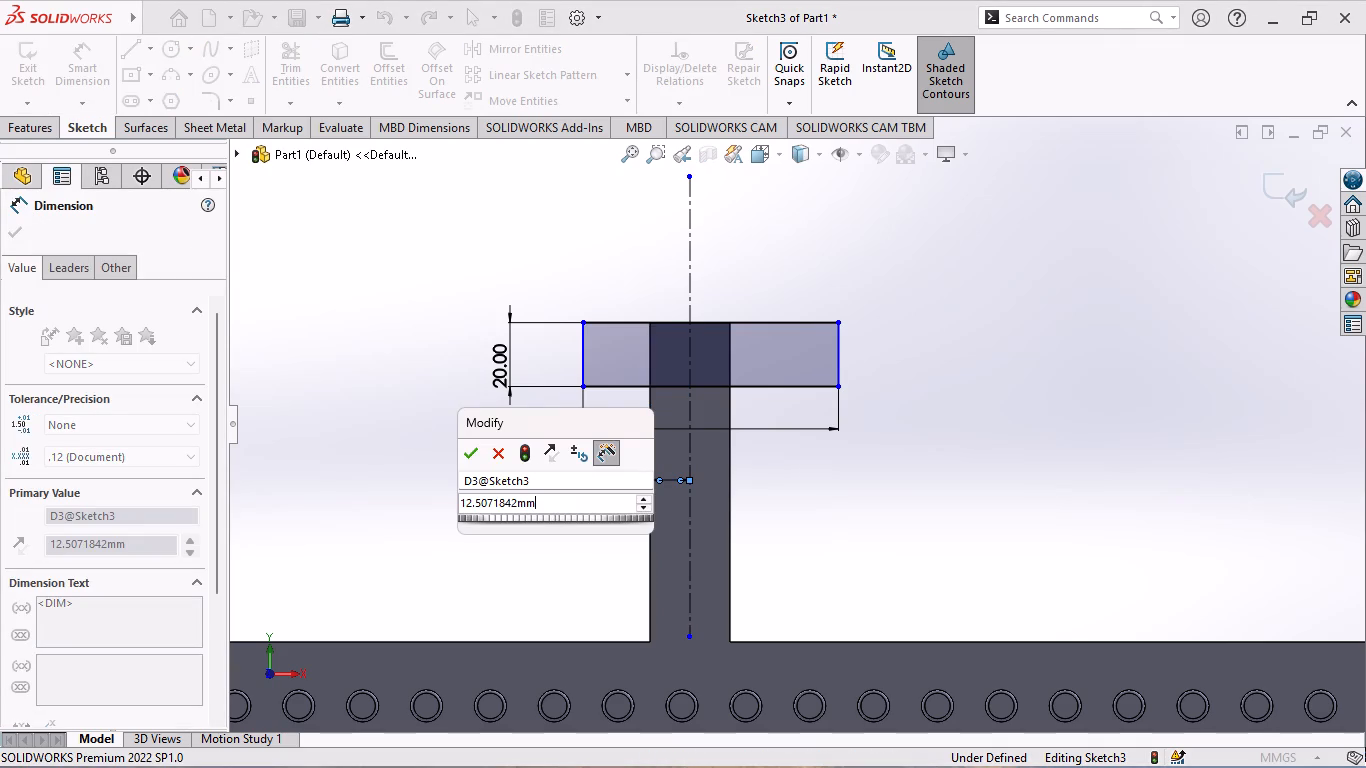
double_click(558, 502)
type("25")
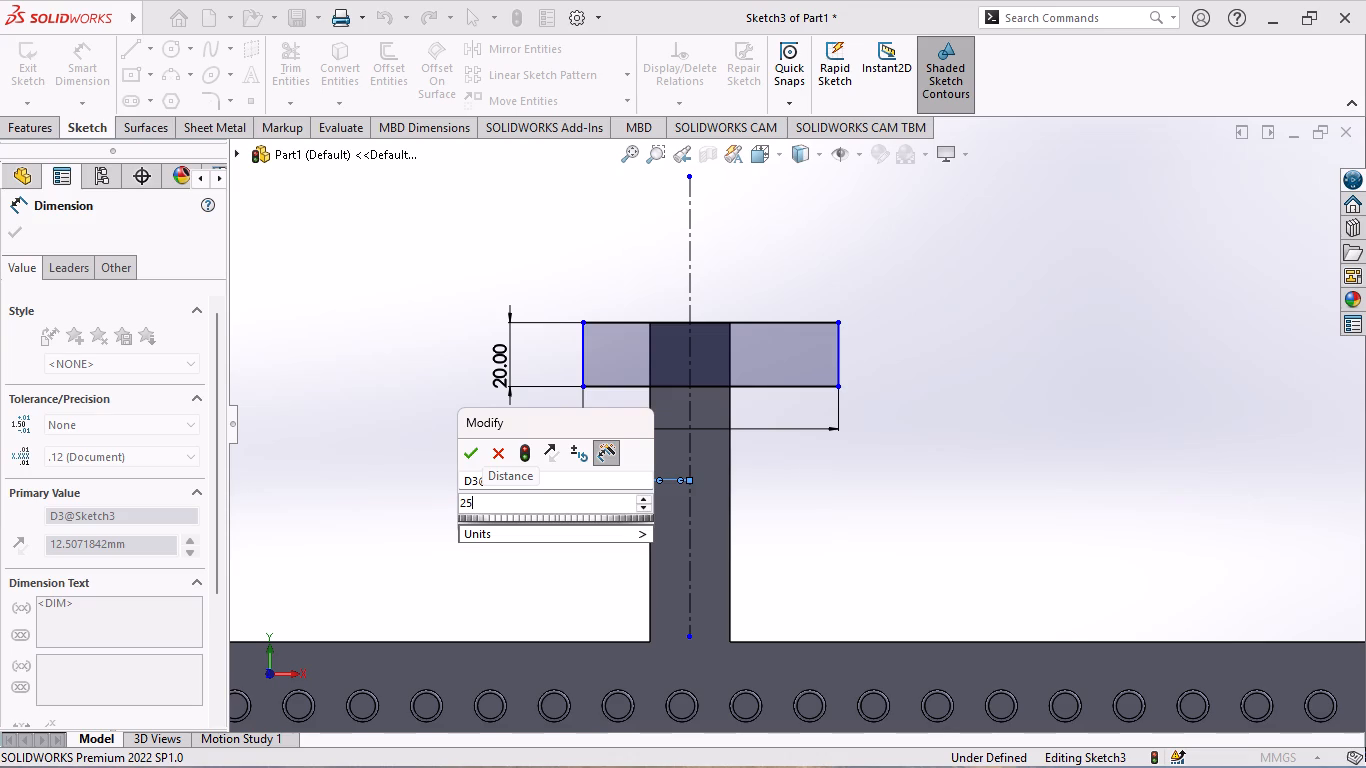
key("shift+question")
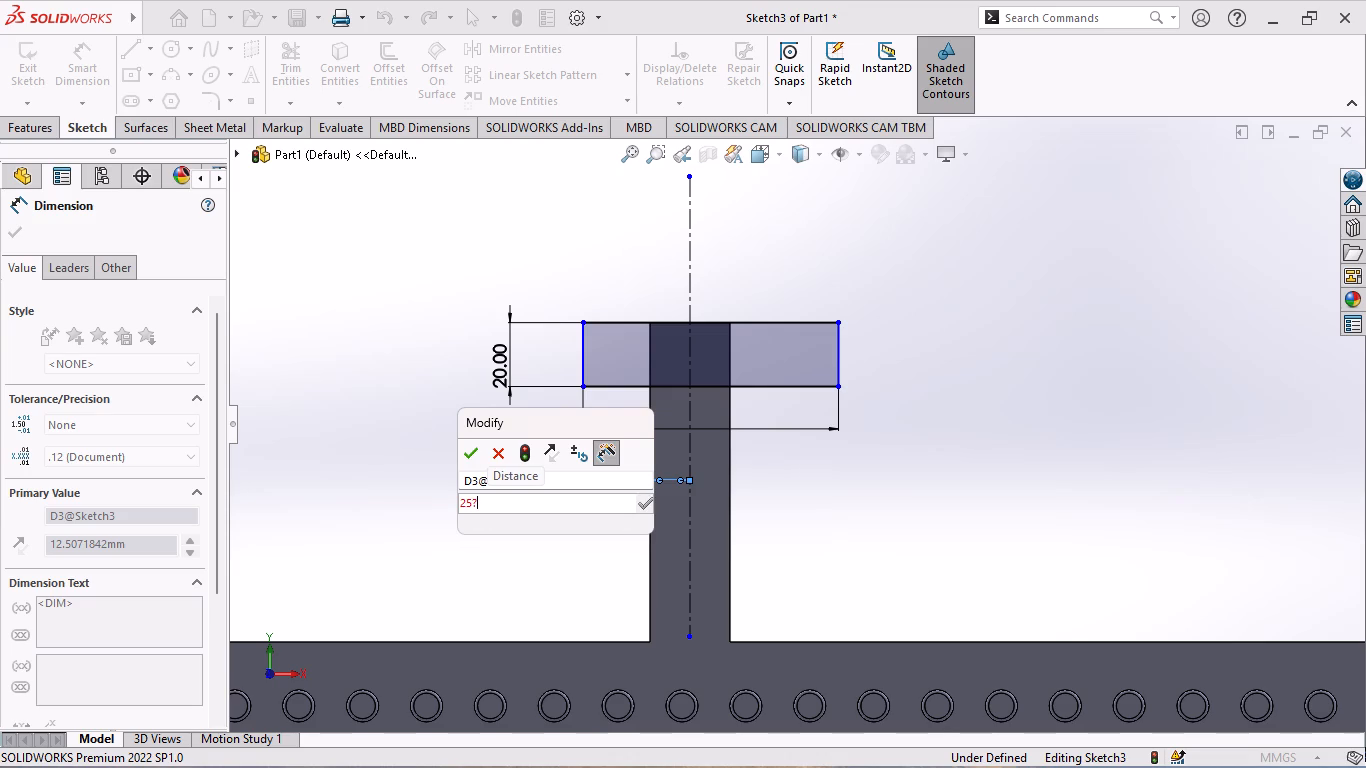
key("BackSpace")
key("slash")
key("2")
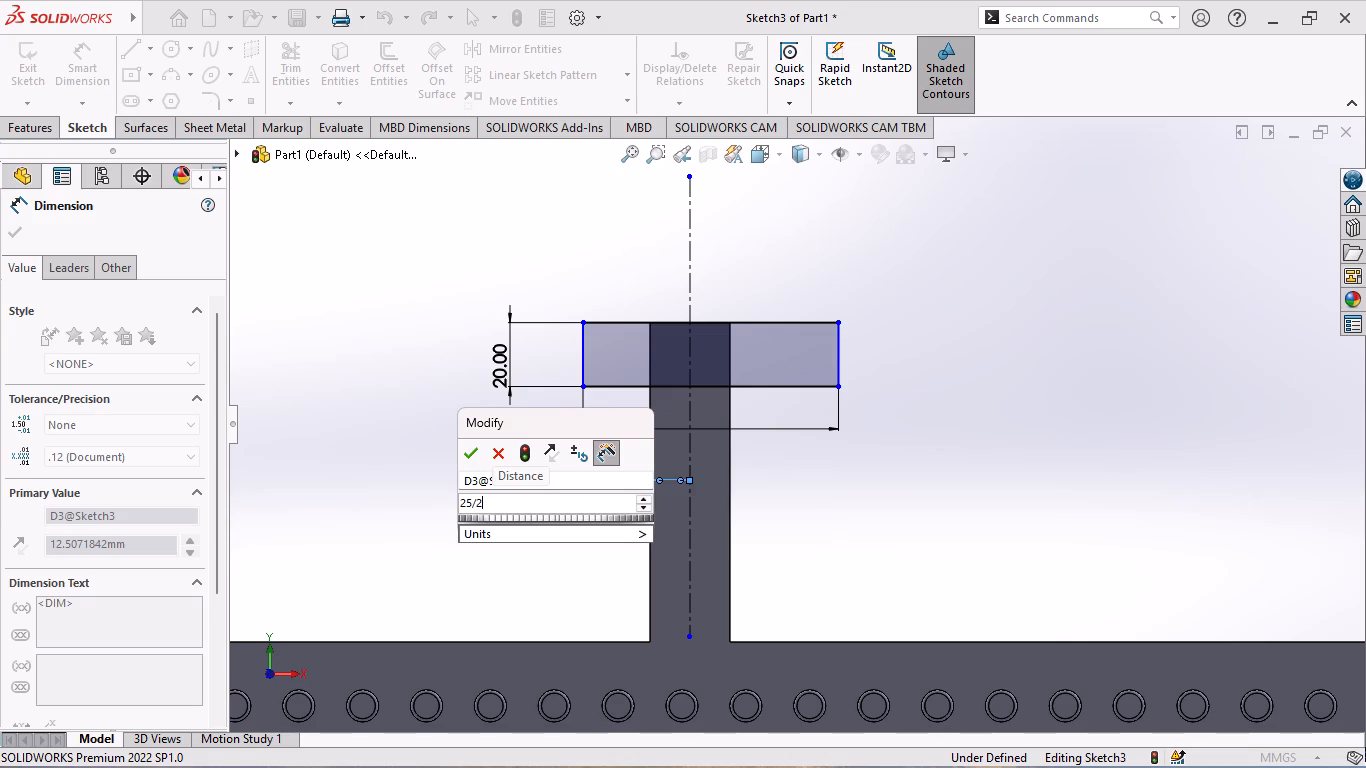
key("Return")
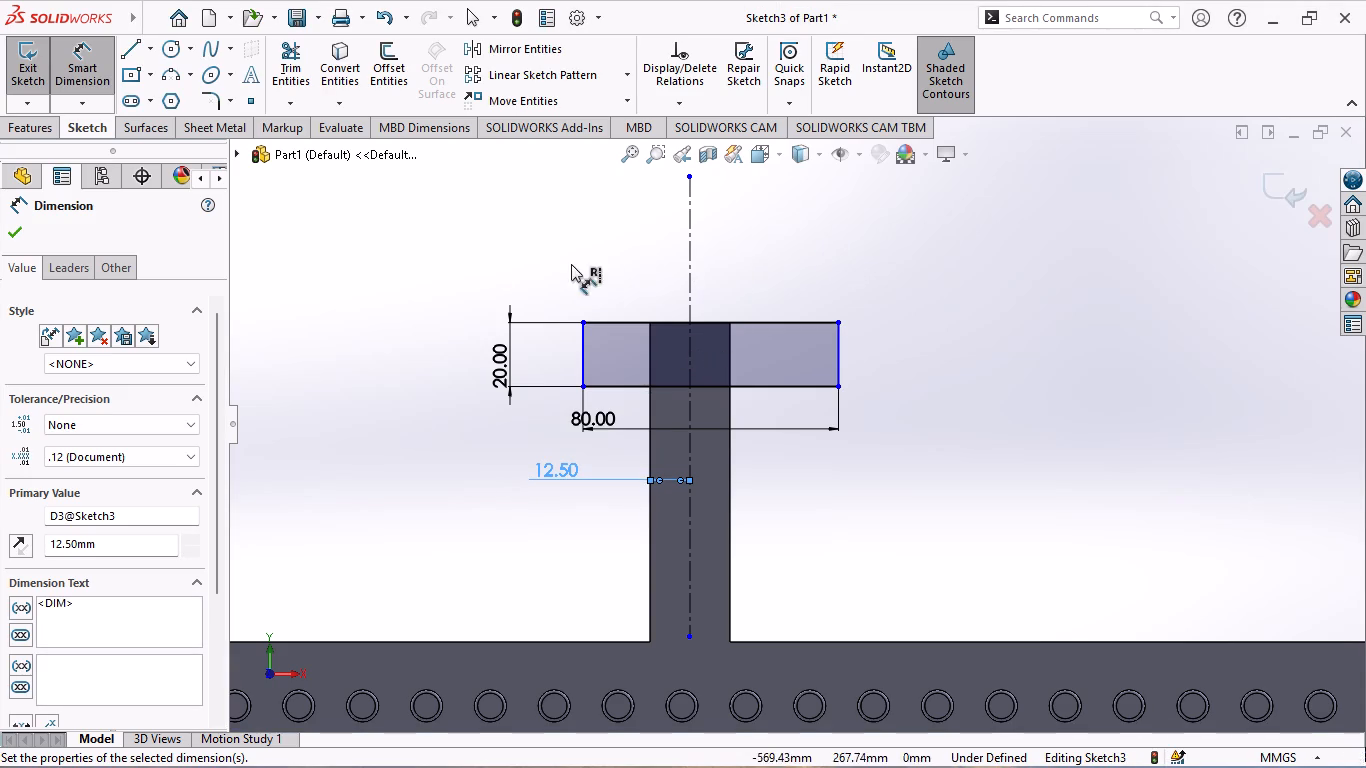
Delete the rectangle's 80 mm width dimension.
left_click(782, 428)
key("Delete")
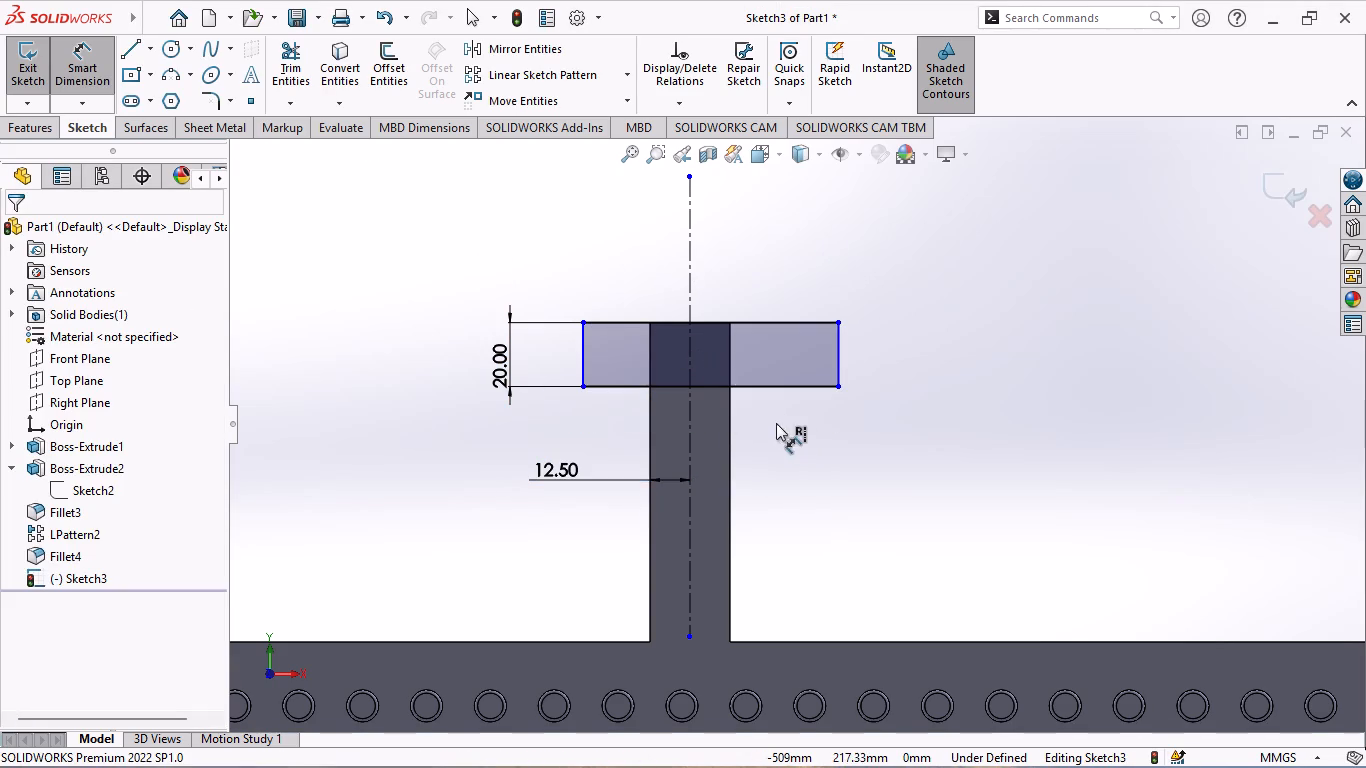
Dimension the rectangle's left side at 40 mm from the centerline.
left_click(580, 355)
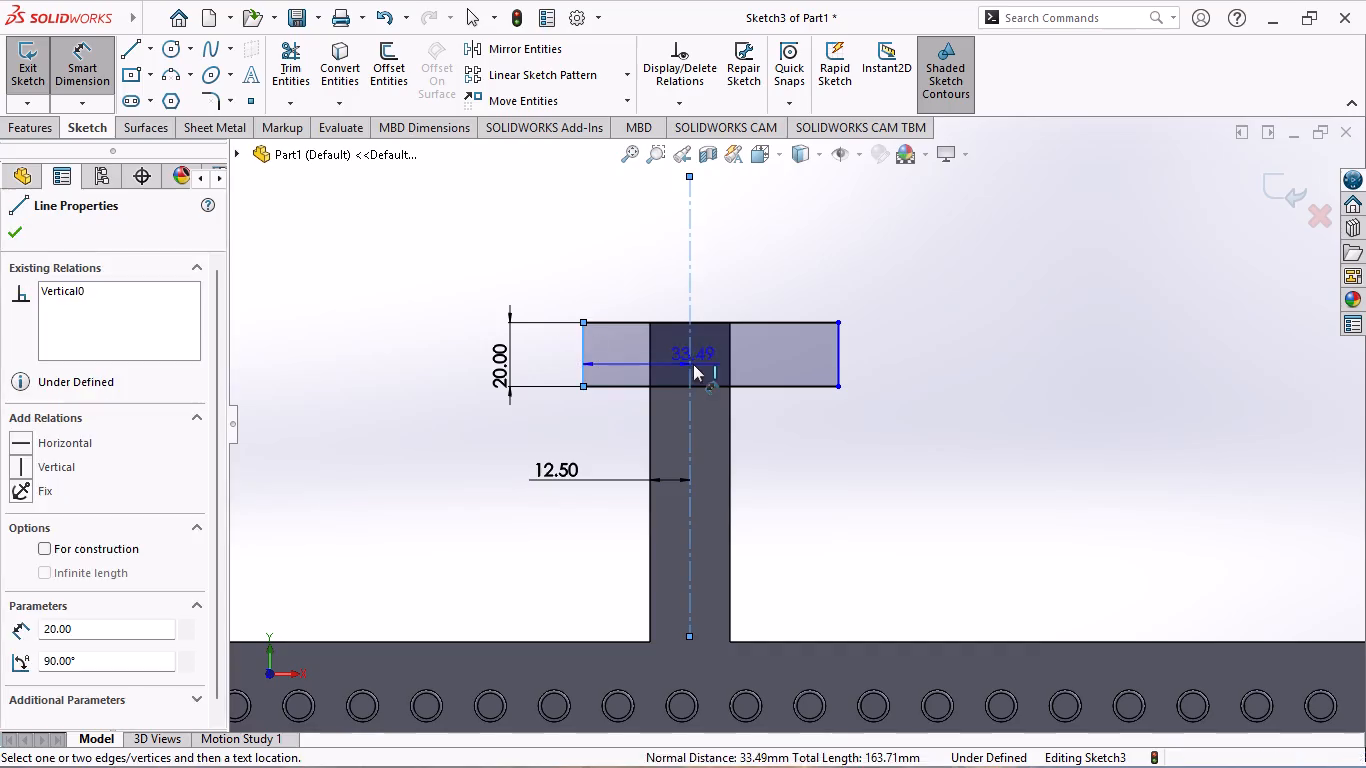
left_click(686, 364)
left_click(614, 420)
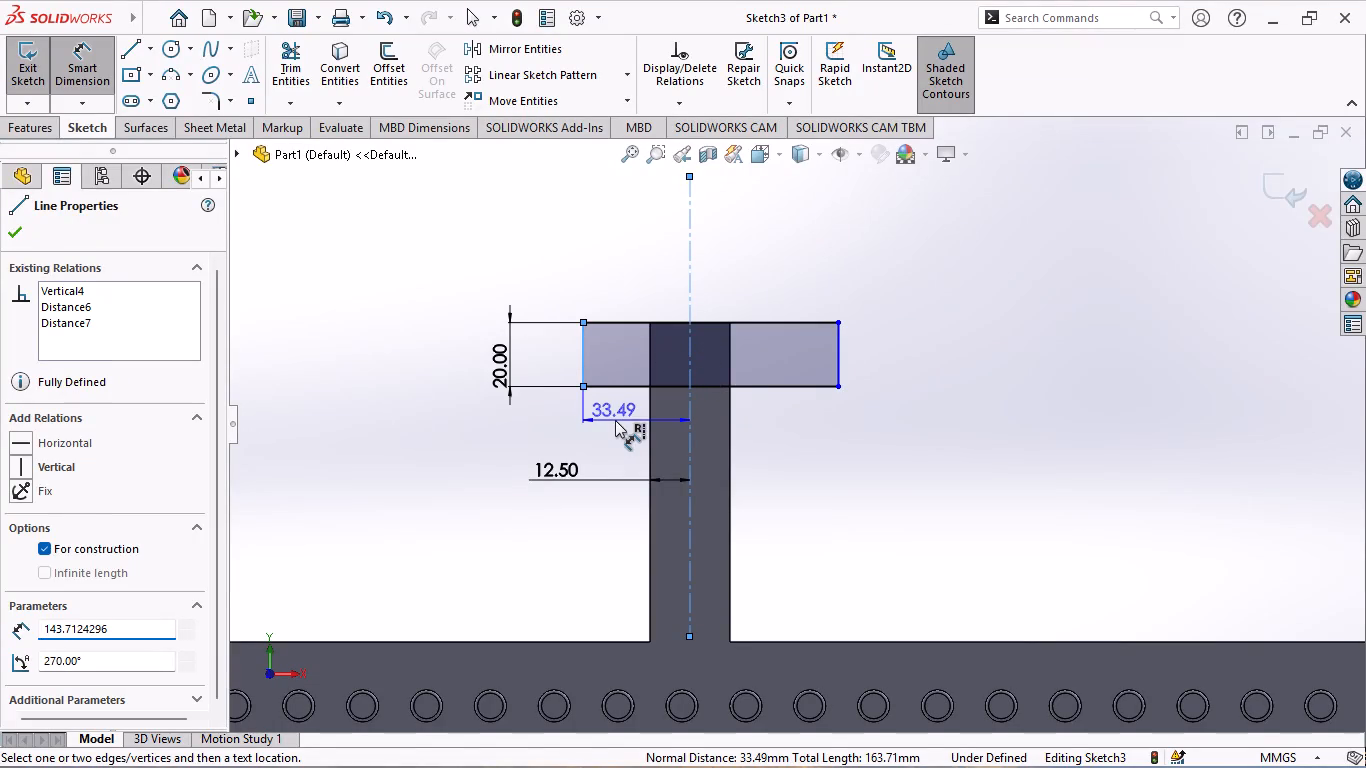
key("4")
key("0")
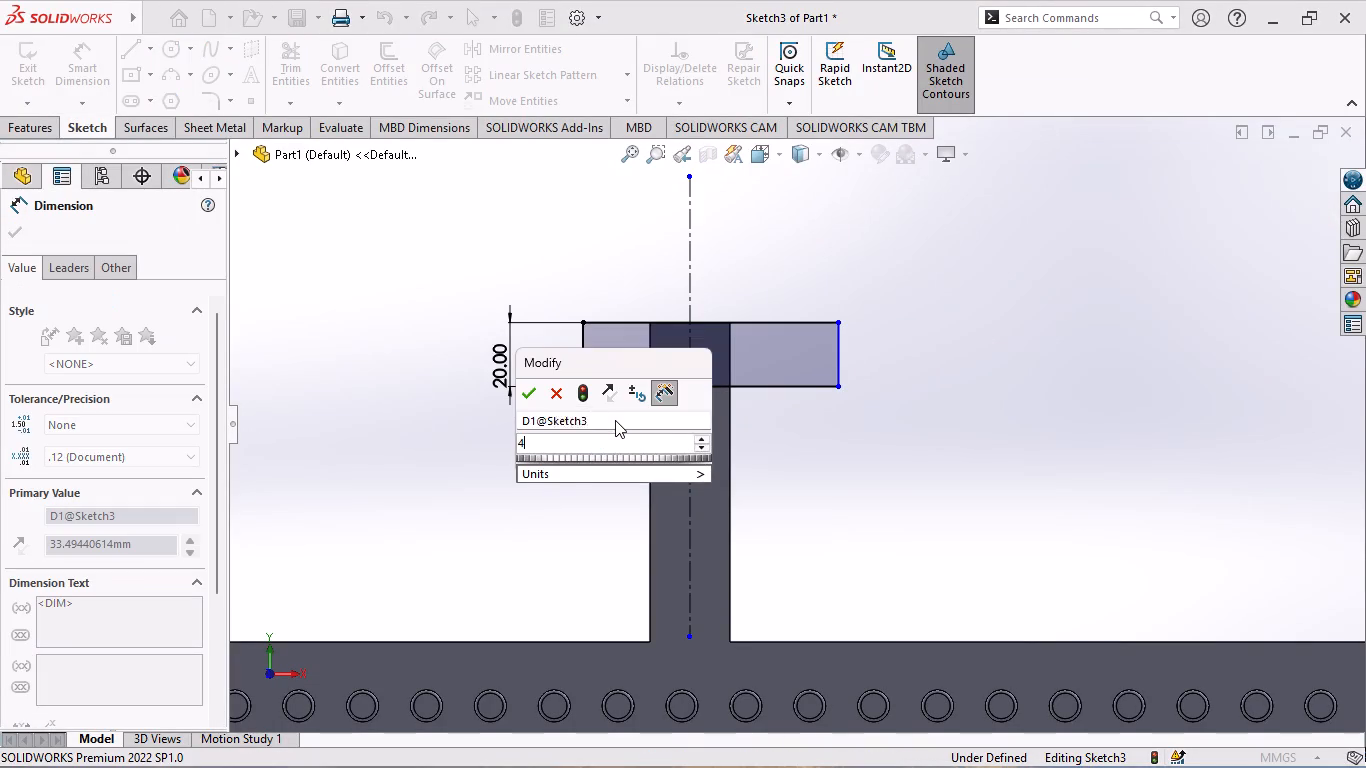
key("Return")
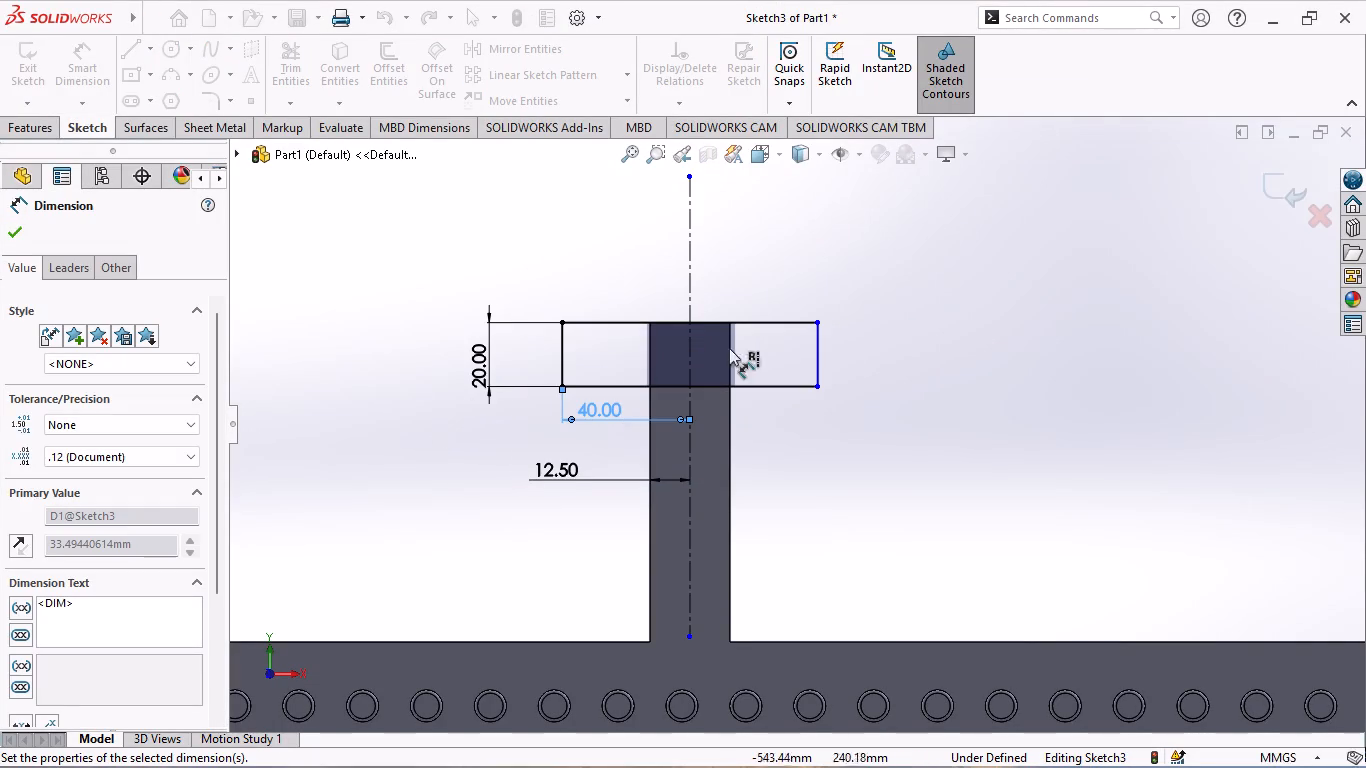
left_click(6, 231)
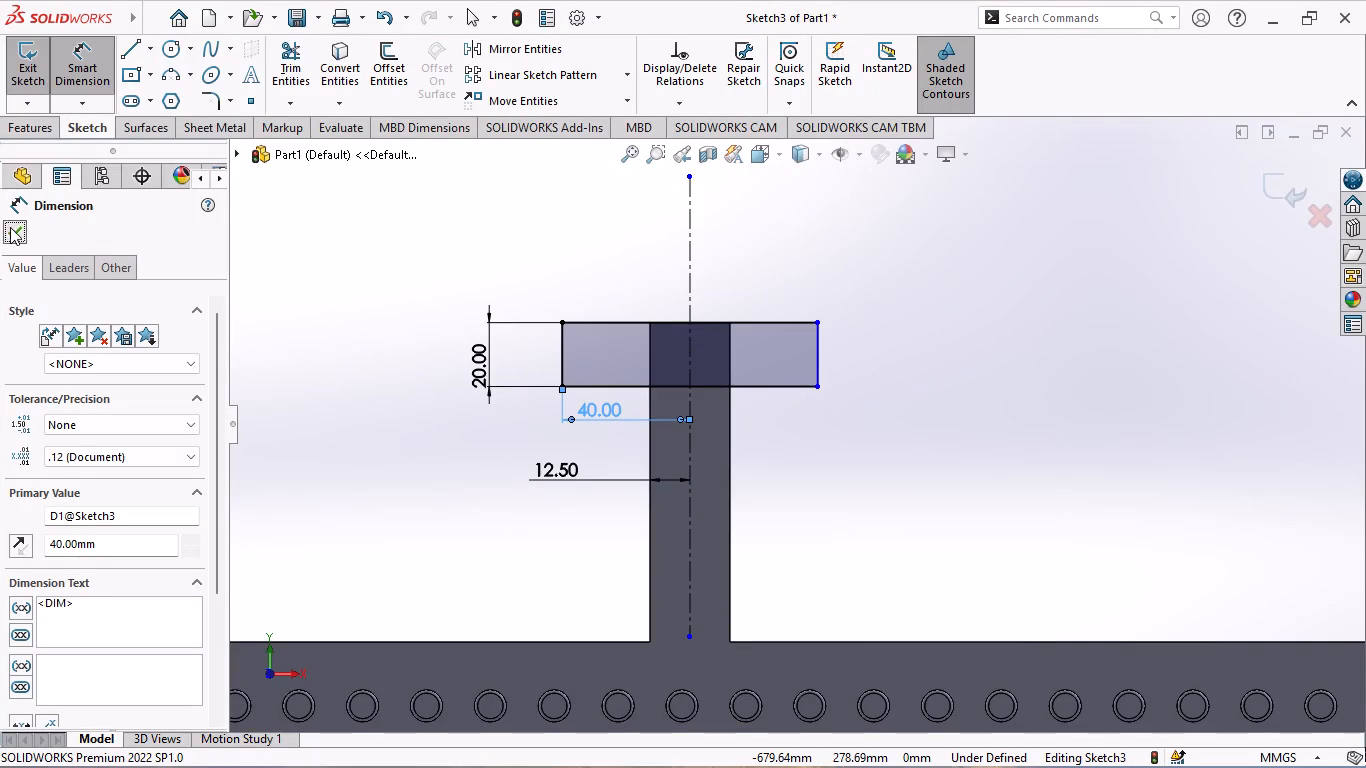
left_click(380, 215)
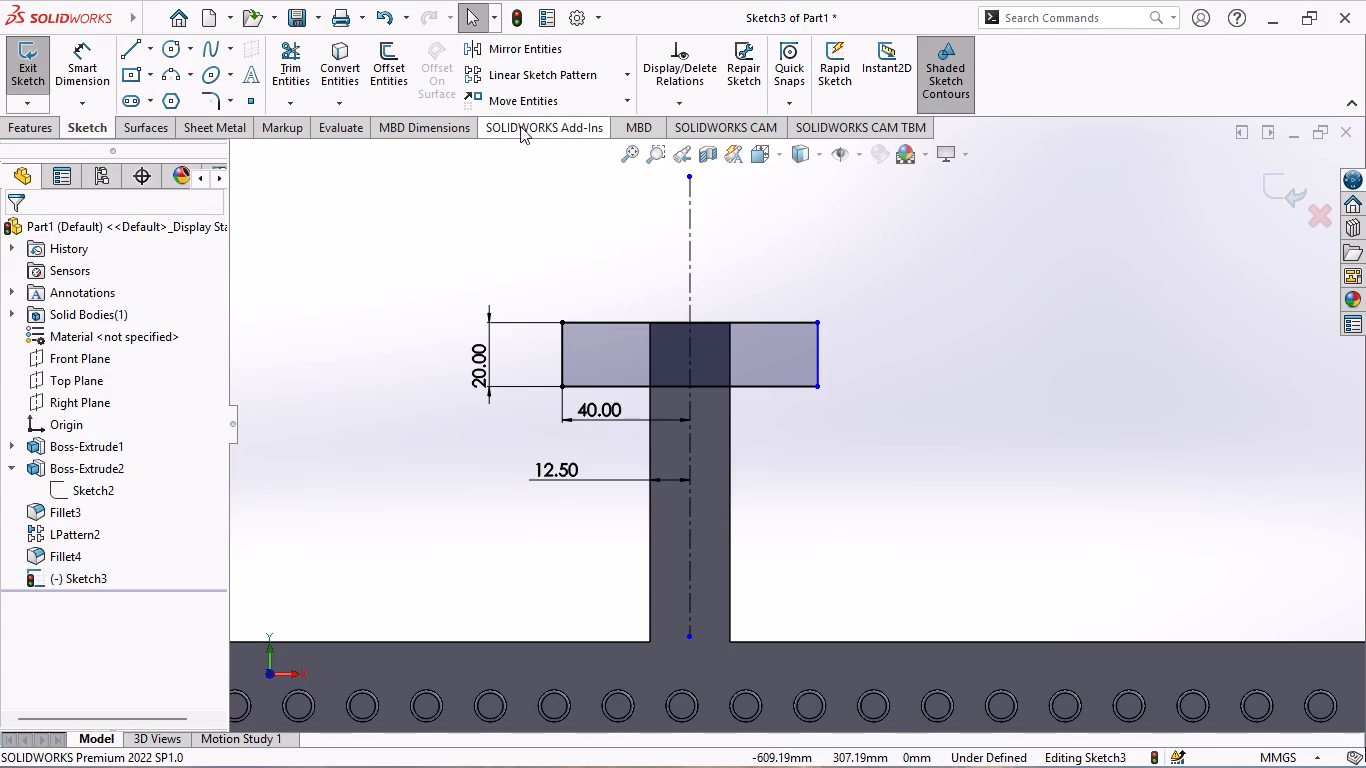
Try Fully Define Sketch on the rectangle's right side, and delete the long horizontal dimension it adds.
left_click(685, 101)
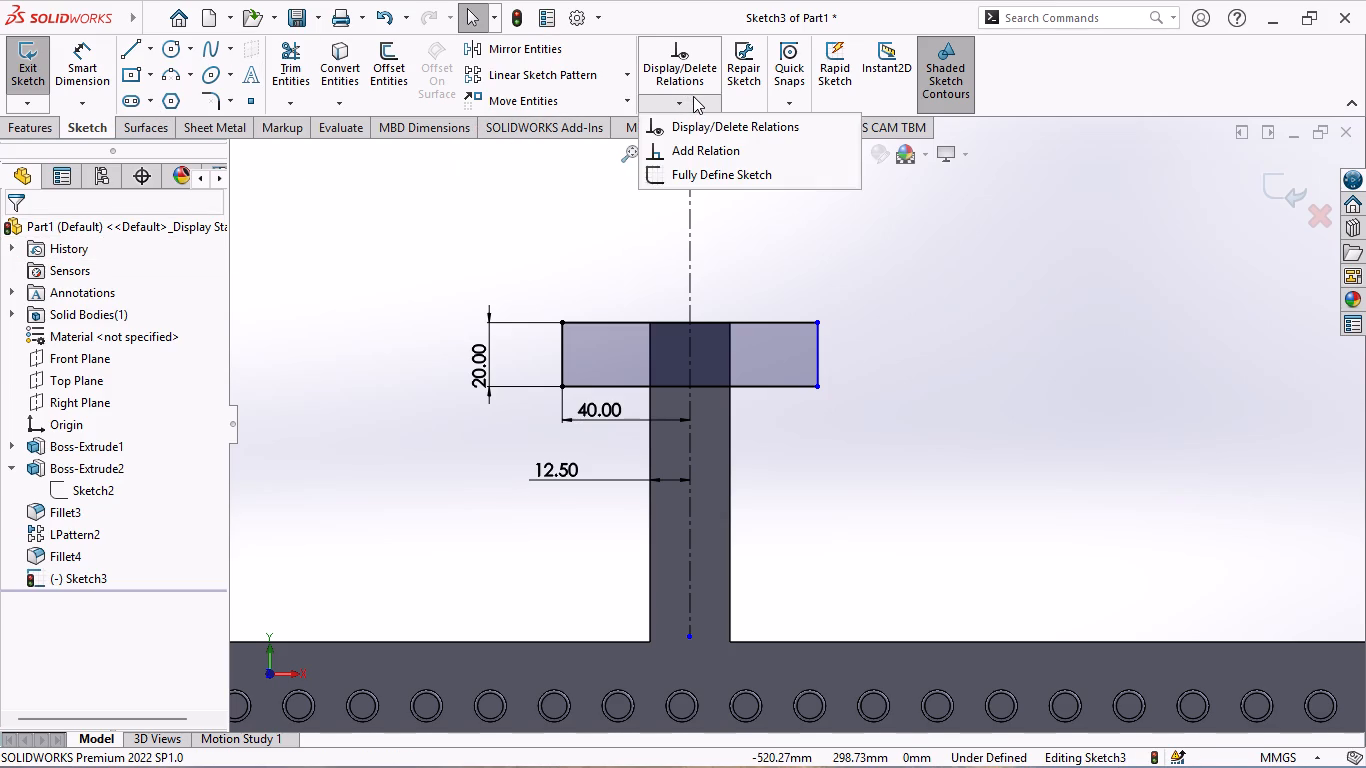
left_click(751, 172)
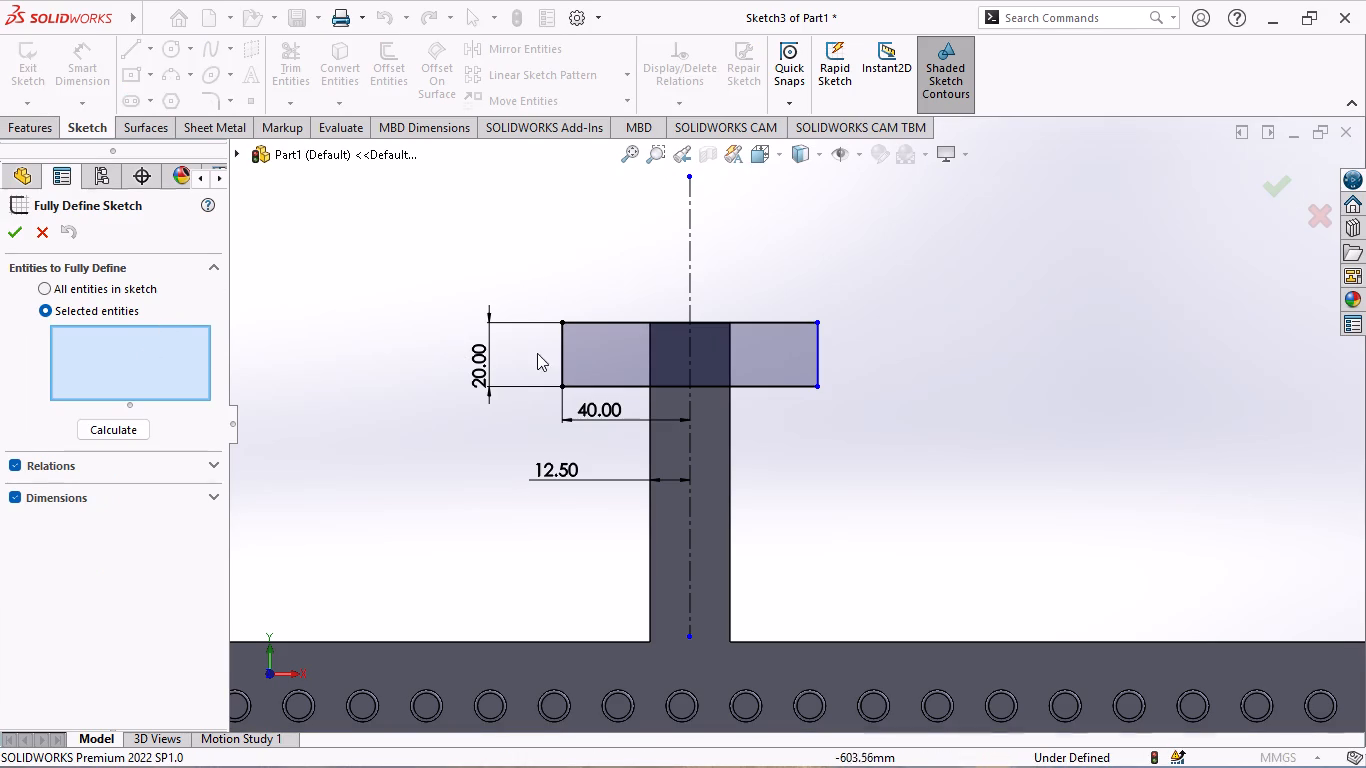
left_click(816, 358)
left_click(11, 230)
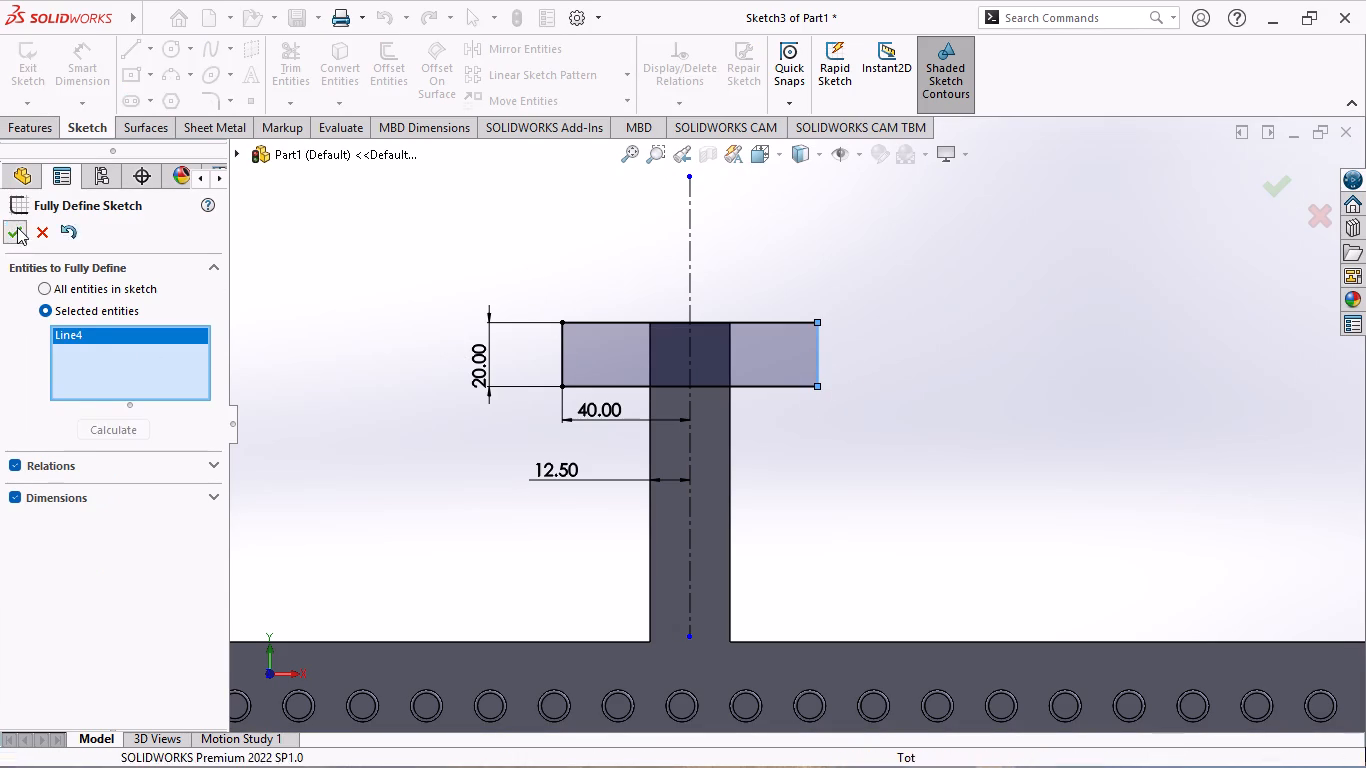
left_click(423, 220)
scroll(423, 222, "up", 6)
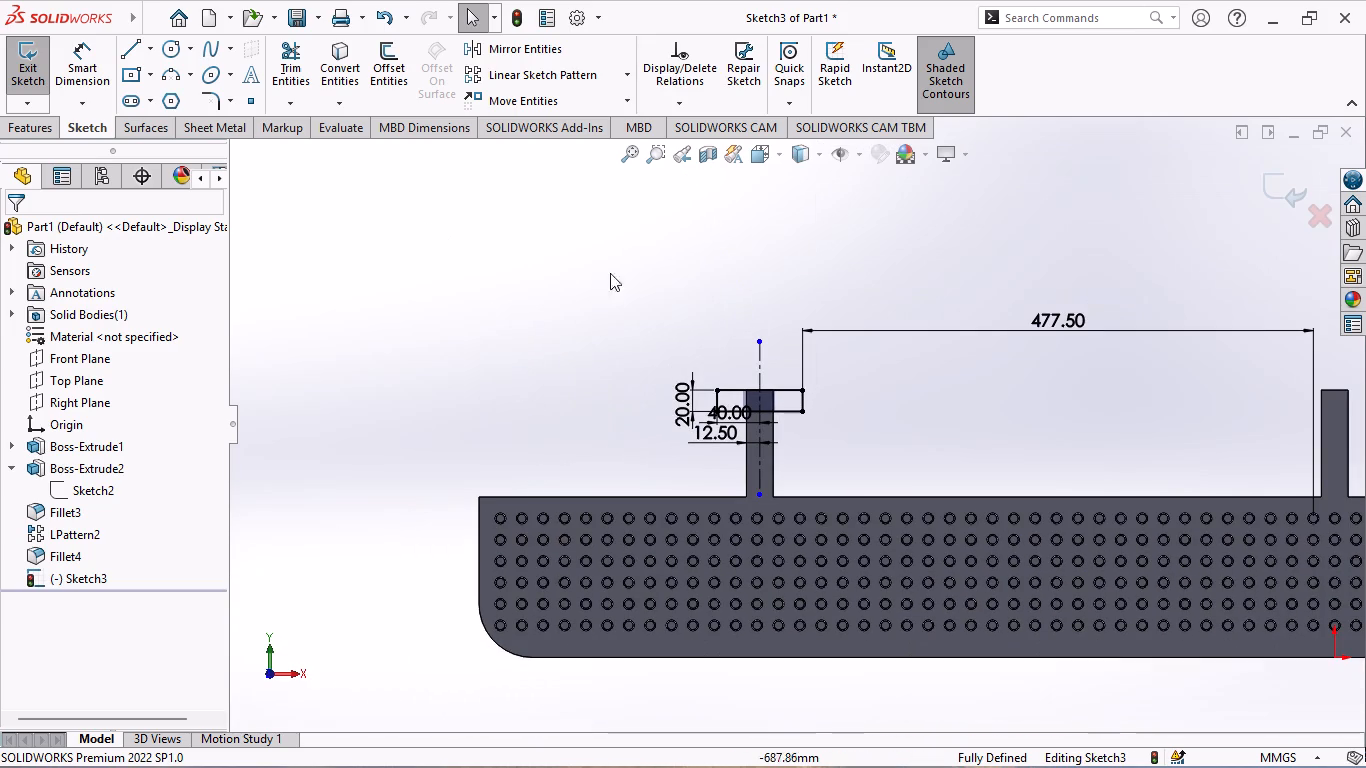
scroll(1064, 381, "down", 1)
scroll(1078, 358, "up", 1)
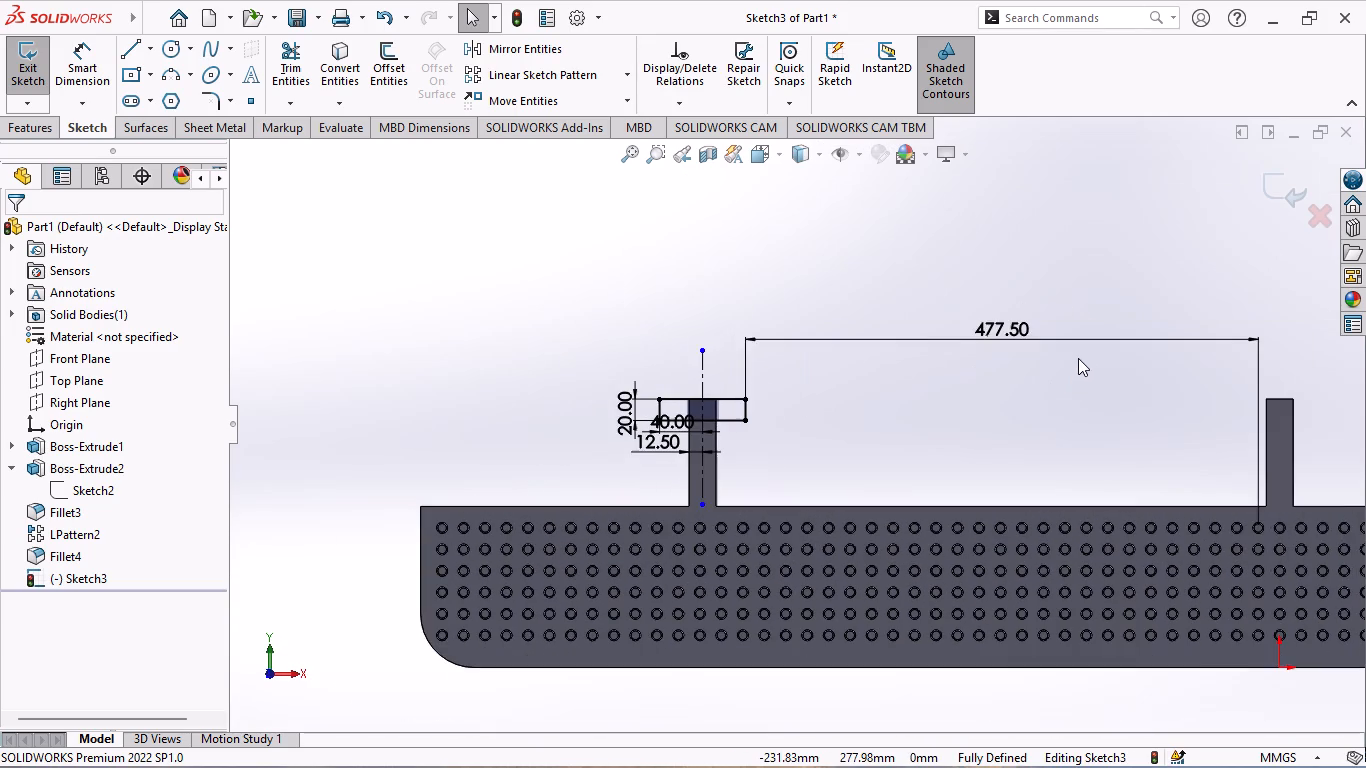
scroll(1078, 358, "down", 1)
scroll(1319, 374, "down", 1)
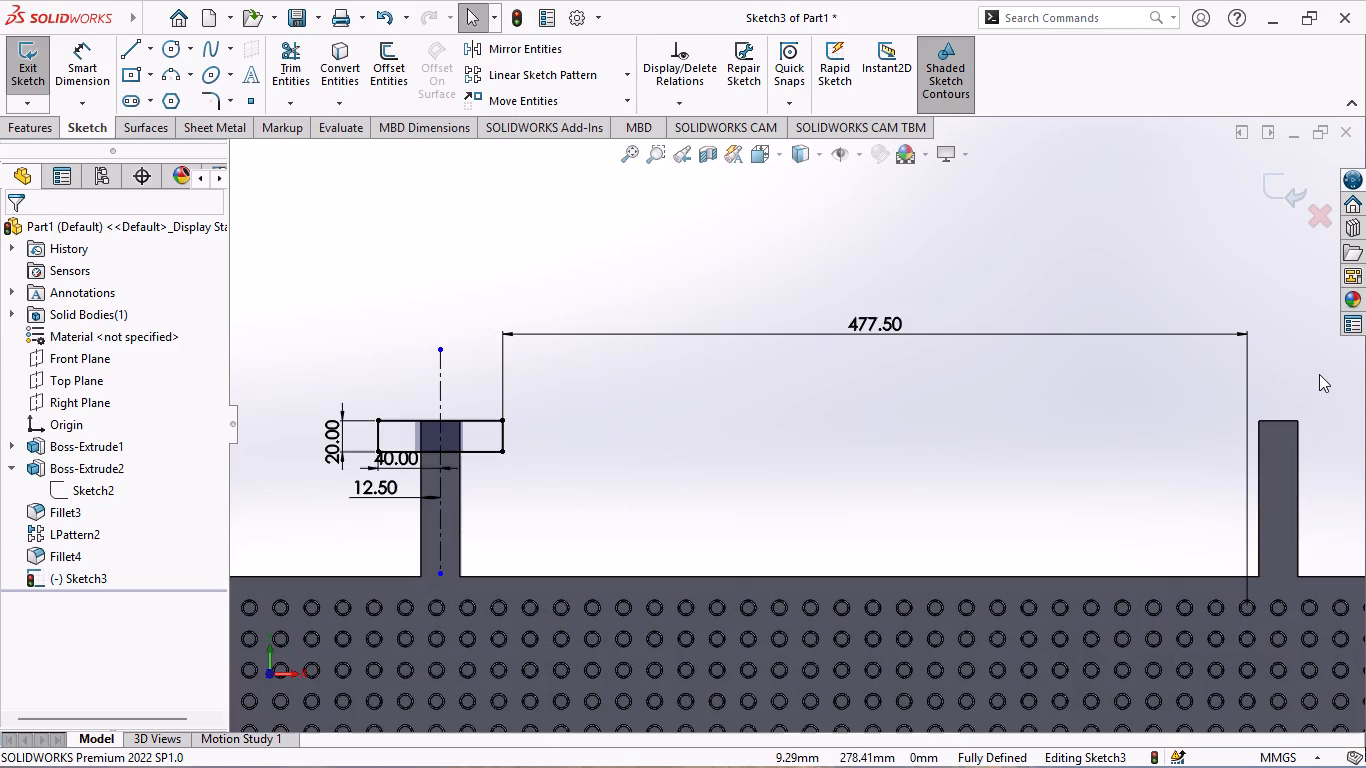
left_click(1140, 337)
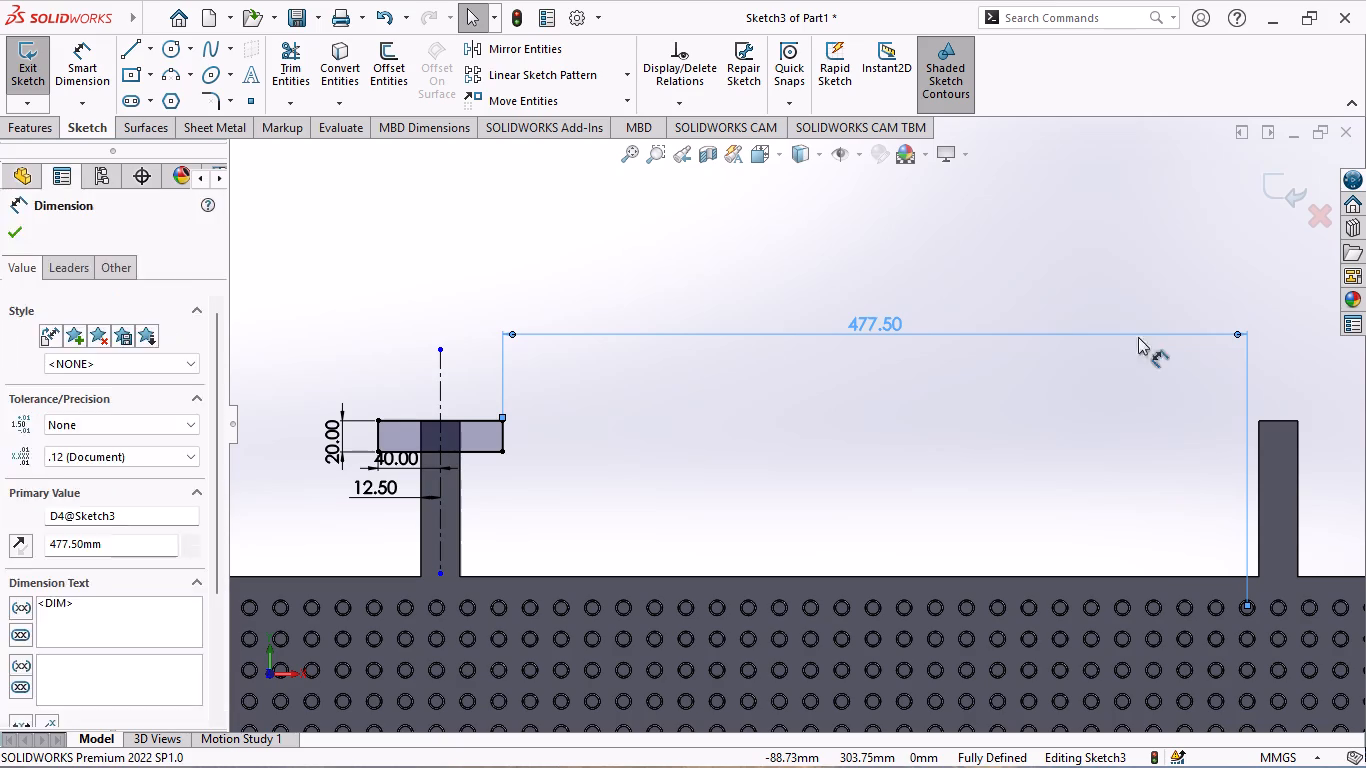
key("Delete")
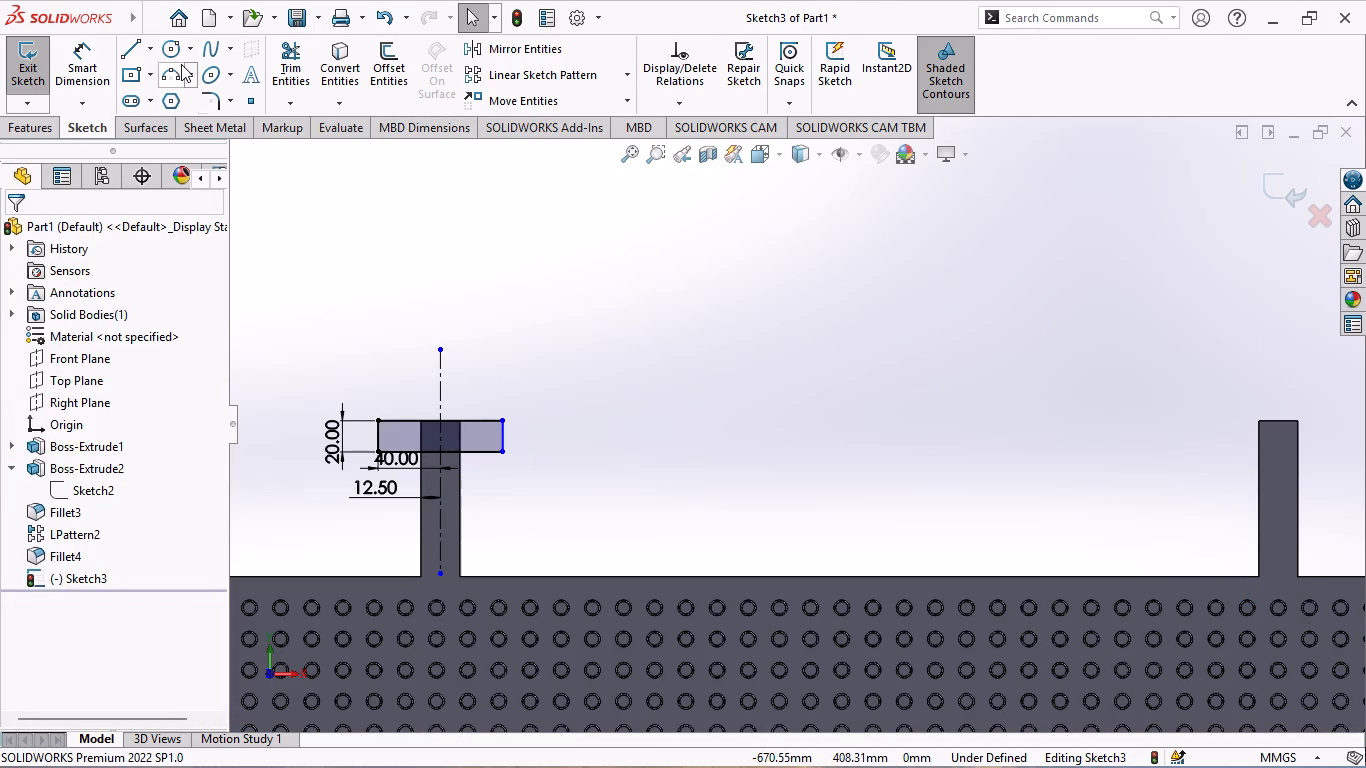
Dimension the rectangle's right side at 40 mm from the centerline.
left_click_drag(76, 59, 86, 61)
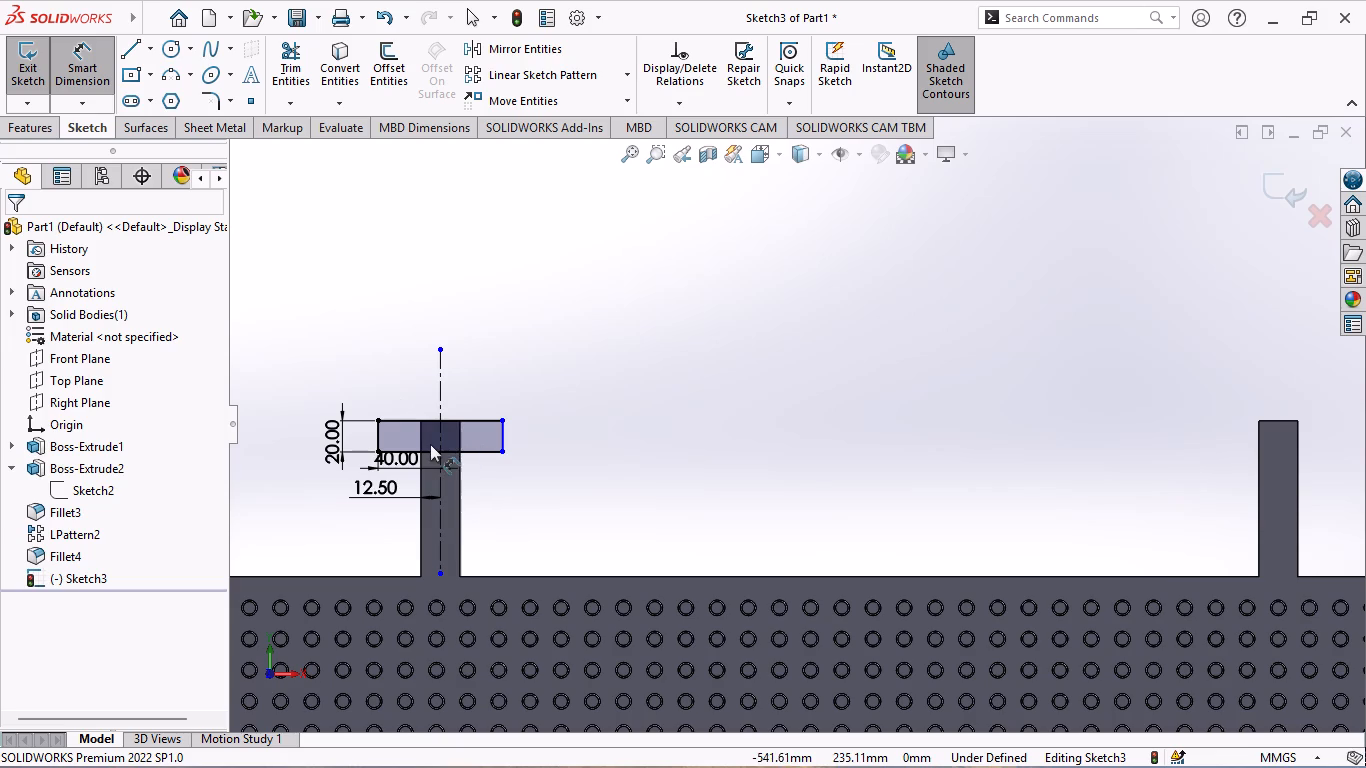
left_click(436, 444)
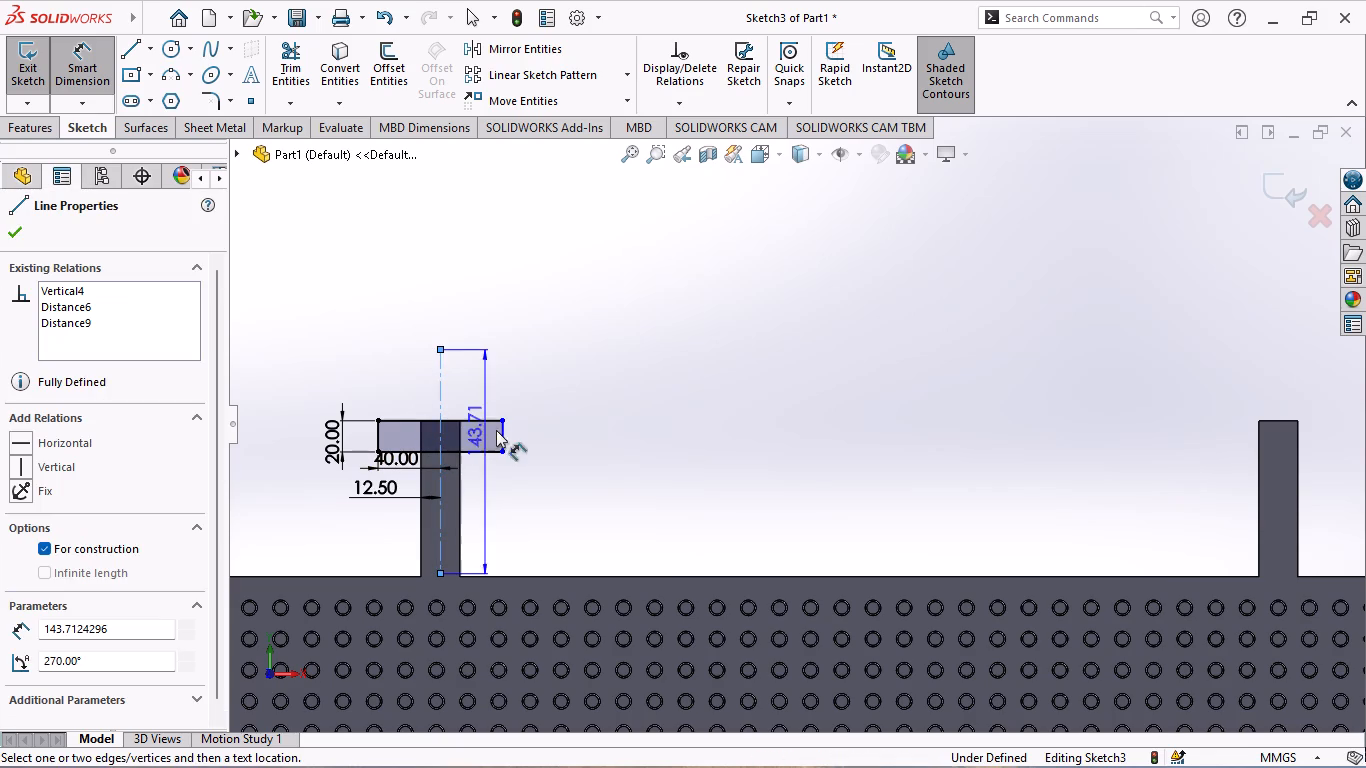
left_click(500, 433)
left_click(501, 377)
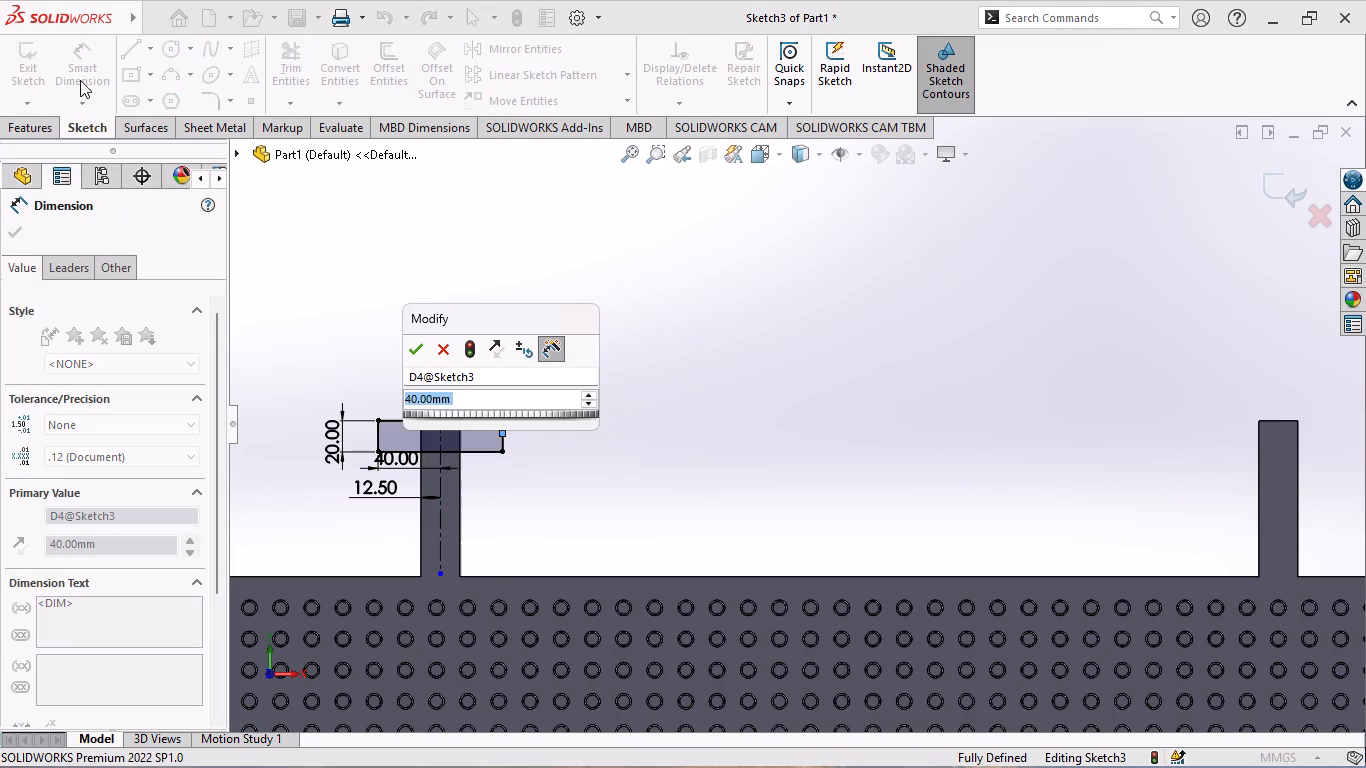
left_click(417, 354)
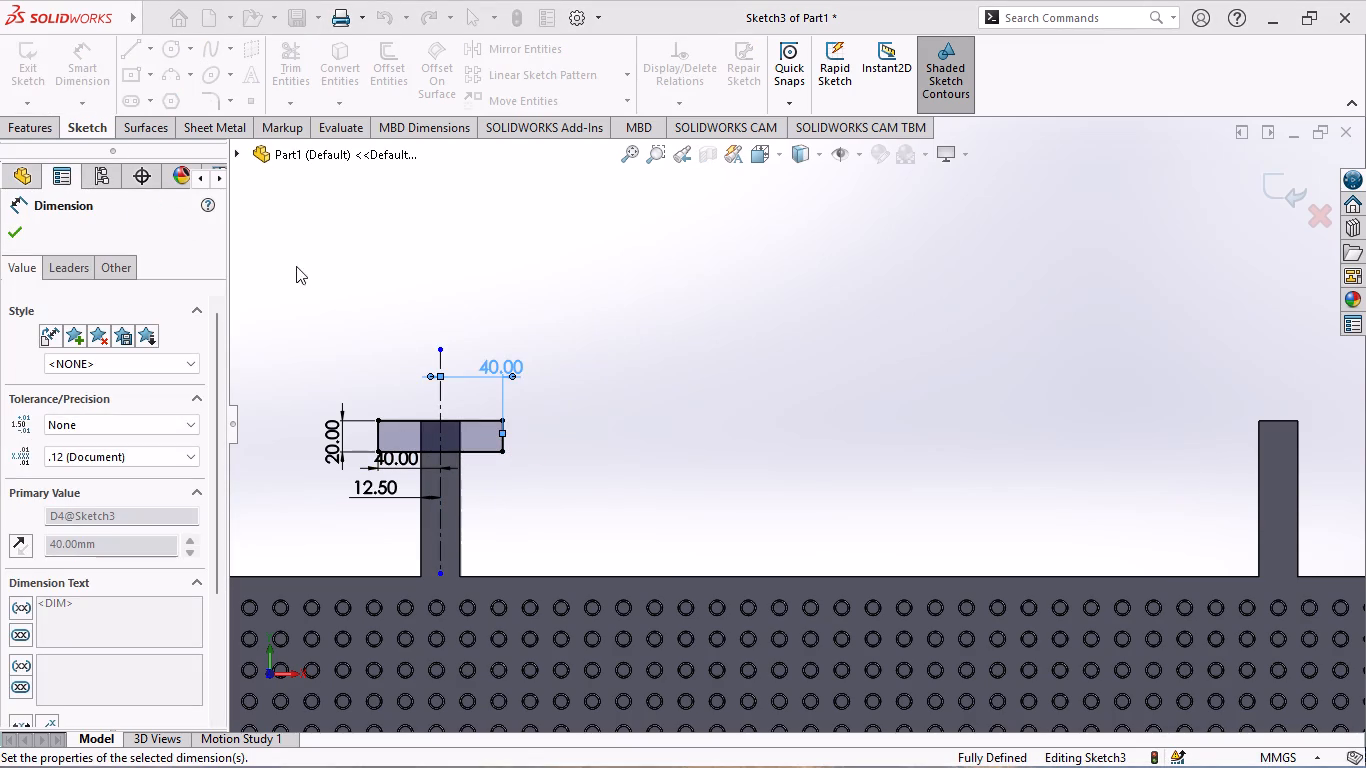
left_click(19, 232)
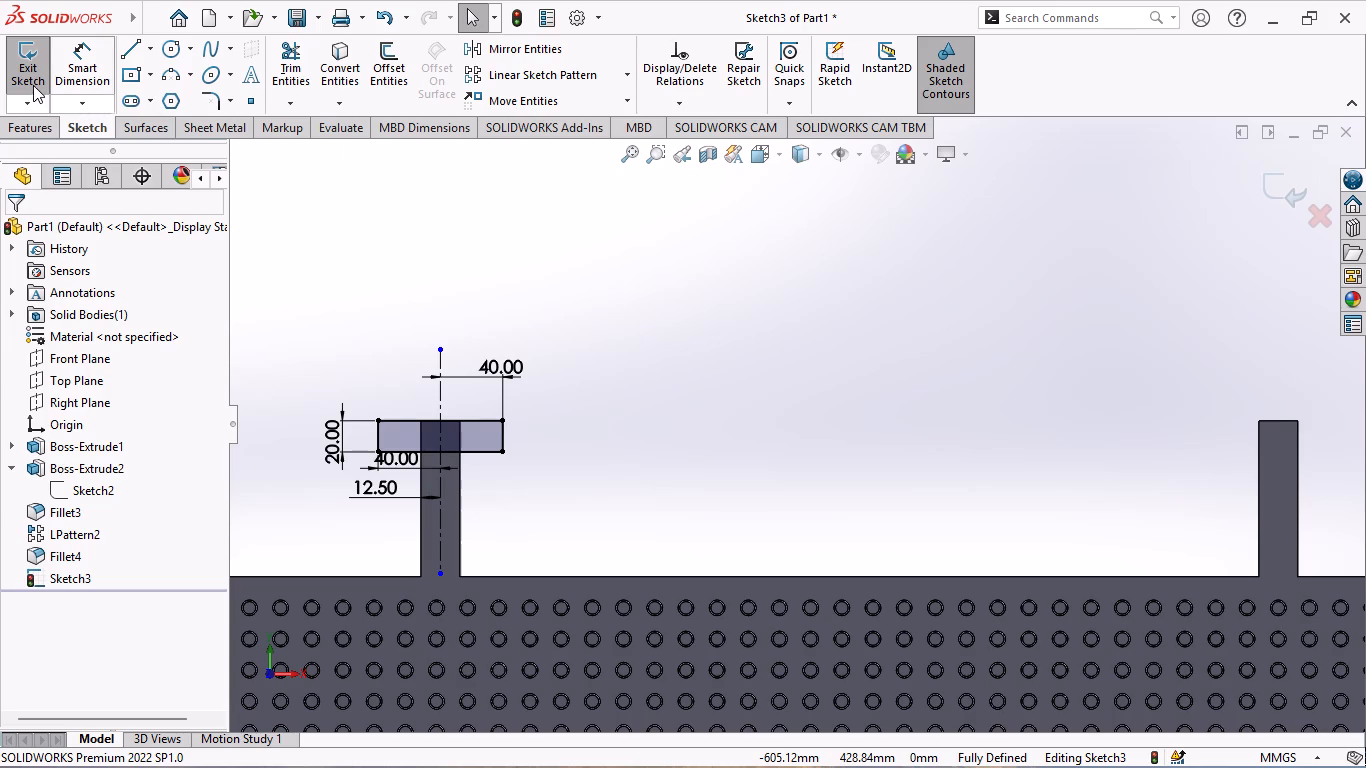
Extrude the rectangle sketch as a Blind boss, 100 mm deep, with Merge result on.
left_click(35, 122)
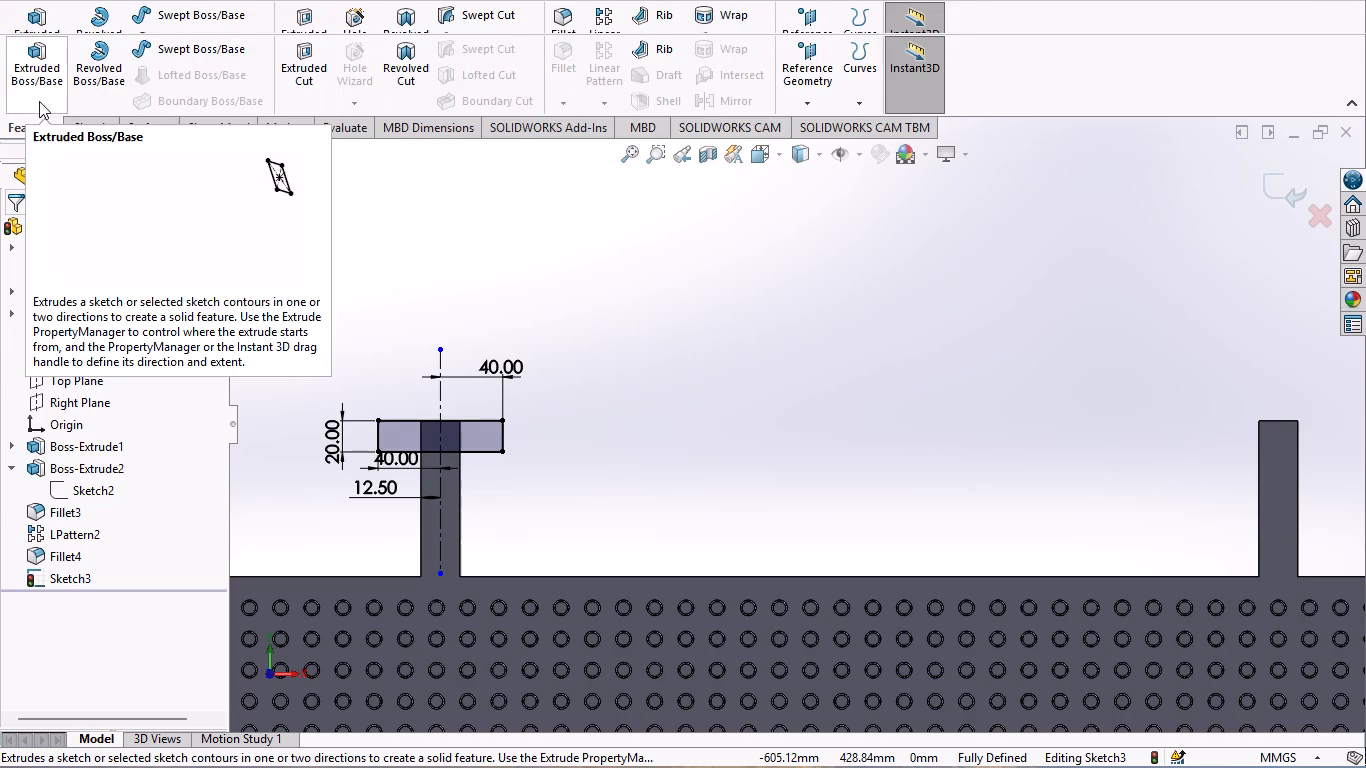
left_click(30, 62)
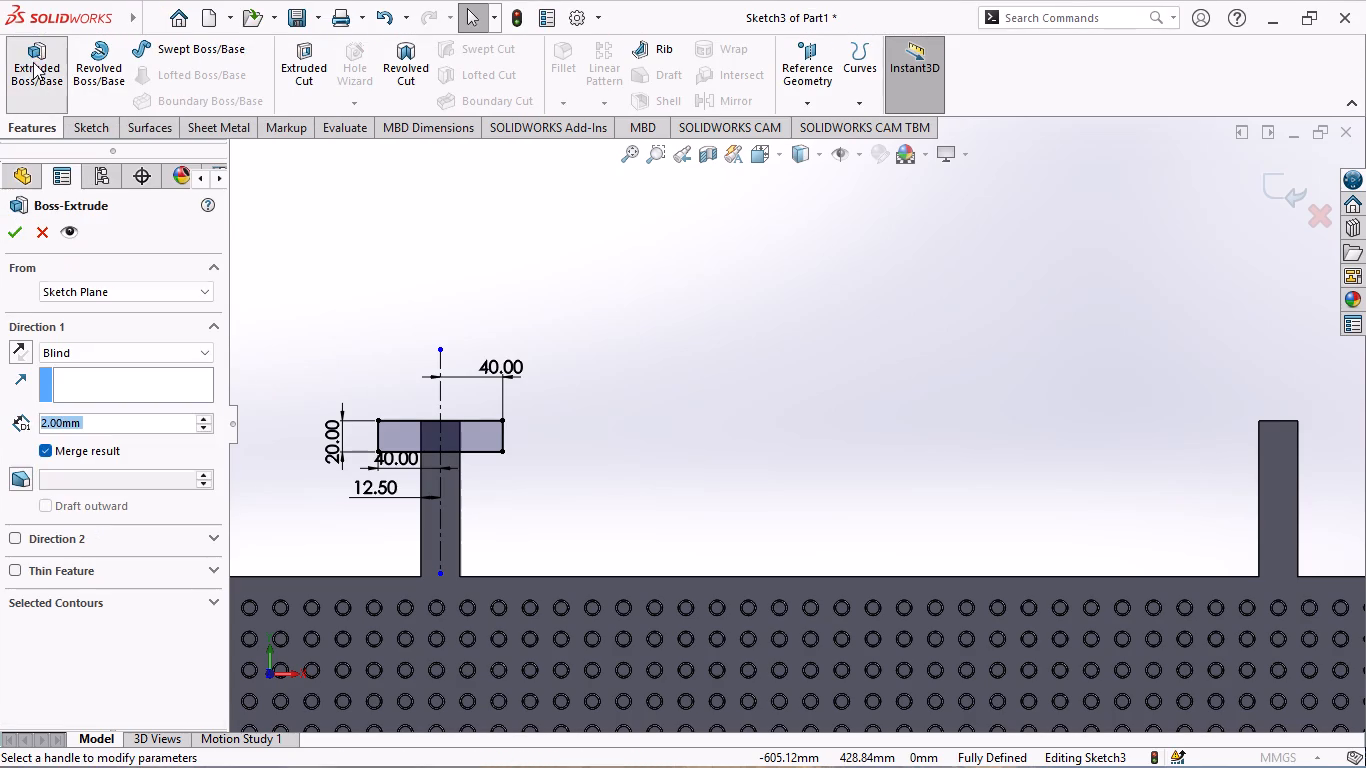
middle_click_drag(613, 427, 495, 443)
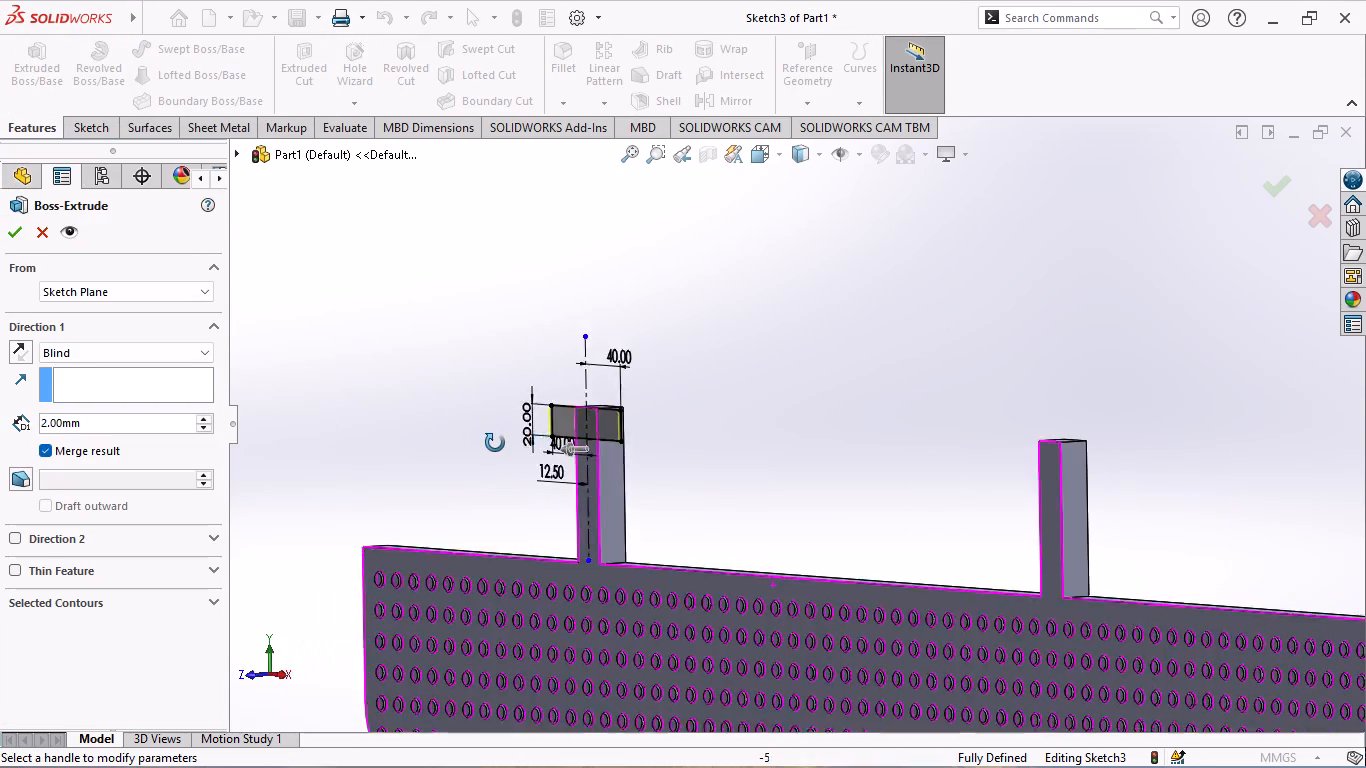
middle_click_drag(495, 443, 567, 445)
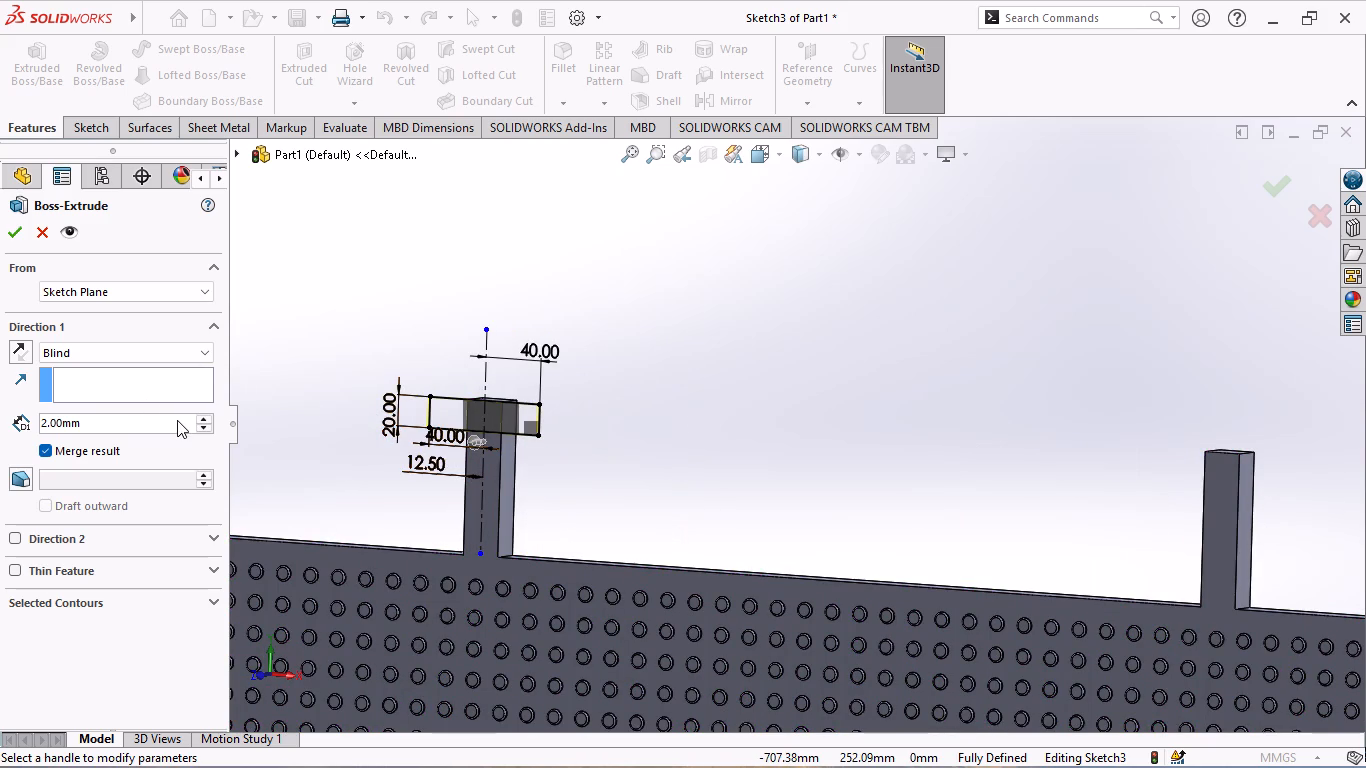
left_click_drag(177, 420, 81, 428)
key("1")
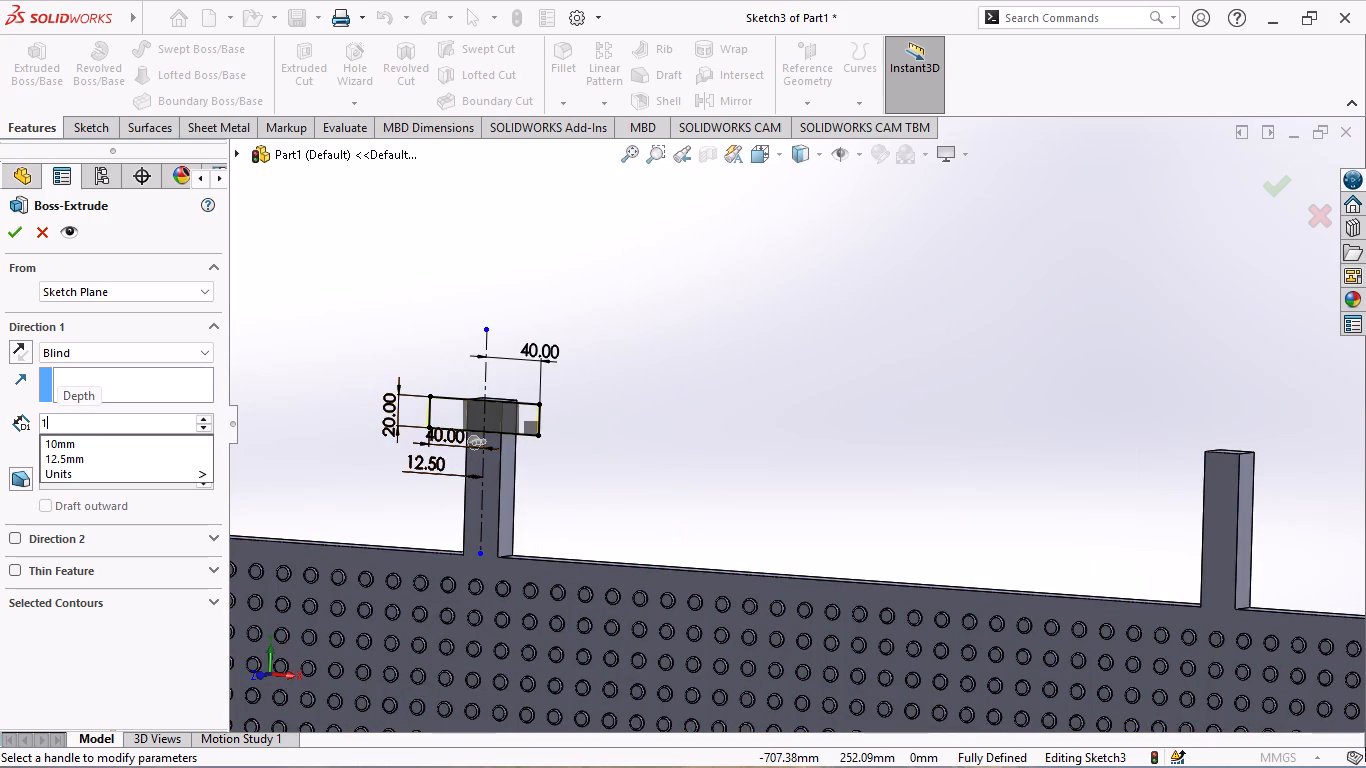
type("00")
key("Return")
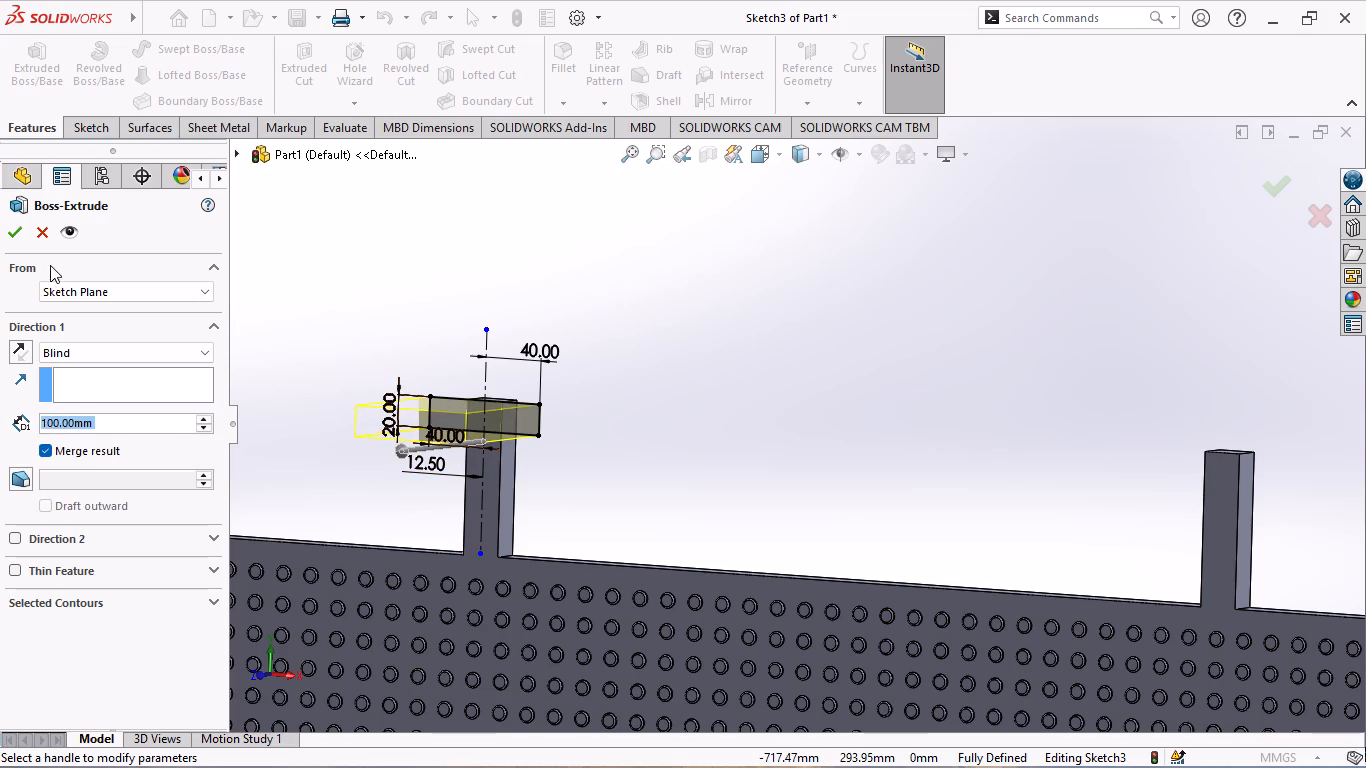
left_click(24, 230)
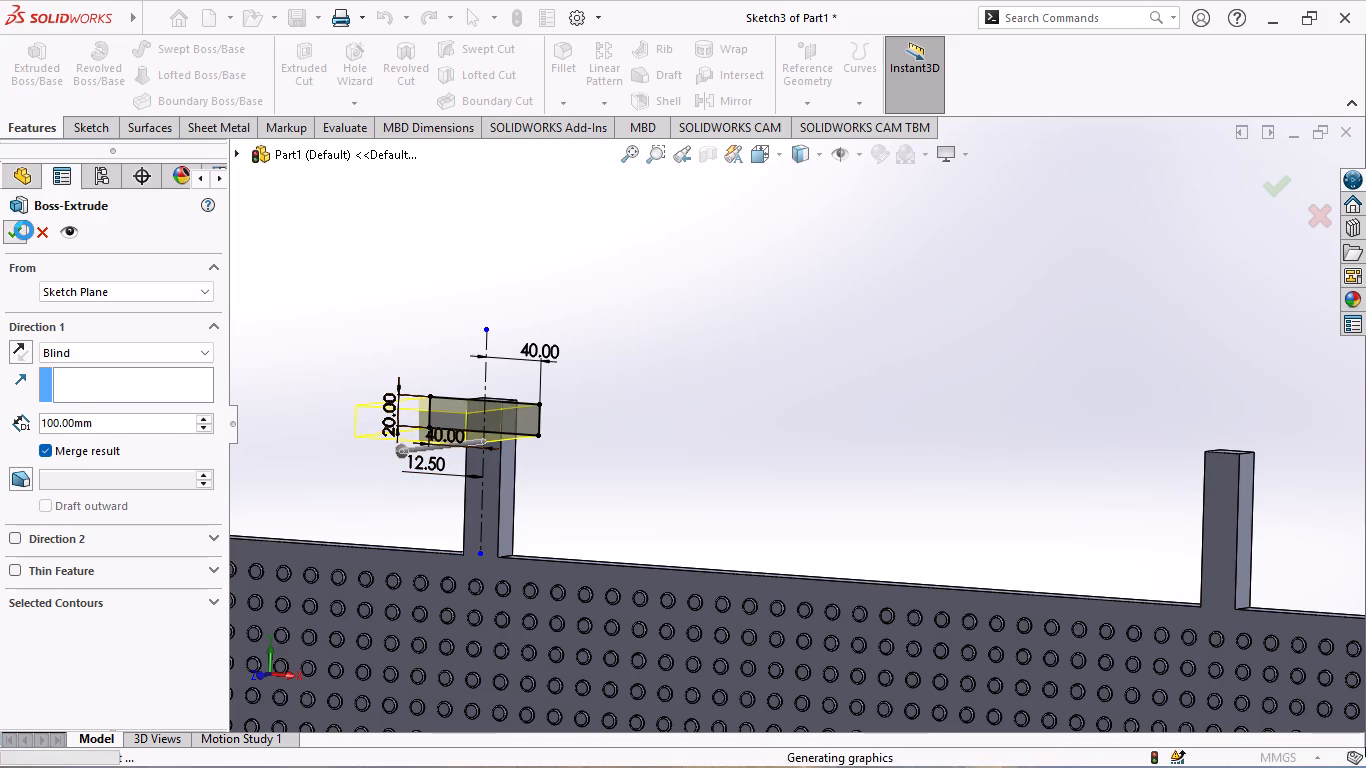
left_click(340, 261)
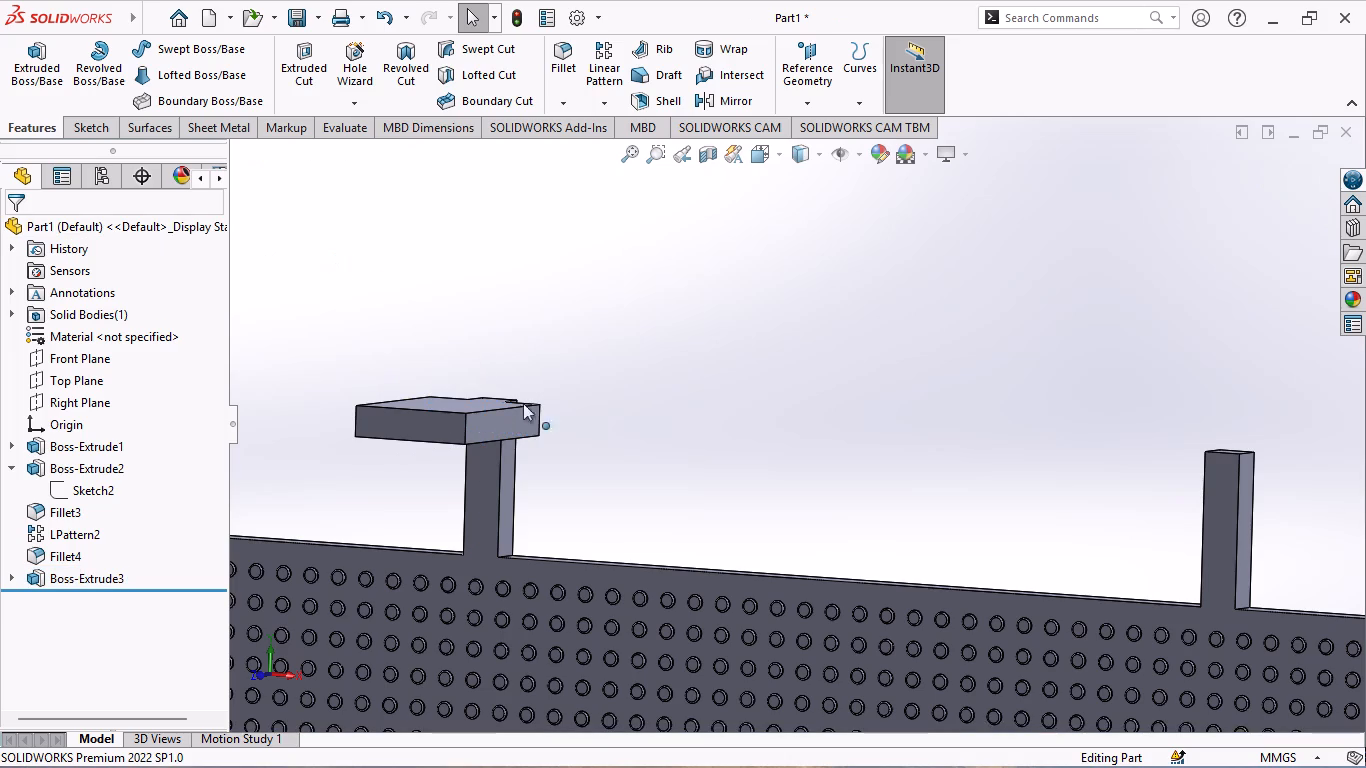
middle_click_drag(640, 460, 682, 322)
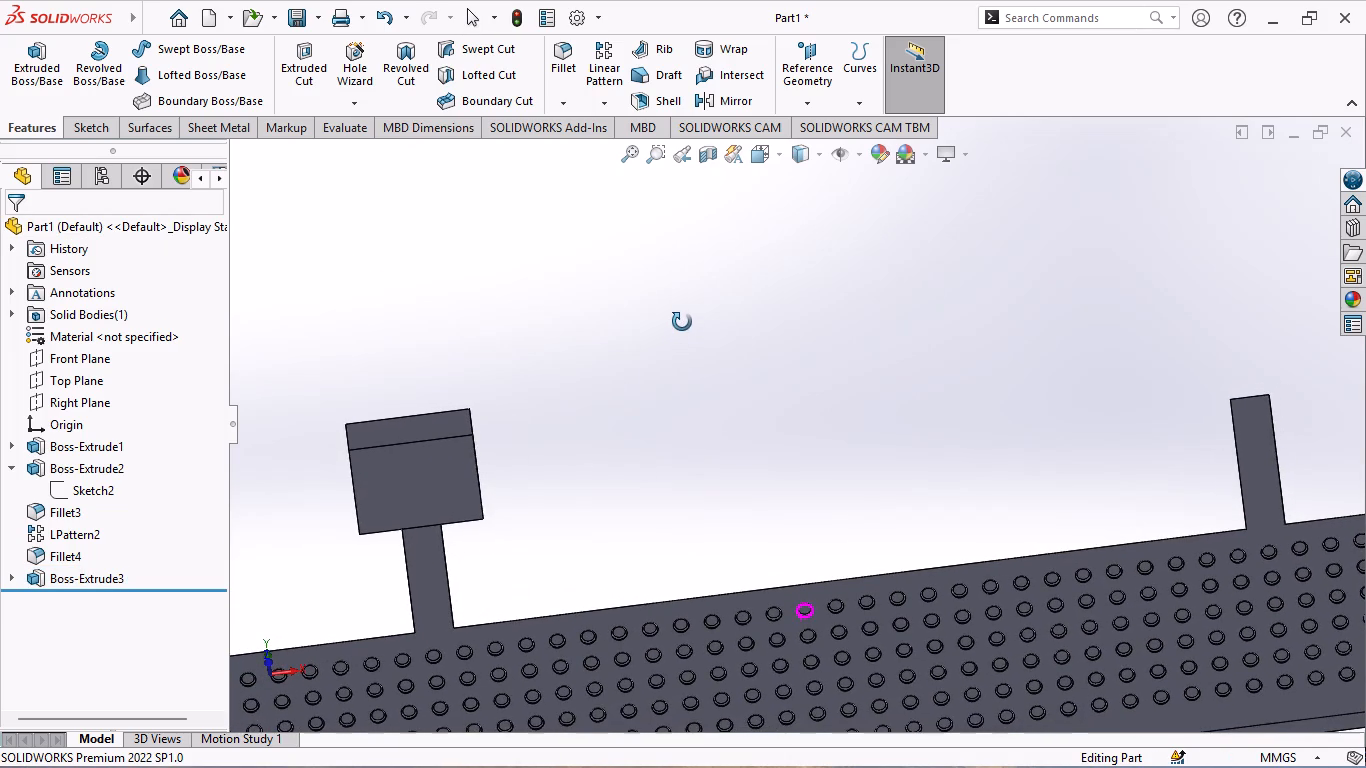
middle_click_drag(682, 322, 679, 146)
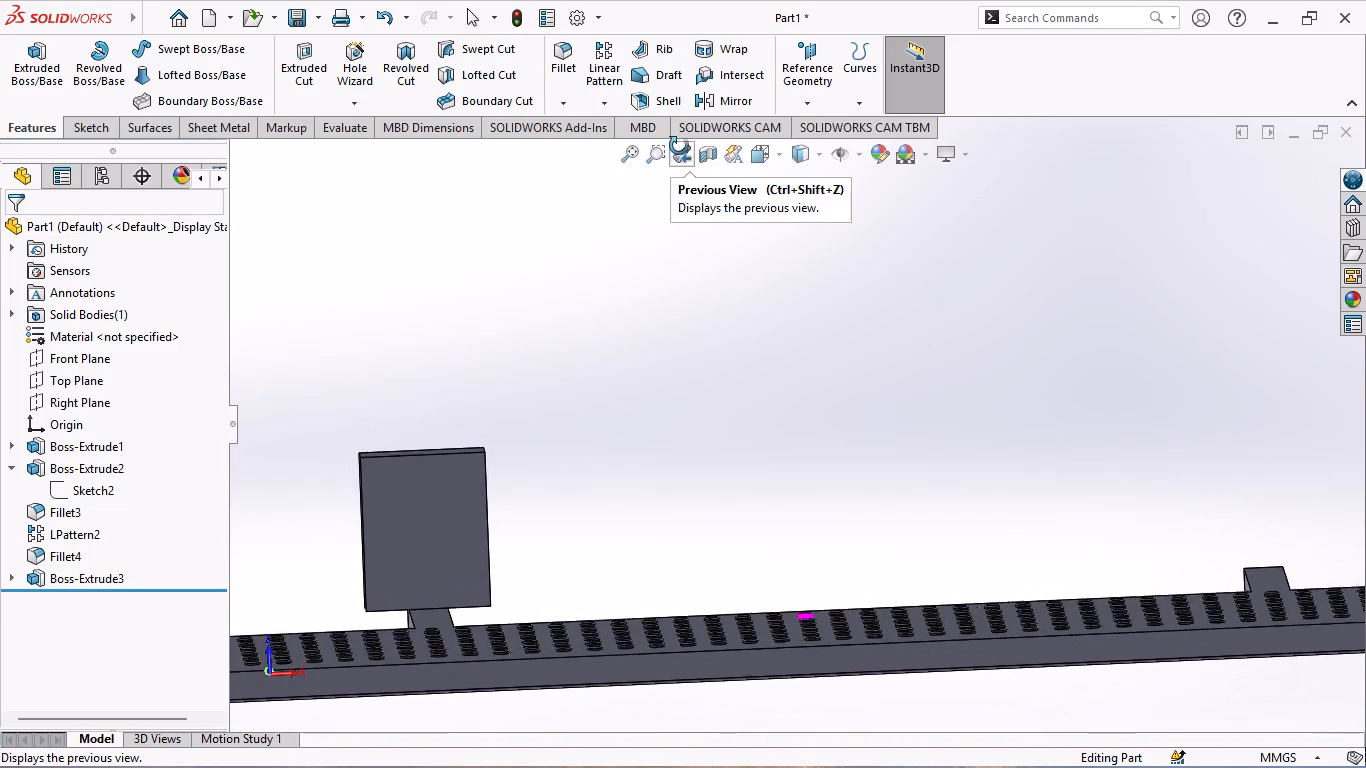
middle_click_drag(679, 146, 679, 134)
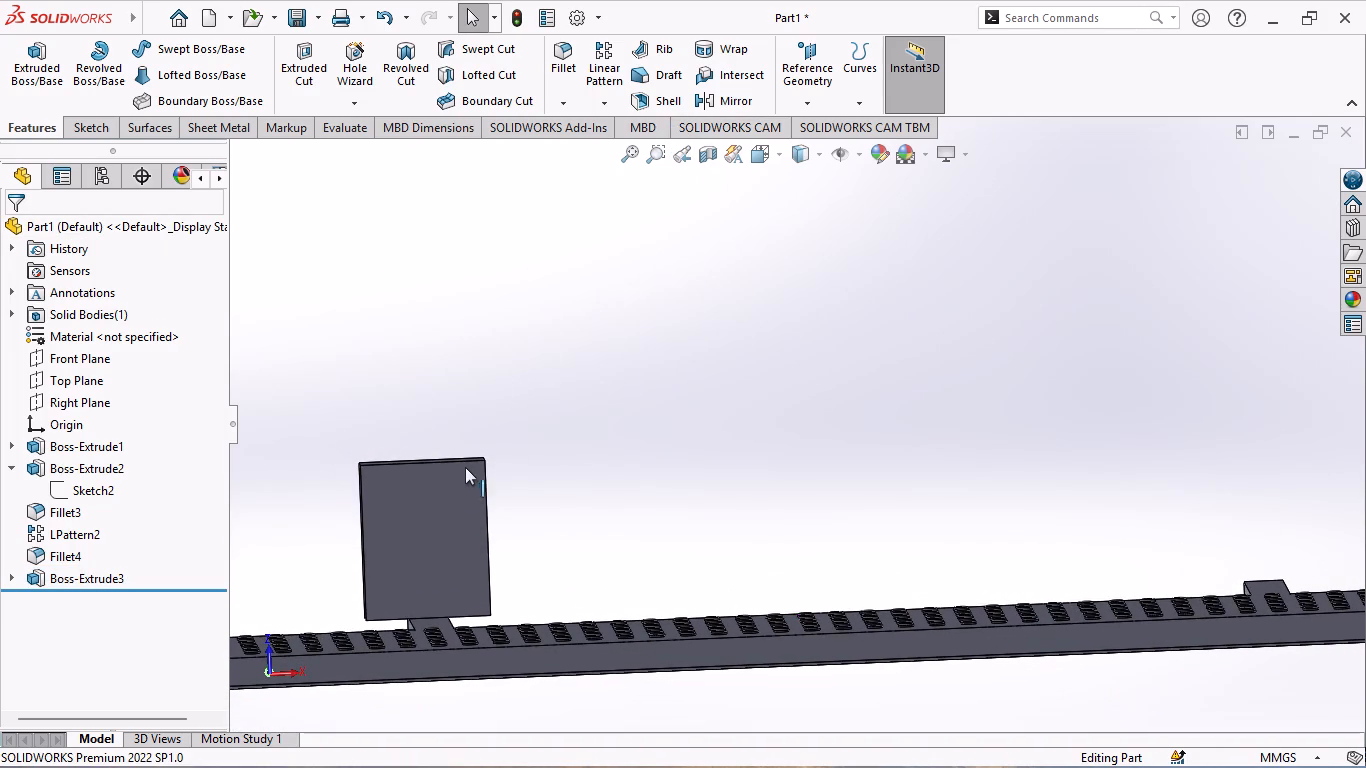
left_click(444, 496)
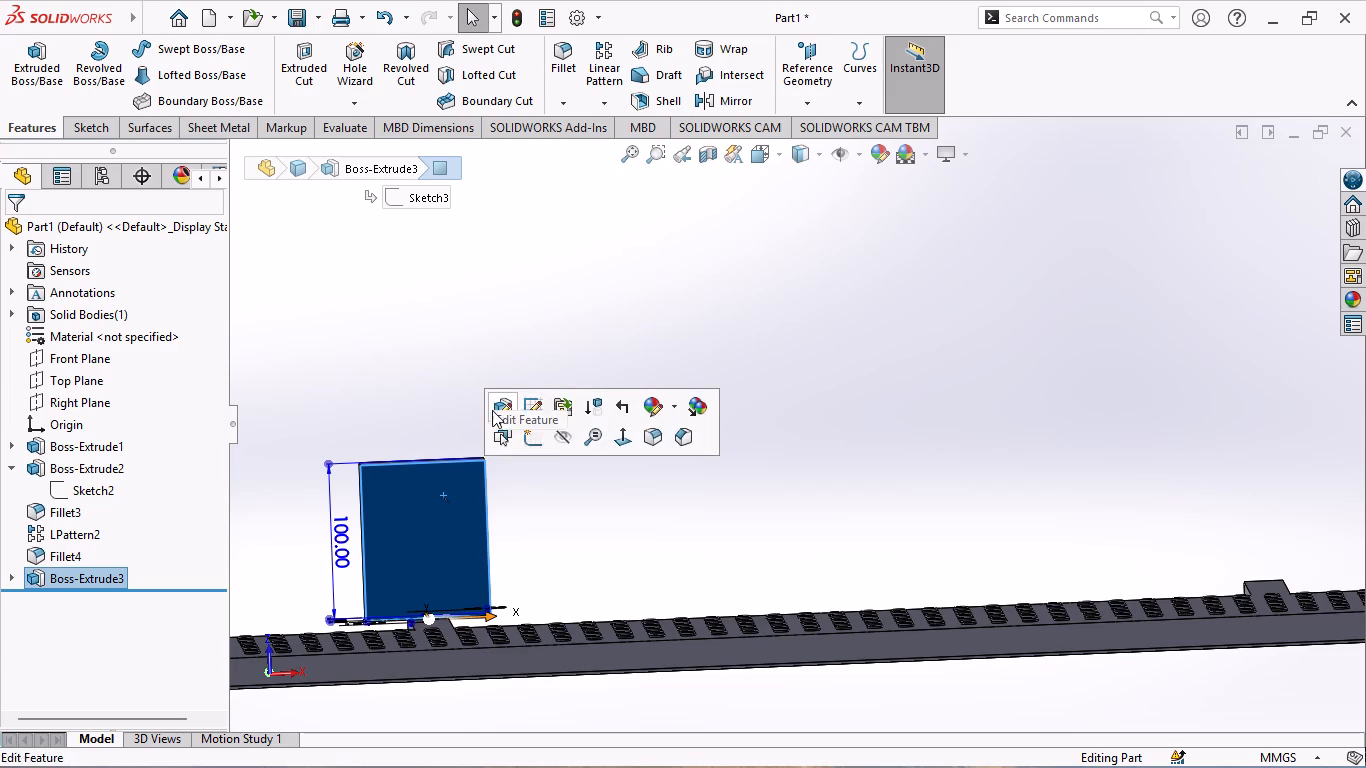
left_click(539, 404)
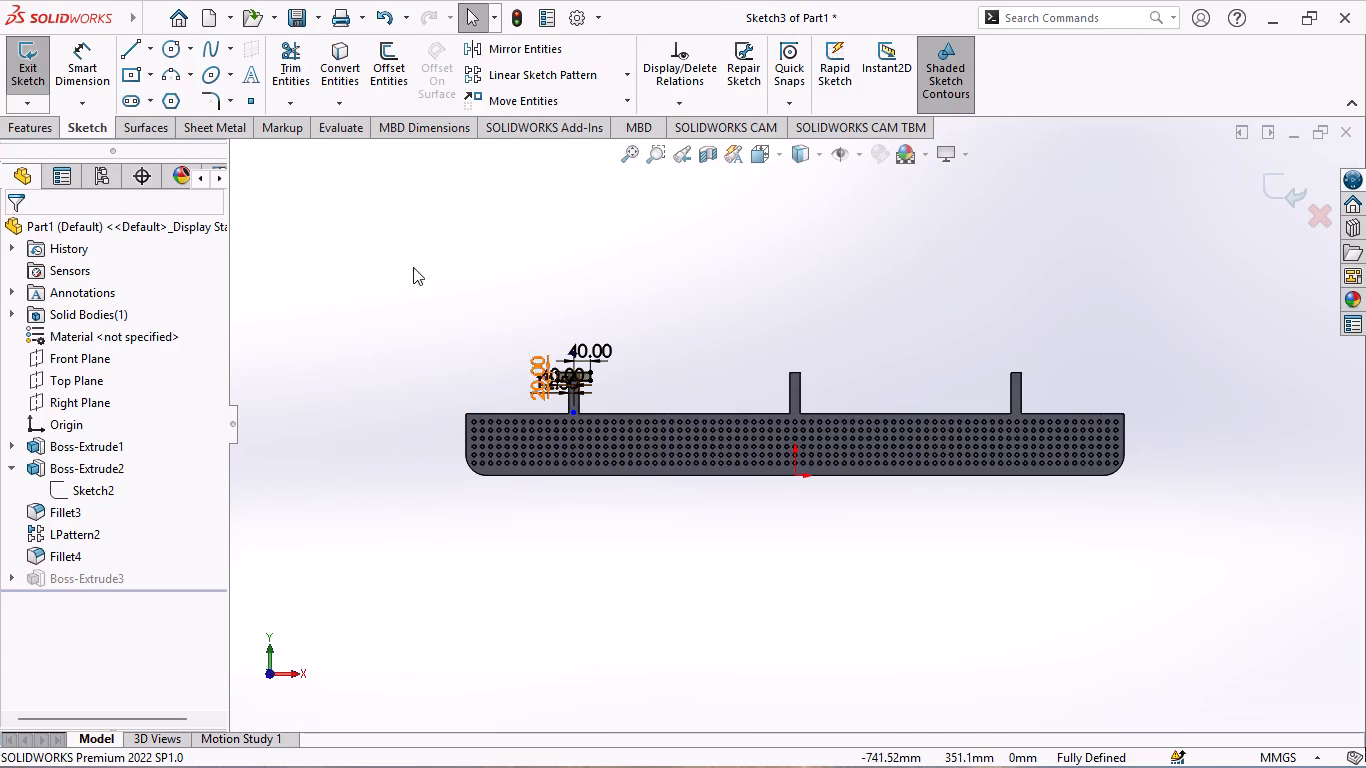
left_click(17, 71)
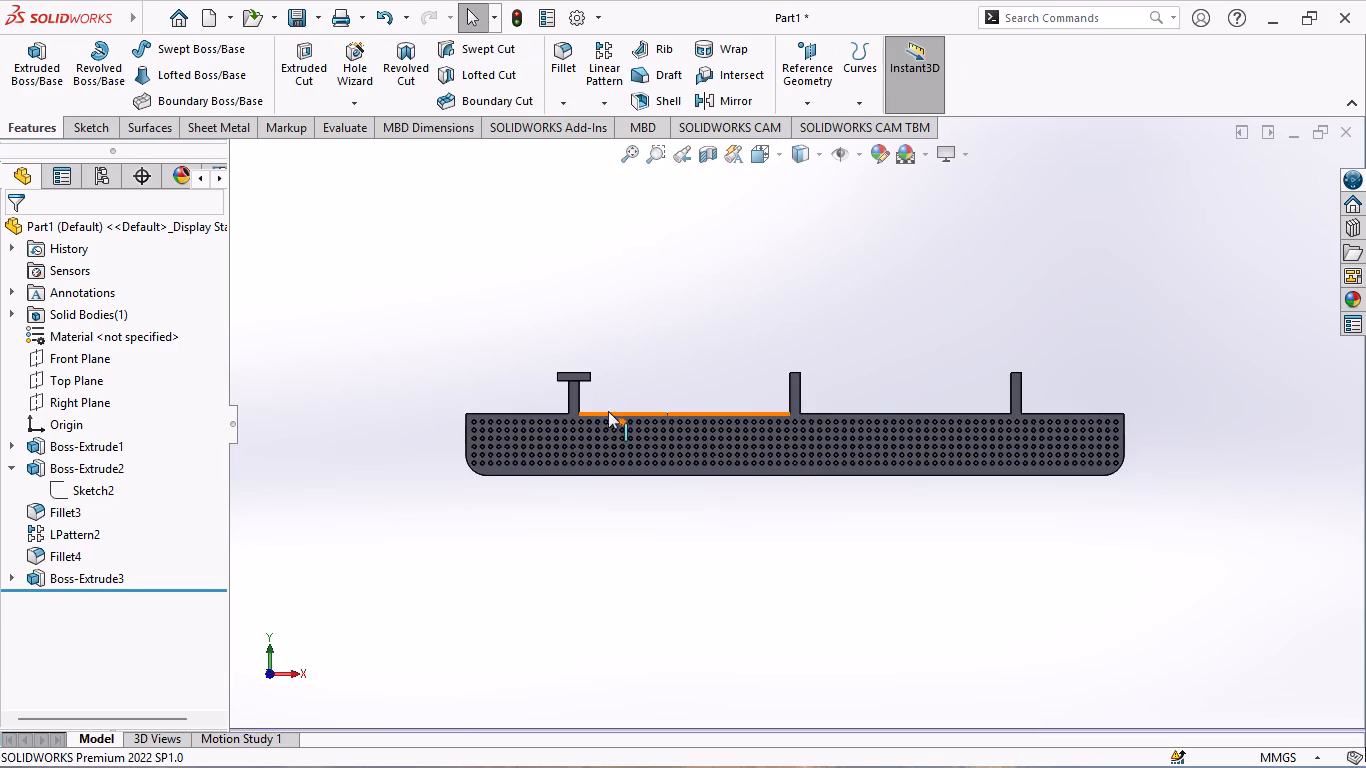
Start a new sketch on the underside of the extruded plate on the leftmost tab.
middle_click_drag(700, 324, 718, 176)
scroll(717, 179, "up", 1)
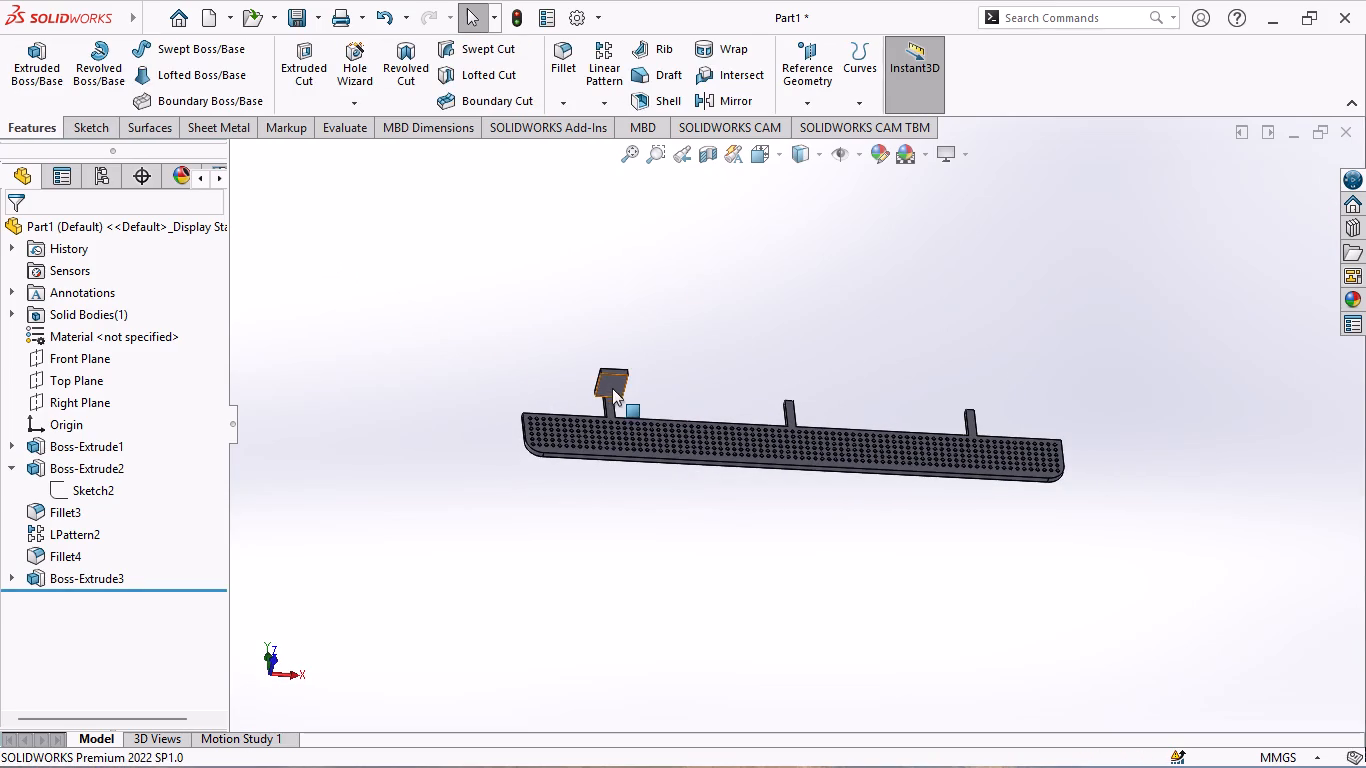
left_click(614, 384)
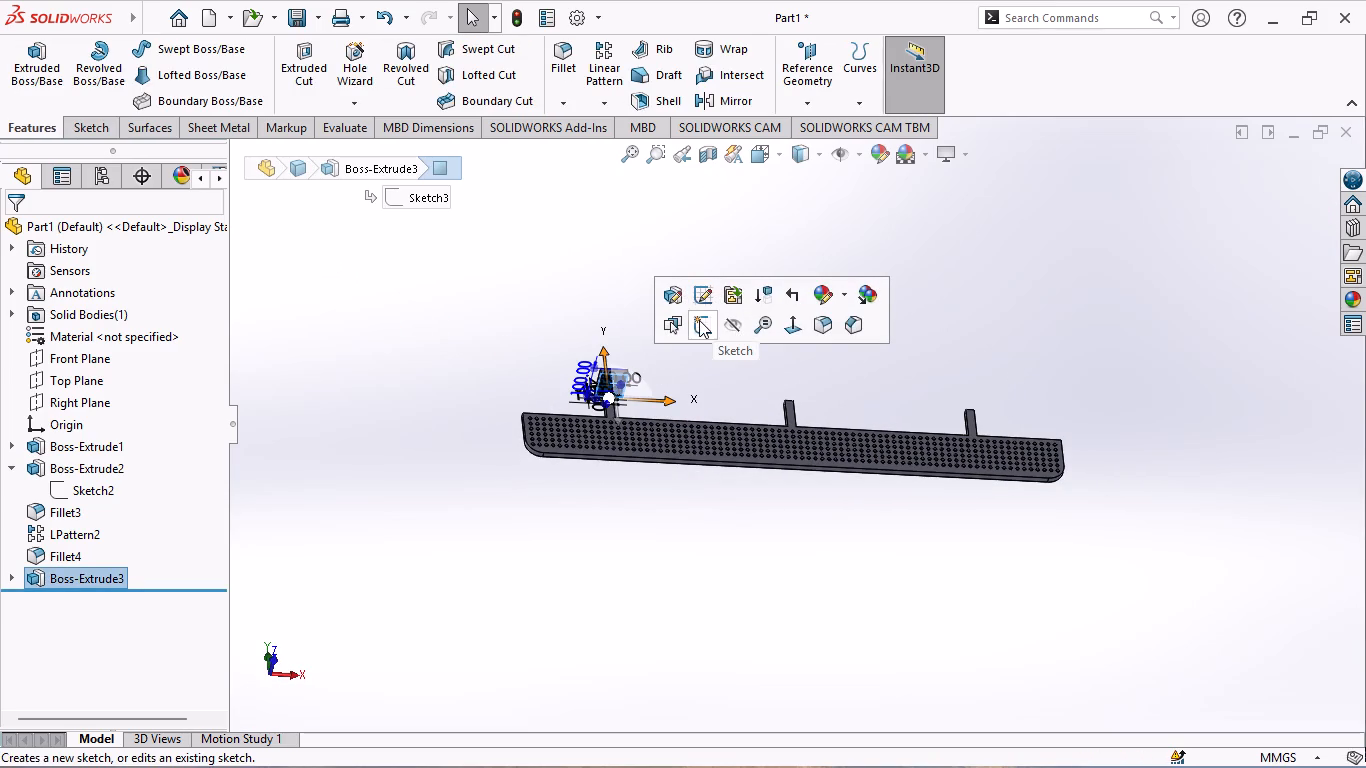
left_click(699, 320)
scroll(601, 380, "down", 6)
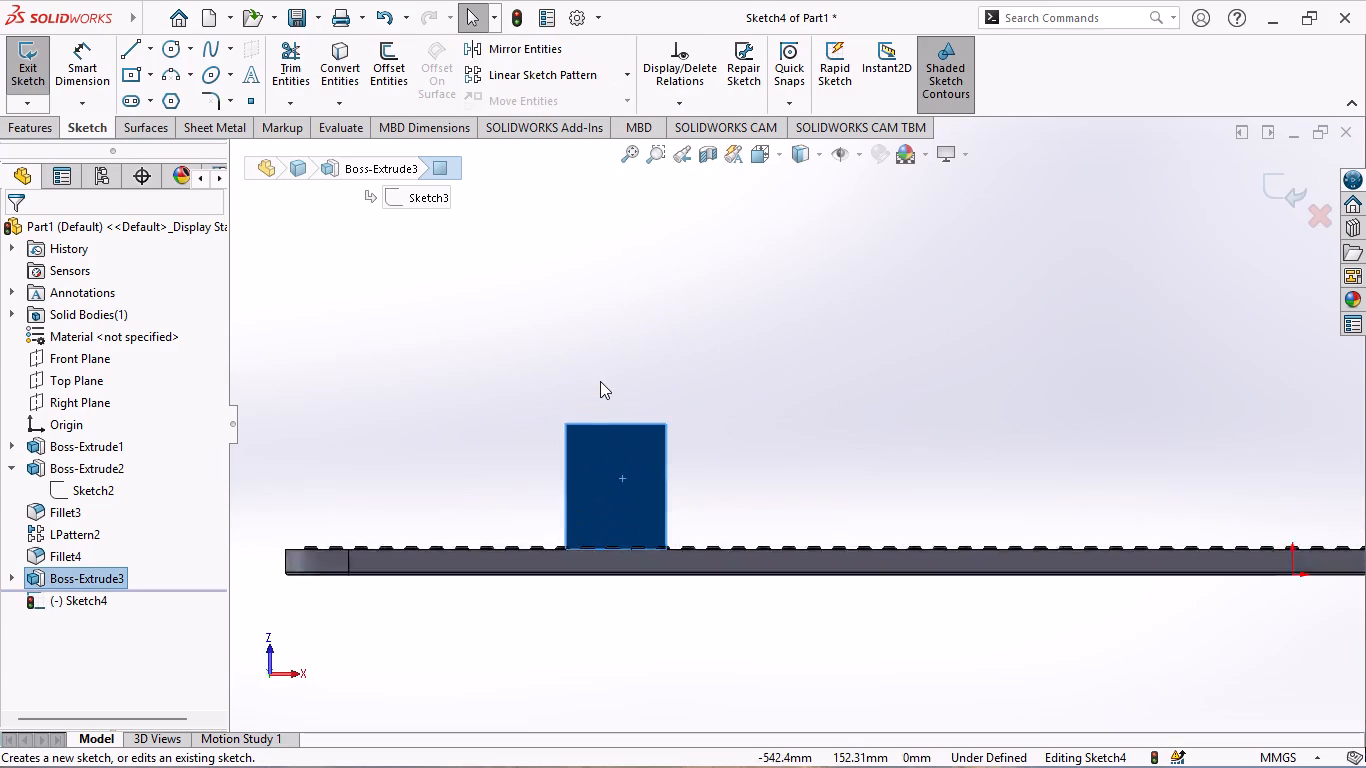
scroll(600, 381, "down", 1)
scroll(762, 434, "down", 2)
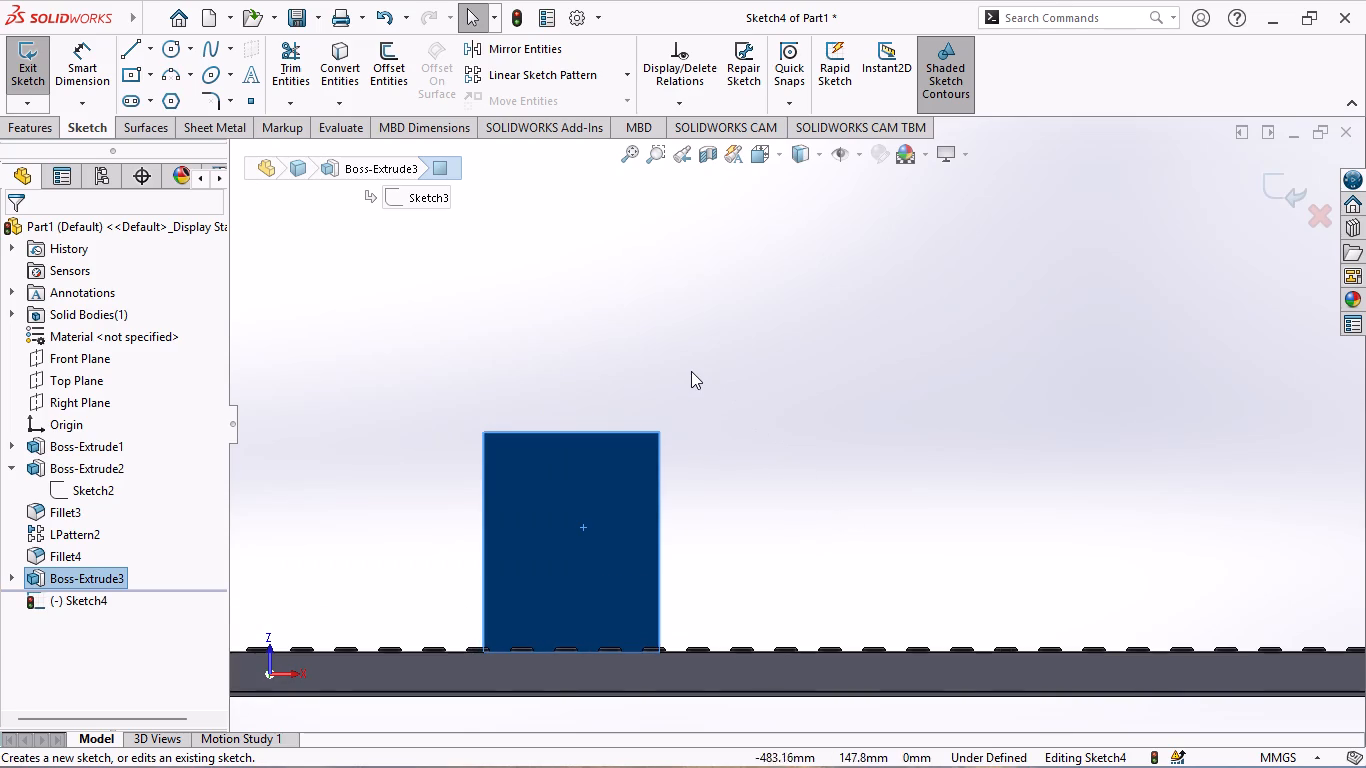
Sketch four aligned circles near the face's corners, radii about 7 mm upper left, 9 mm upper right, 14 mm lower right and 11 mm lower left.
left_click(164, 50)
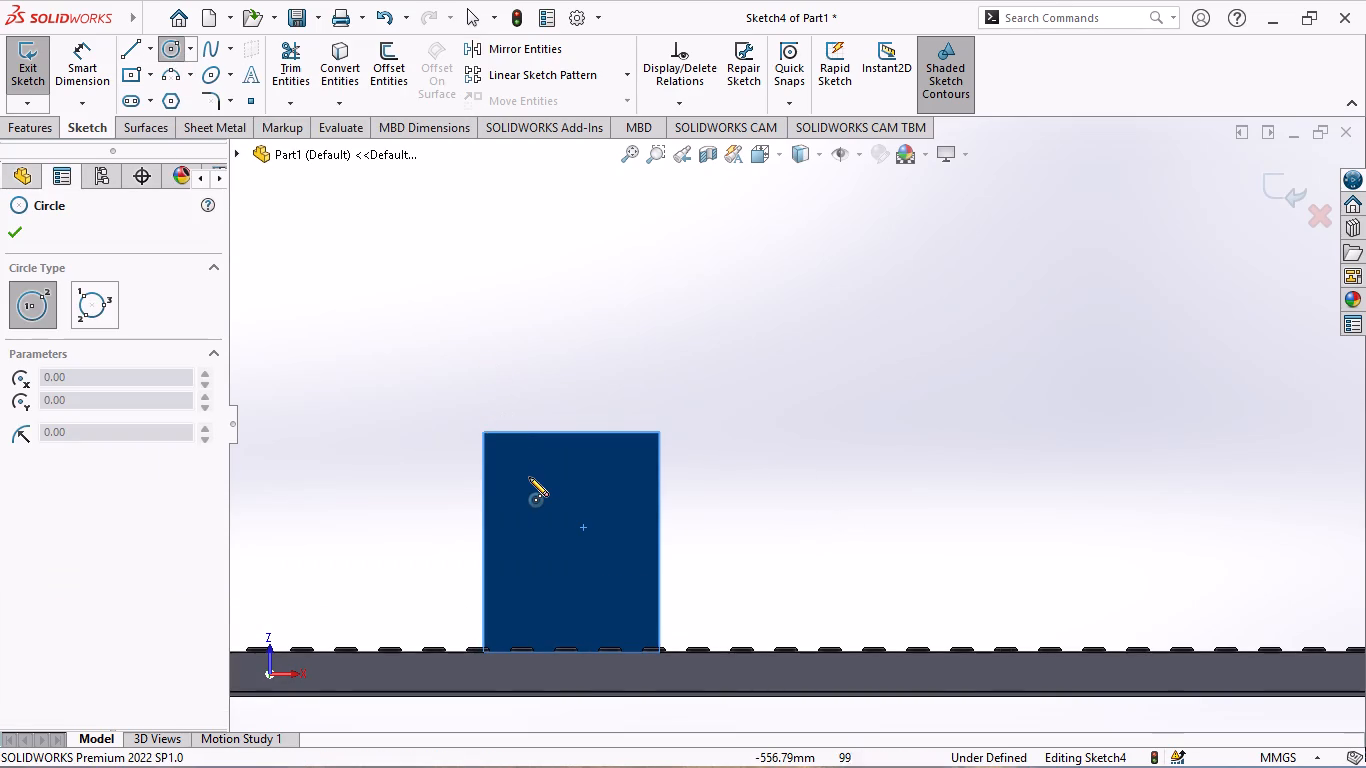
left_click(524, 479)
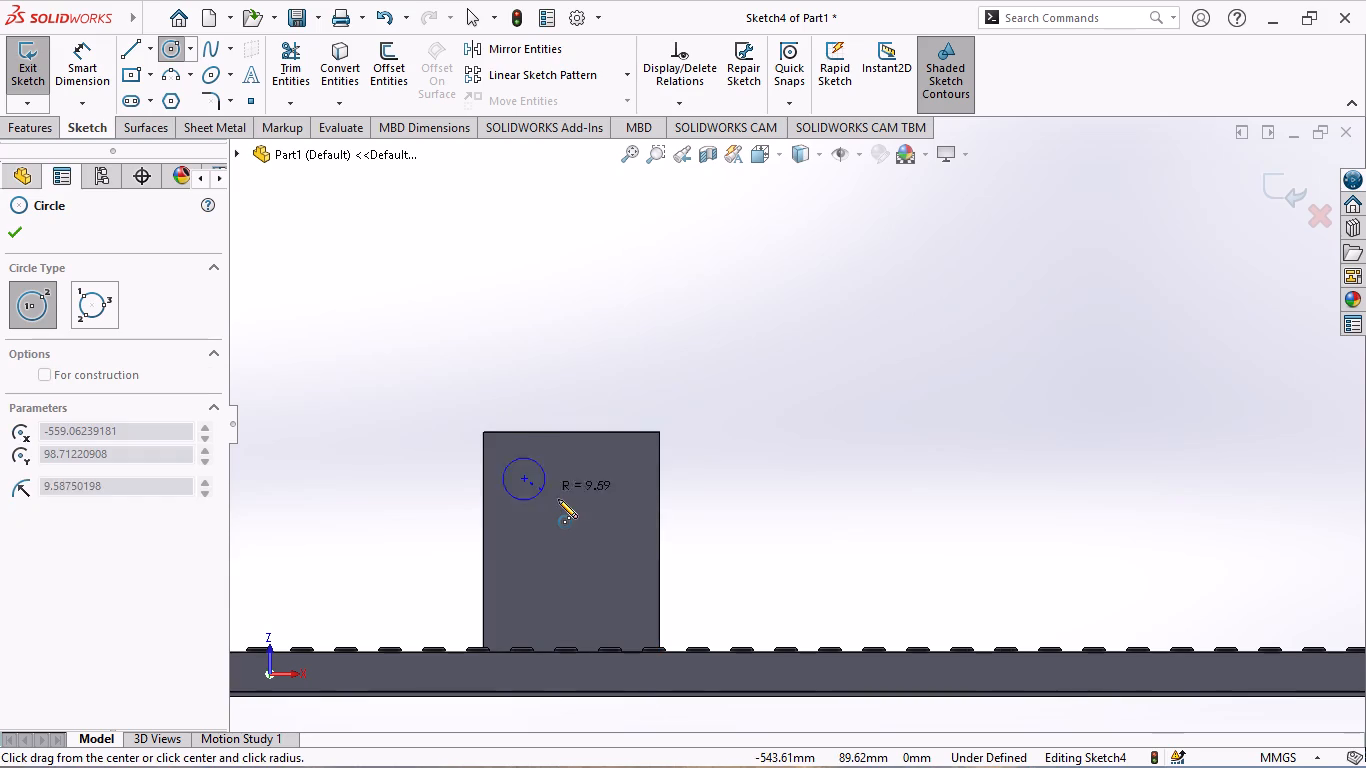
left_click(540, 479)
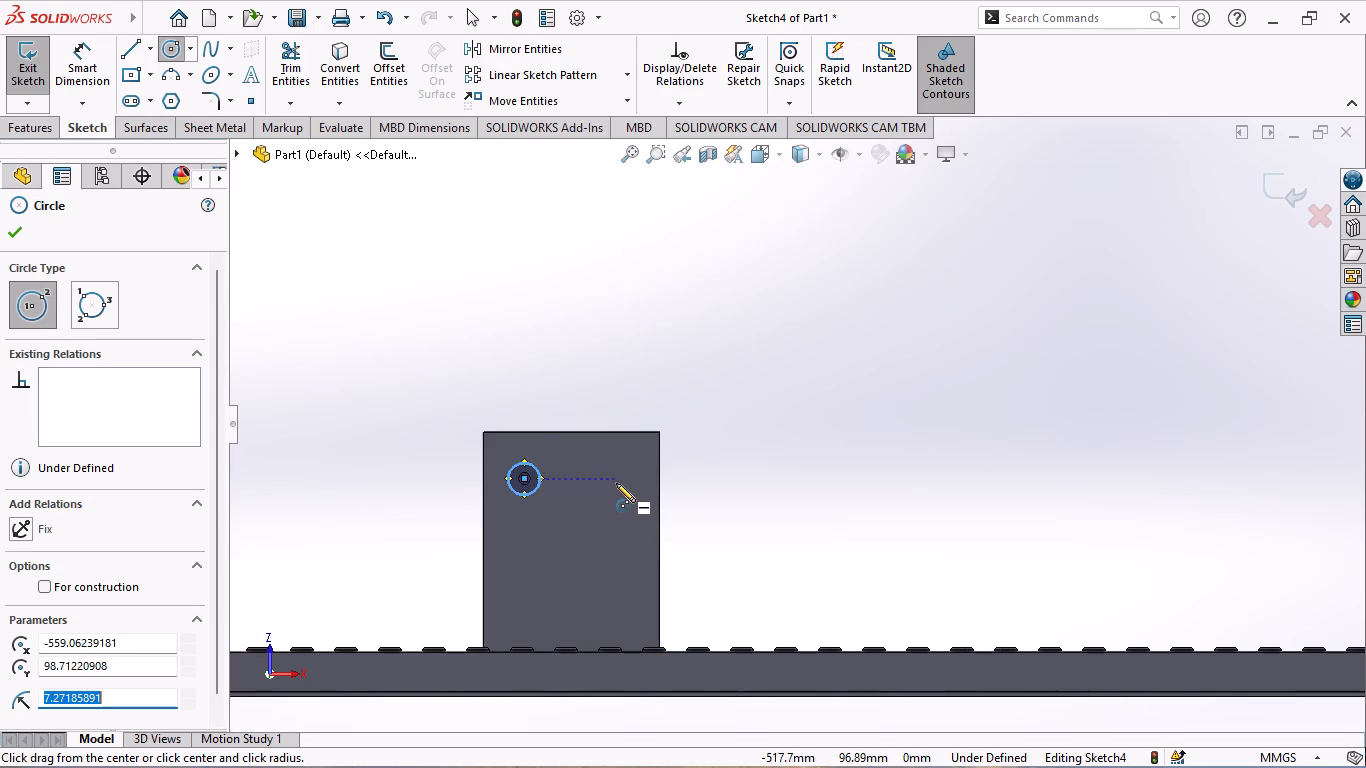
left_click(612, 480)
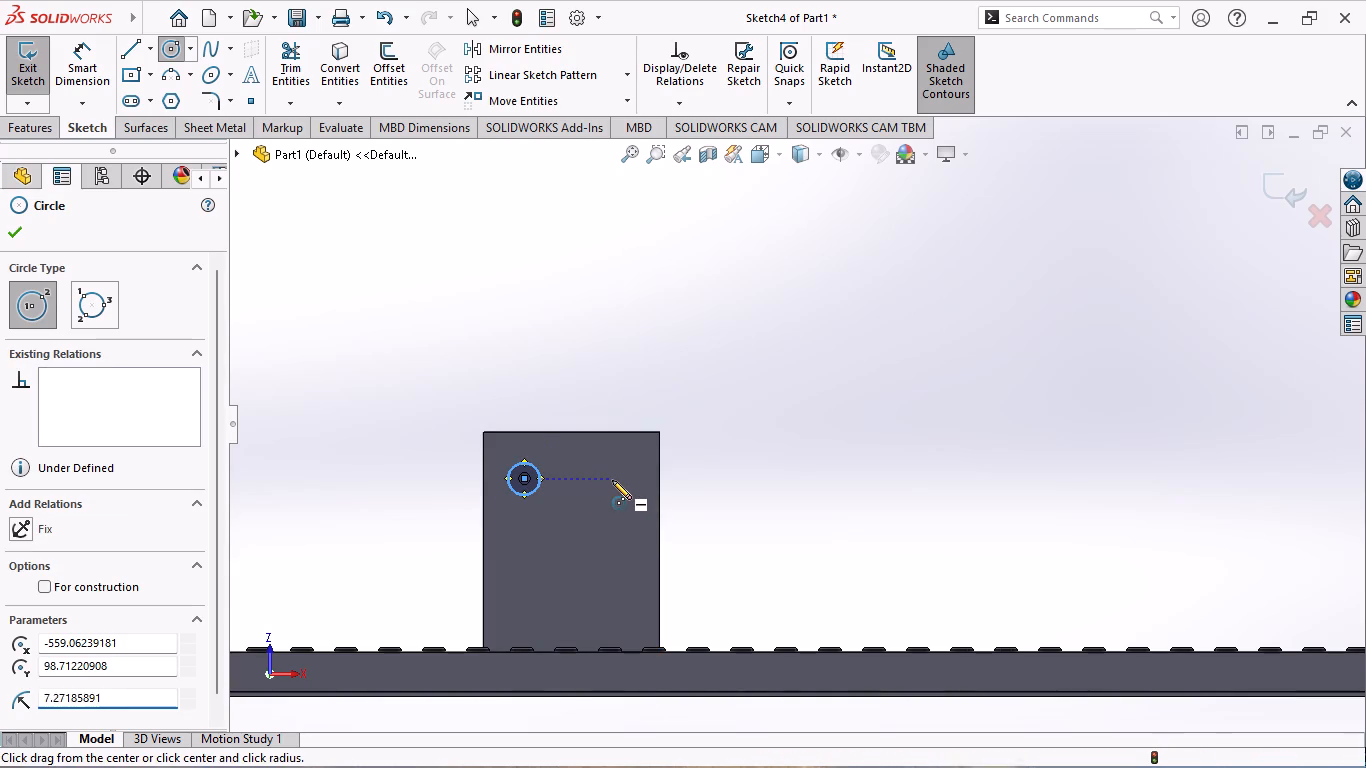
left_click(621, 497)
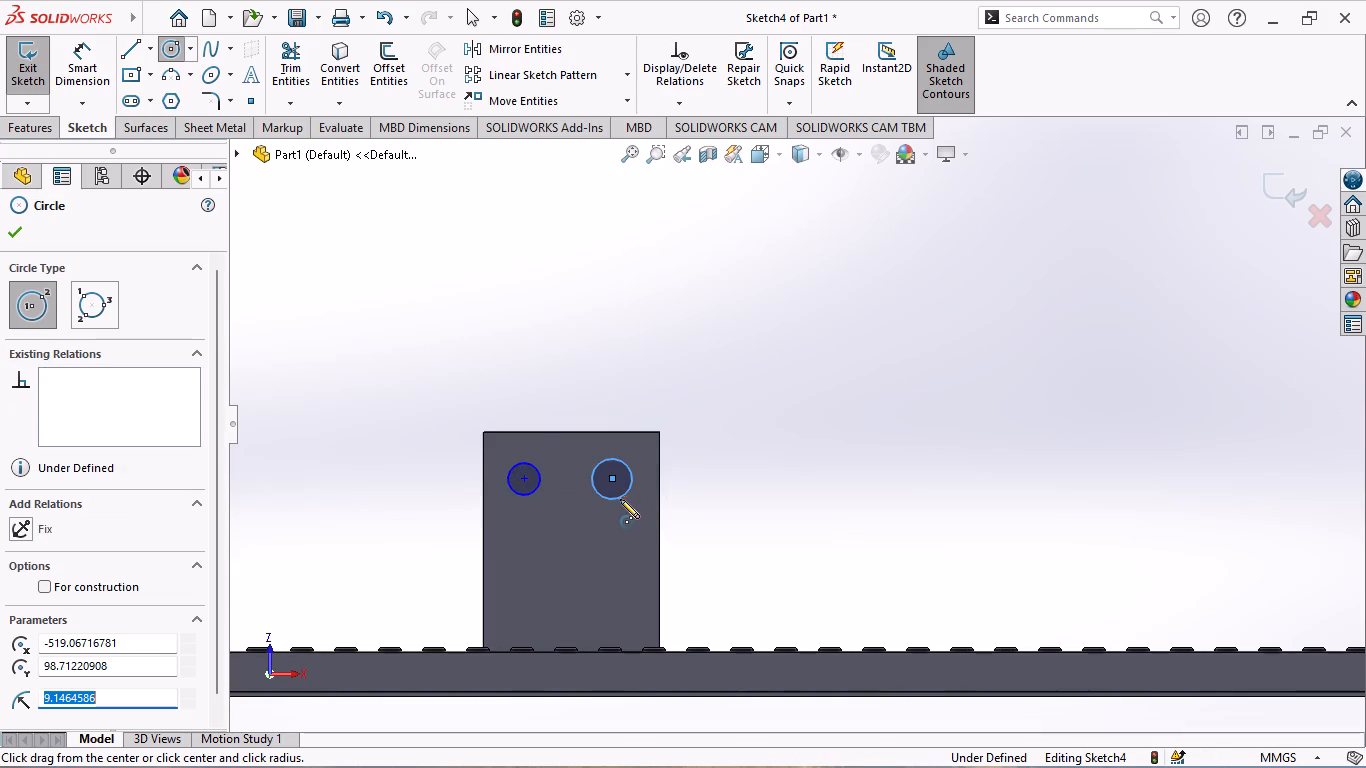
left_click(611, 593)
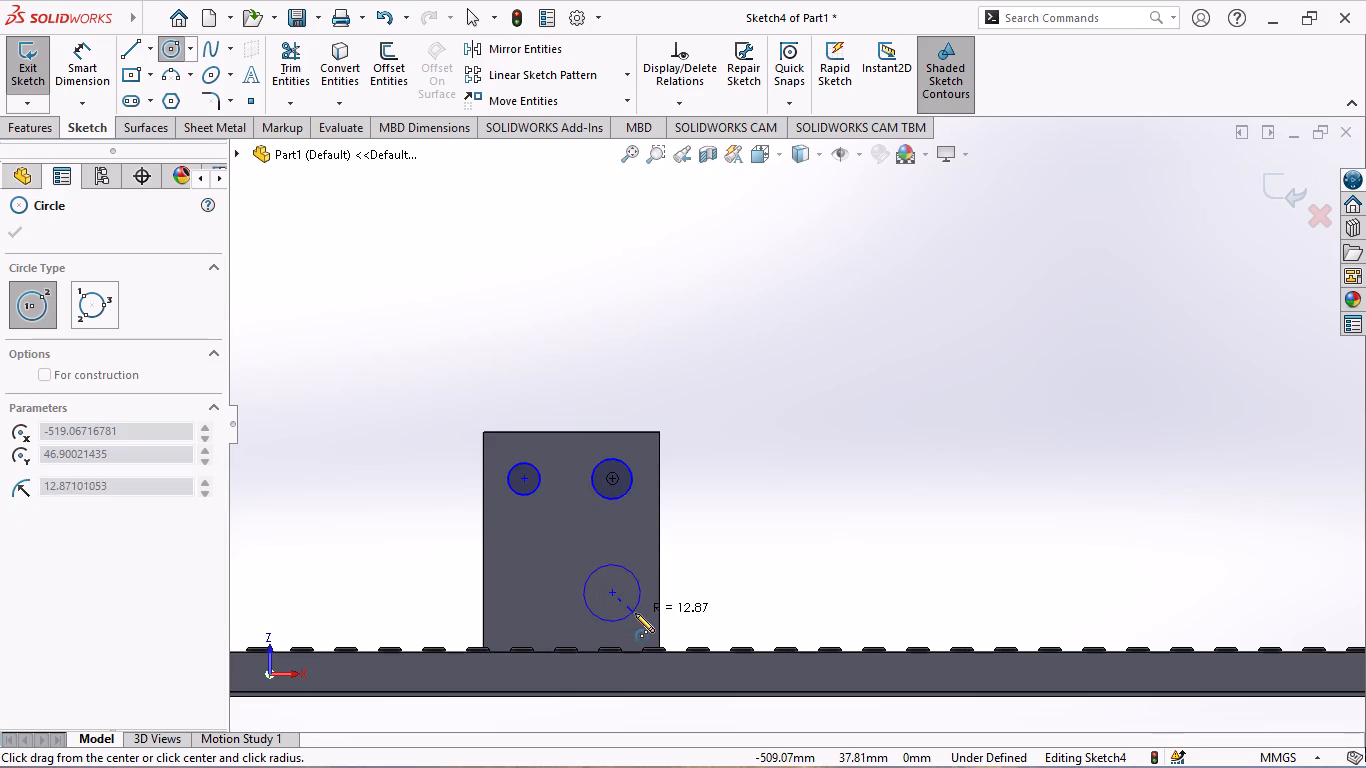
left_click(635, 613)
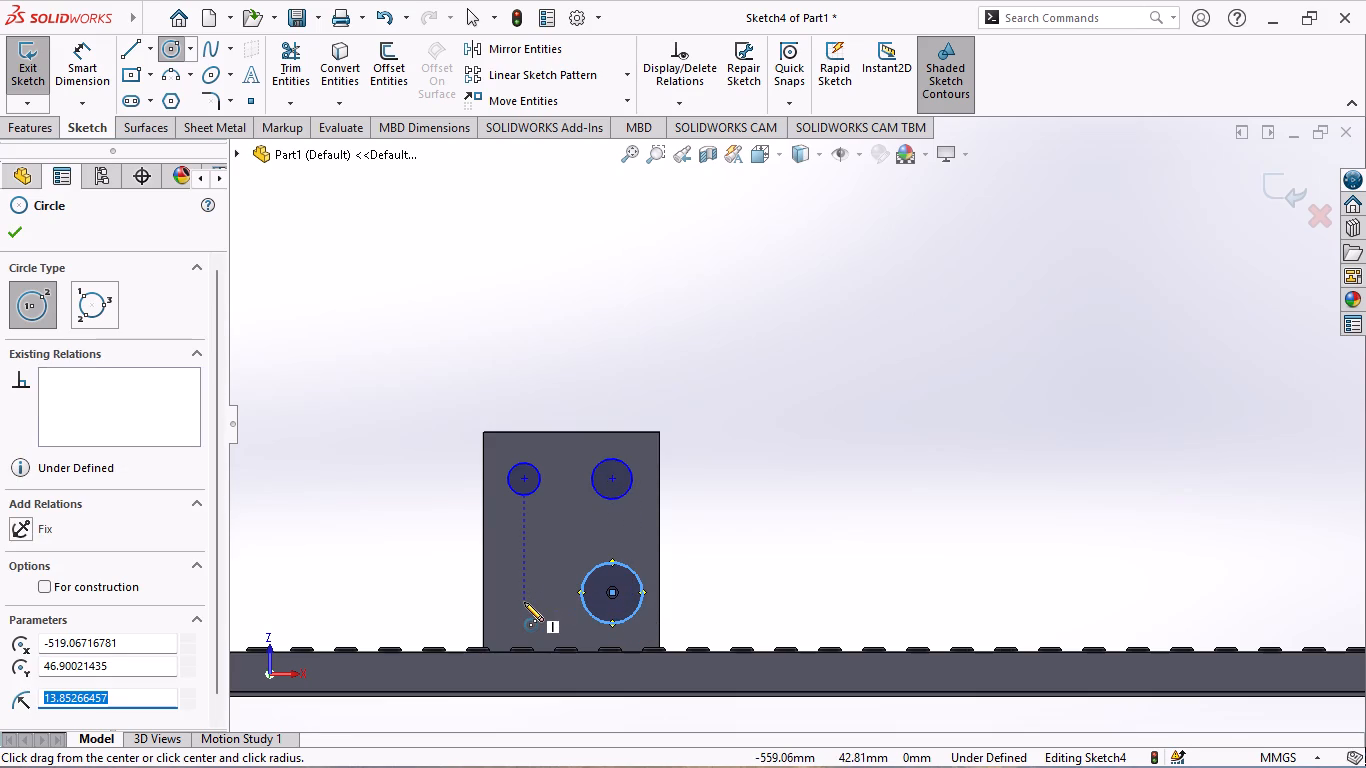
left_click(519, 590)
left_click(533, 616)
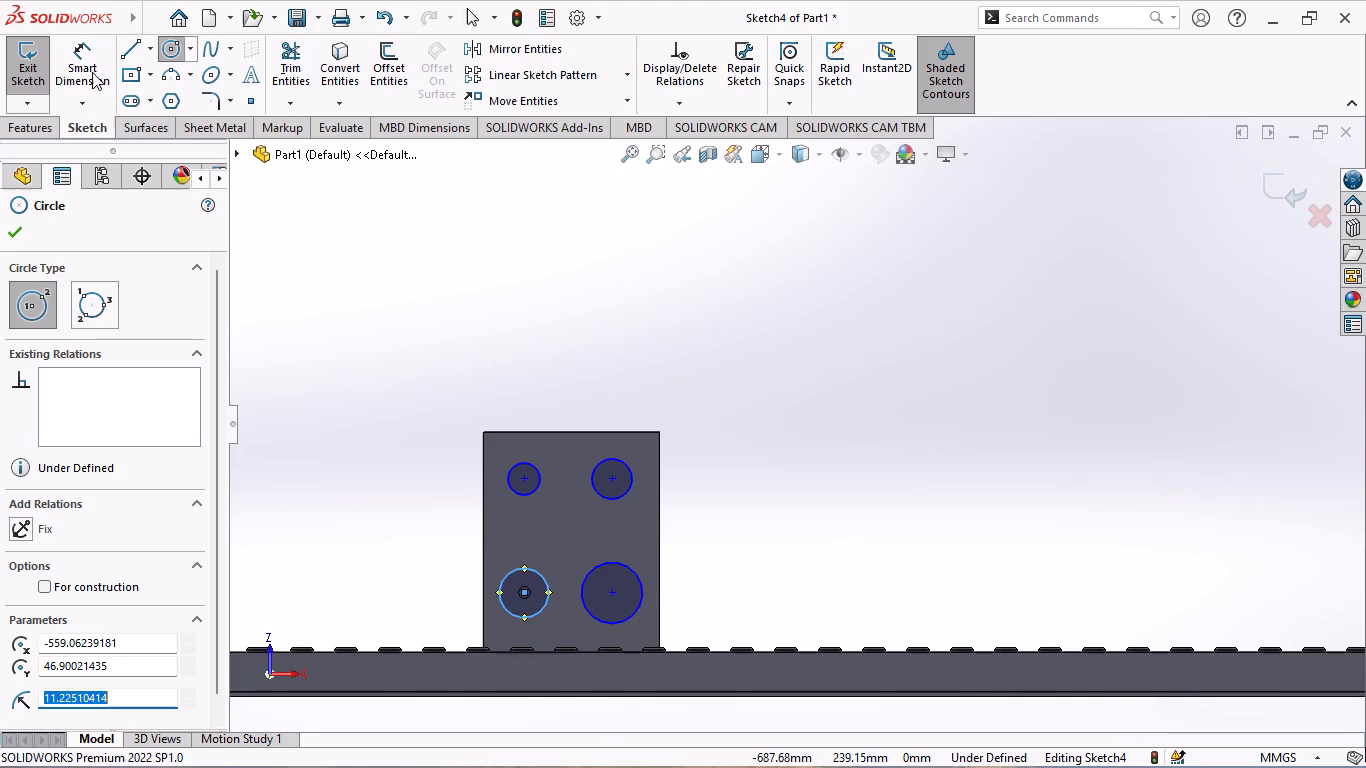
left_click(21, 239)
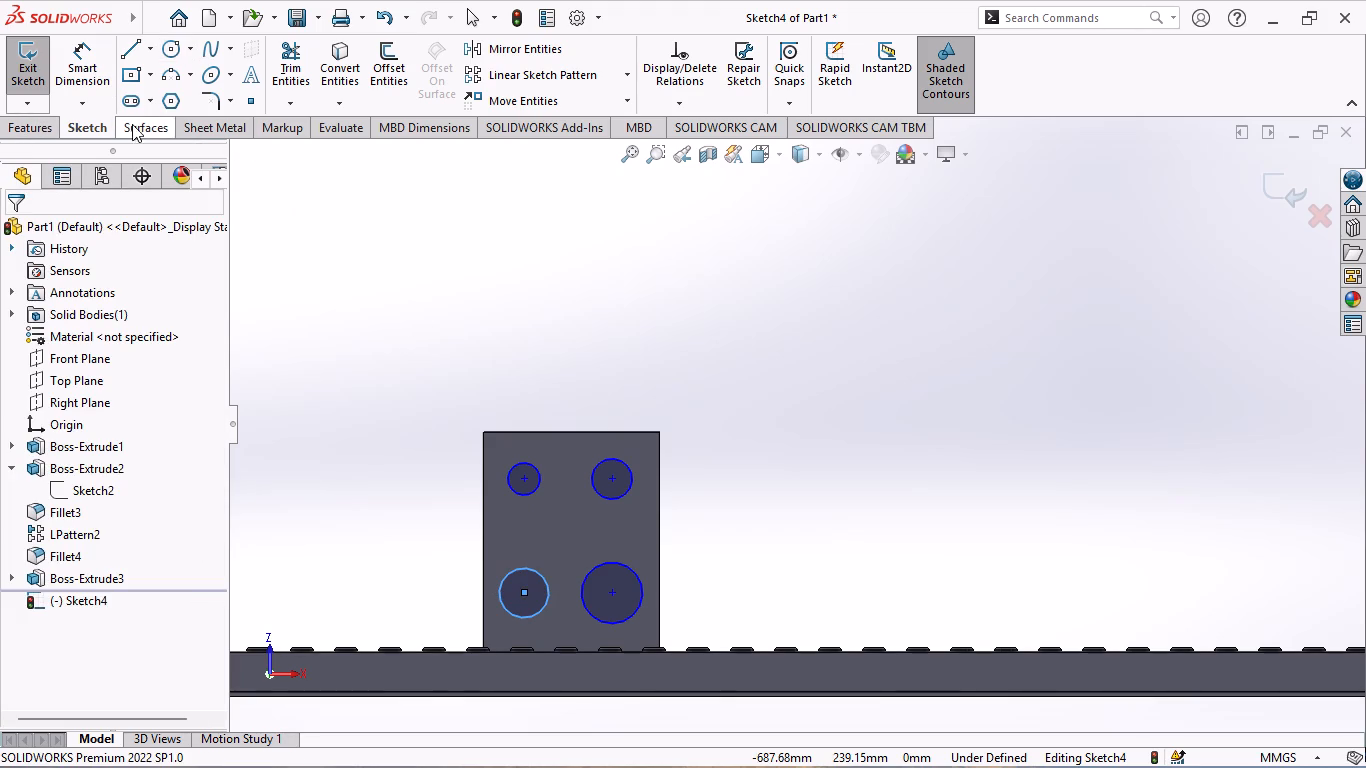
Dimension the two upper circles on the plate face at 10 mm diameter each.
left_click(78, 71)
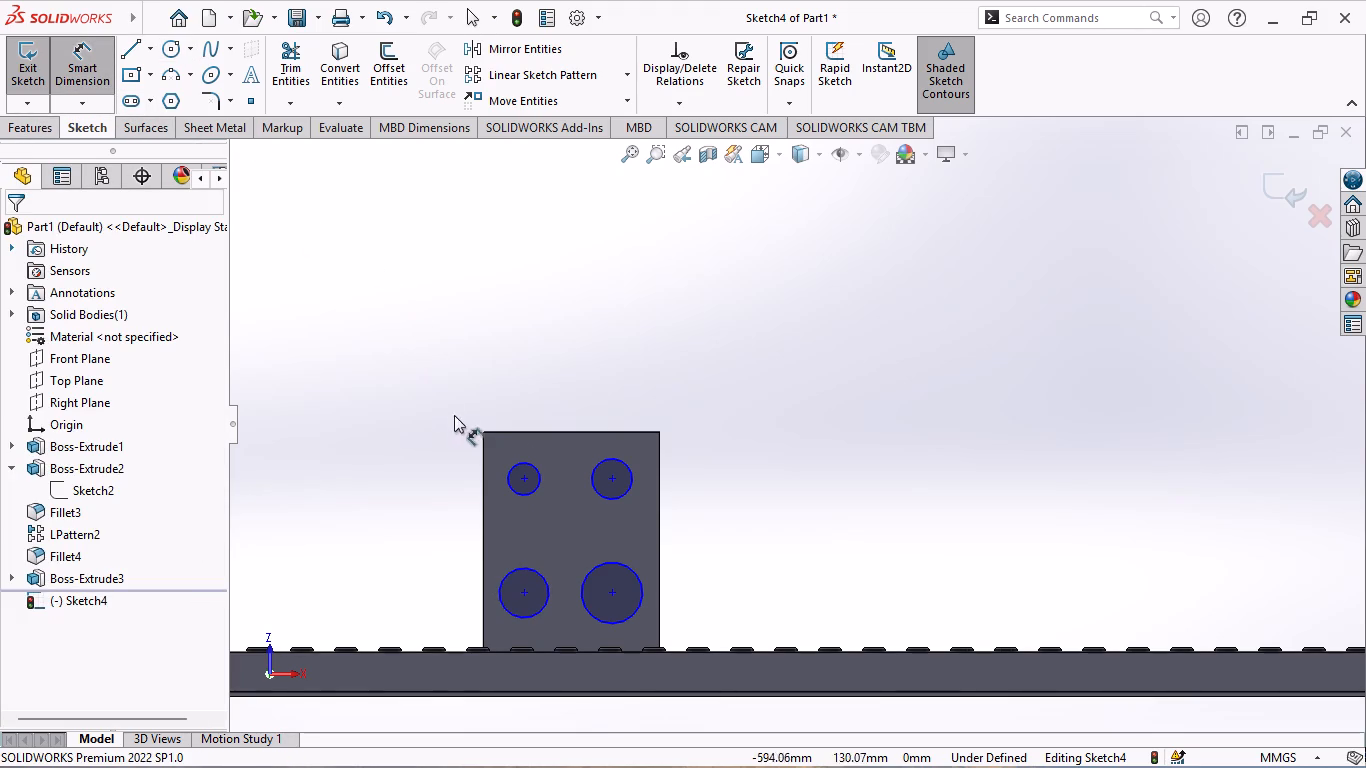
left_click(534, 486)
left_click(441, 485)
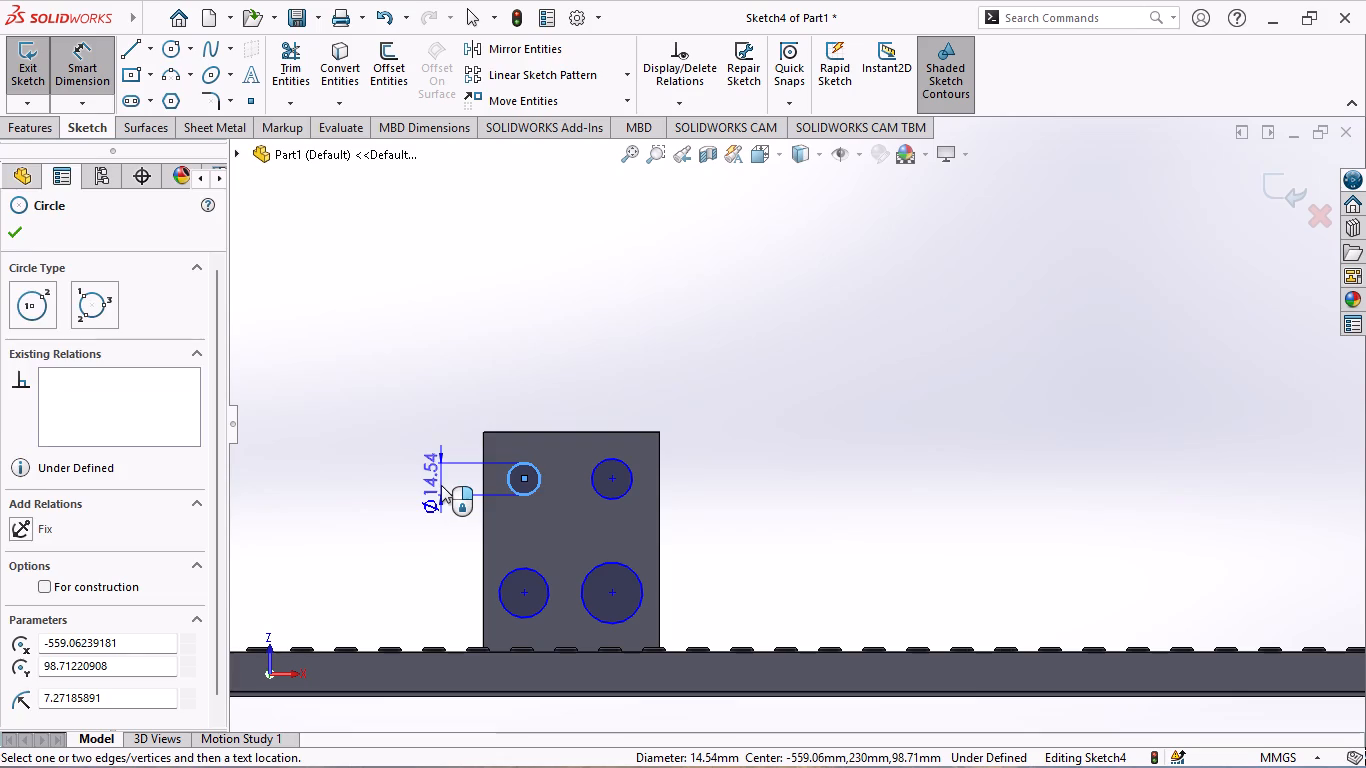
key("1")
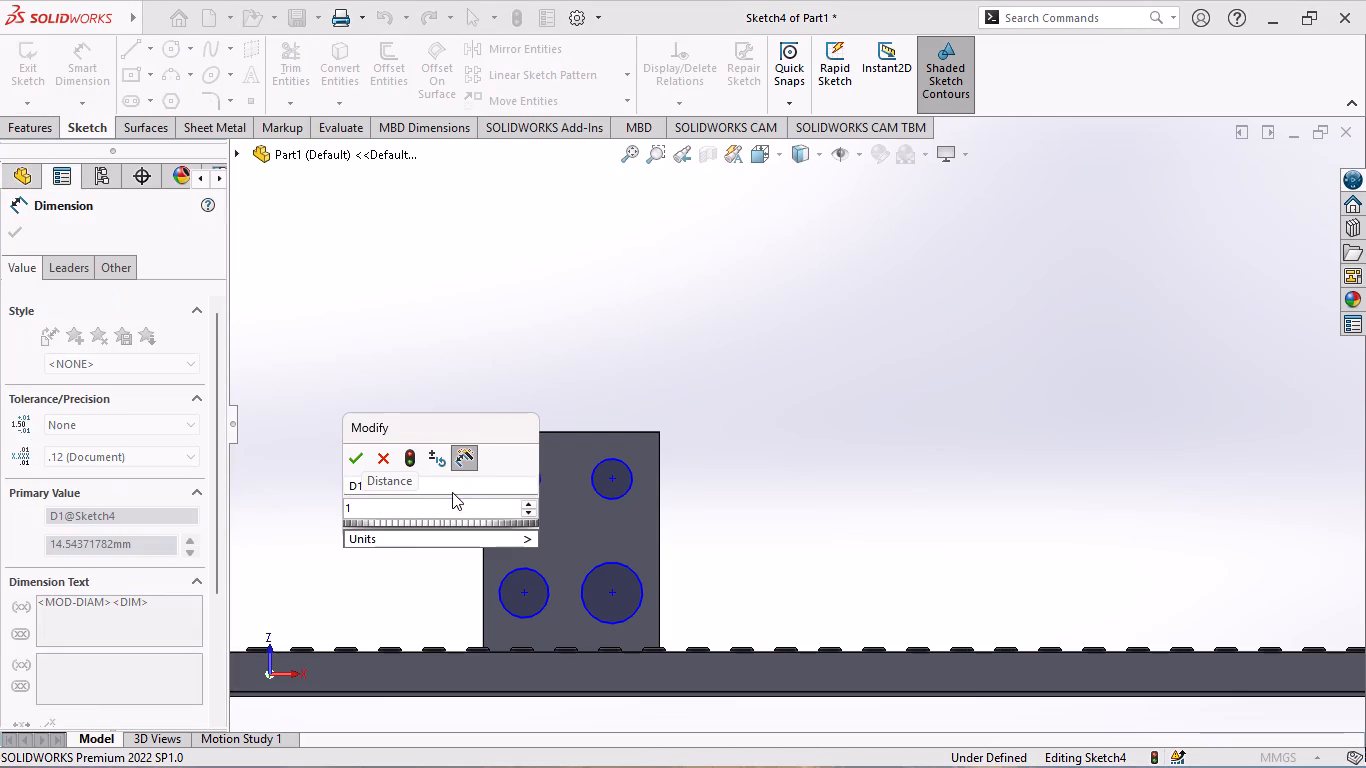
key("0")
key("Return")
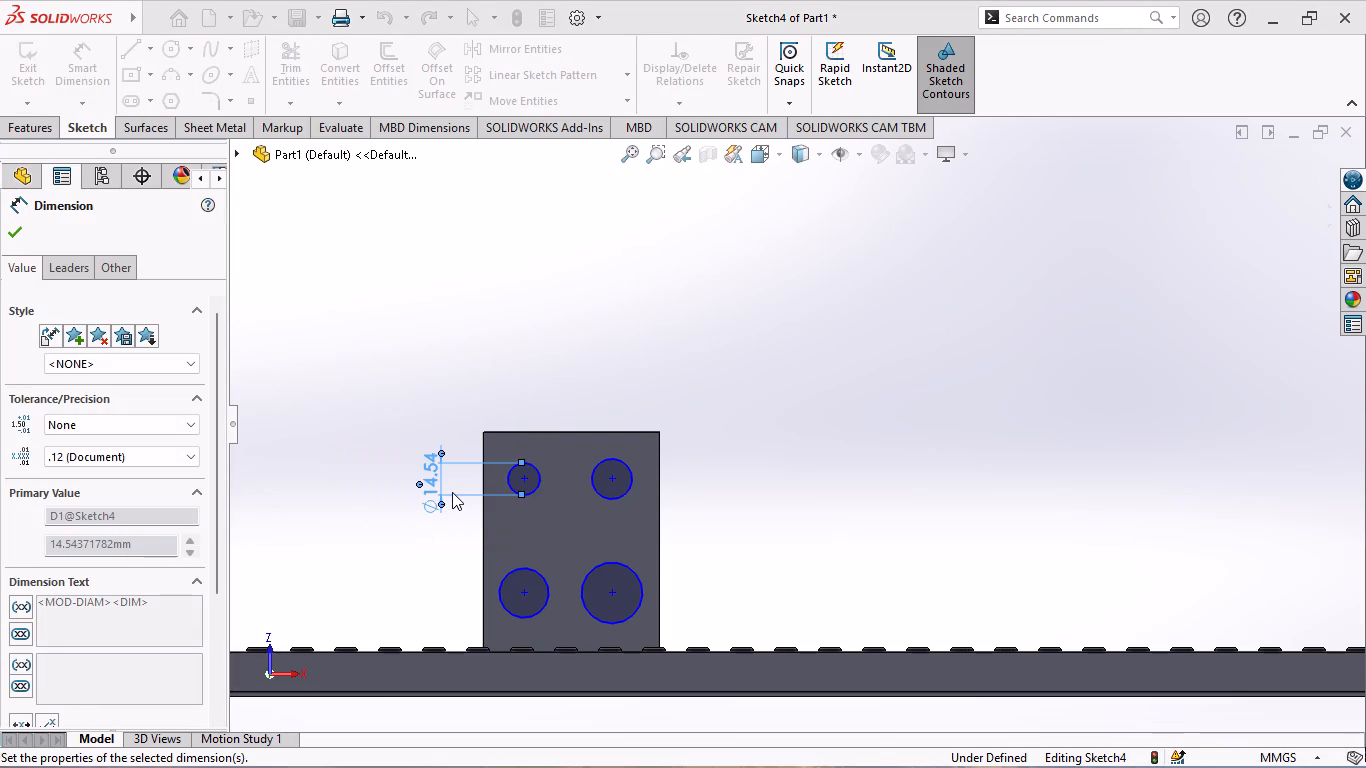
left_click(635, 486)
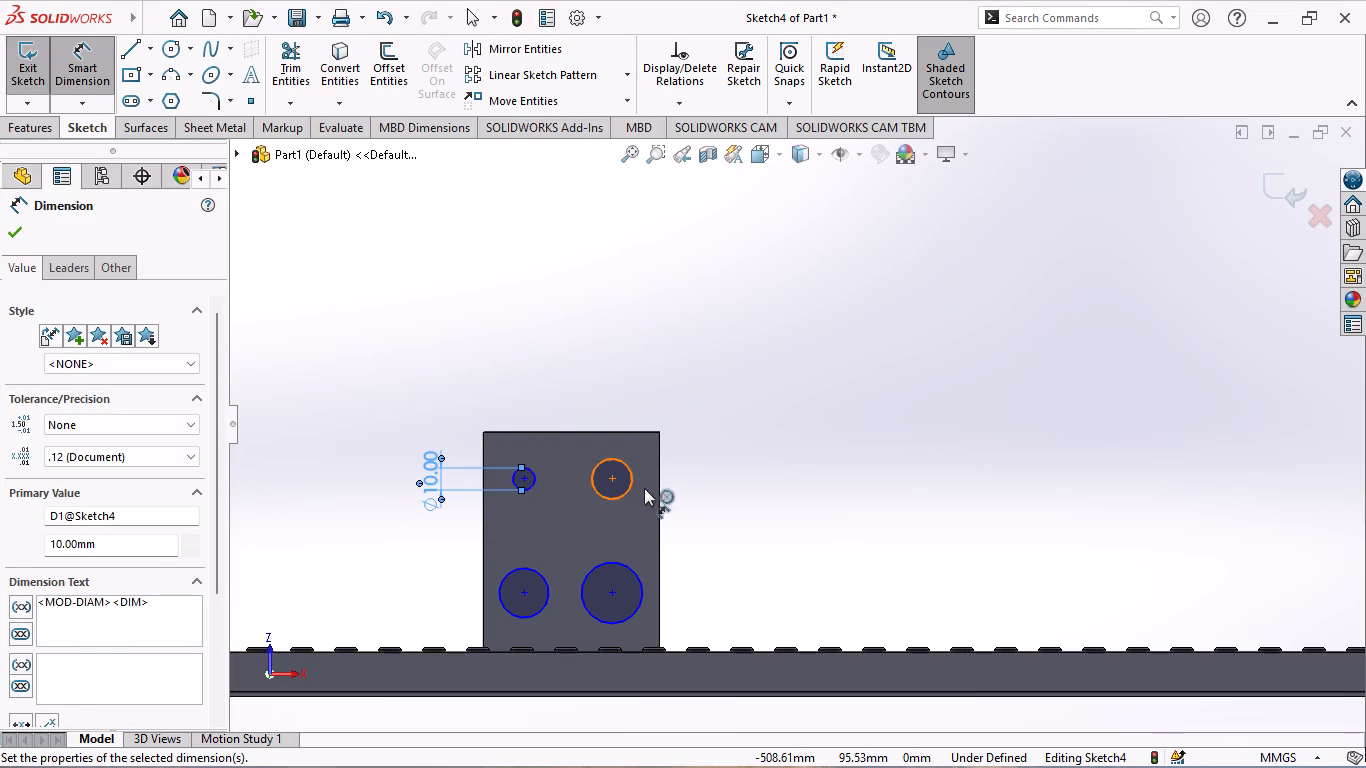
left_click(688, 489)
key("1")
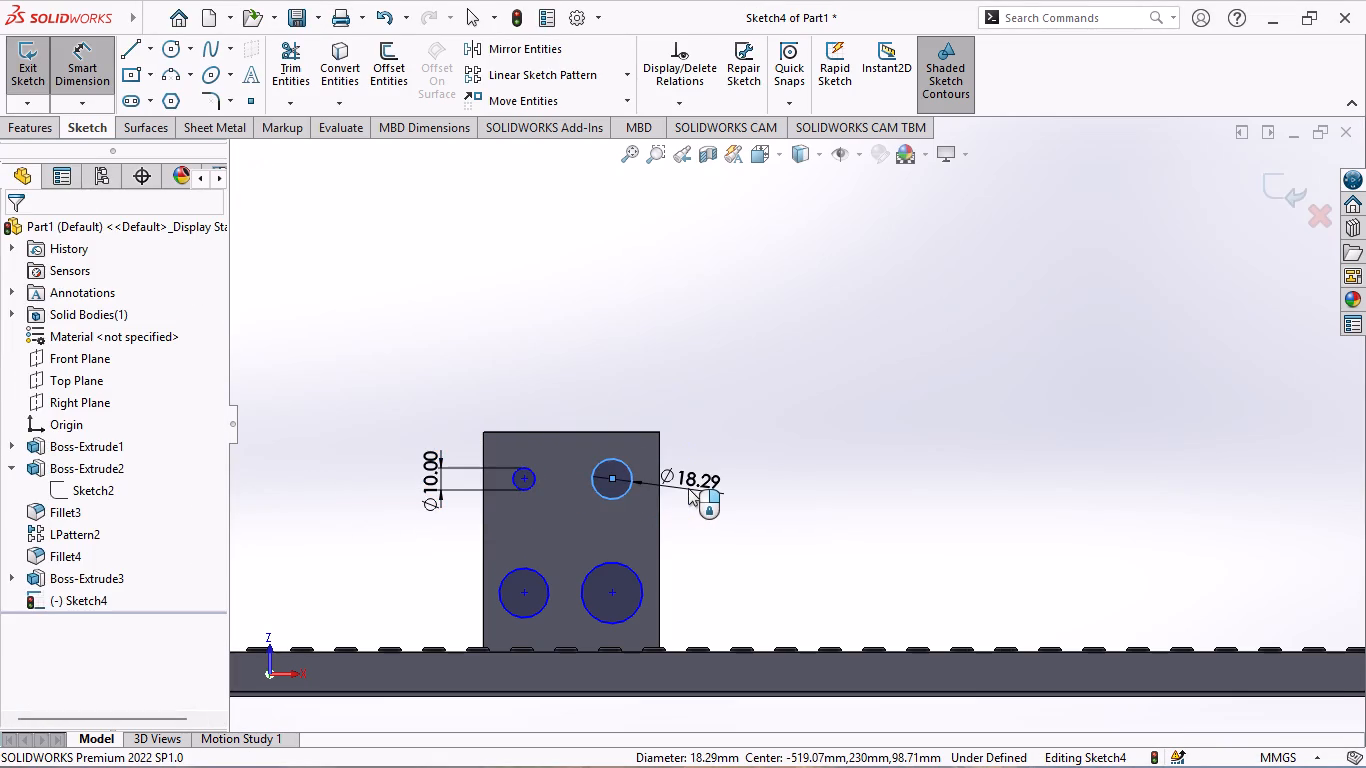
key("0")
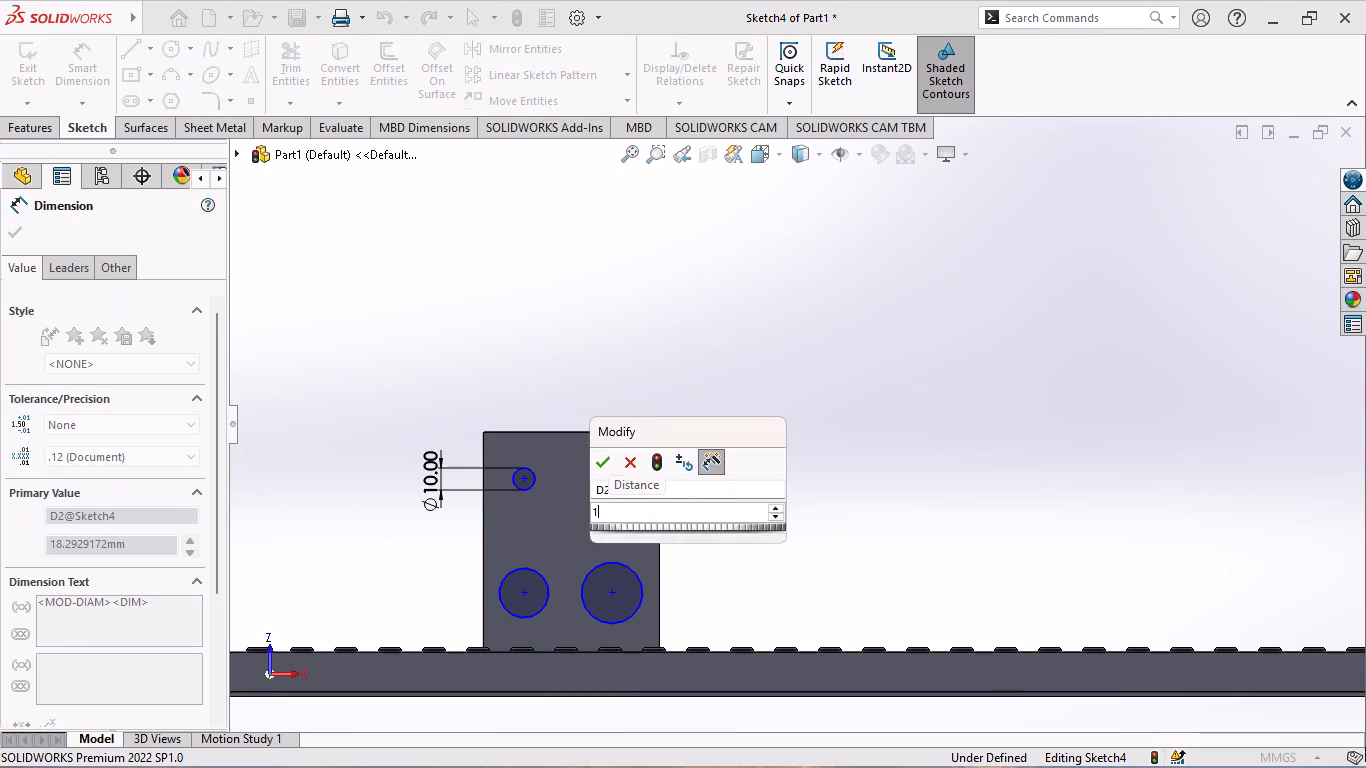
key("Return")
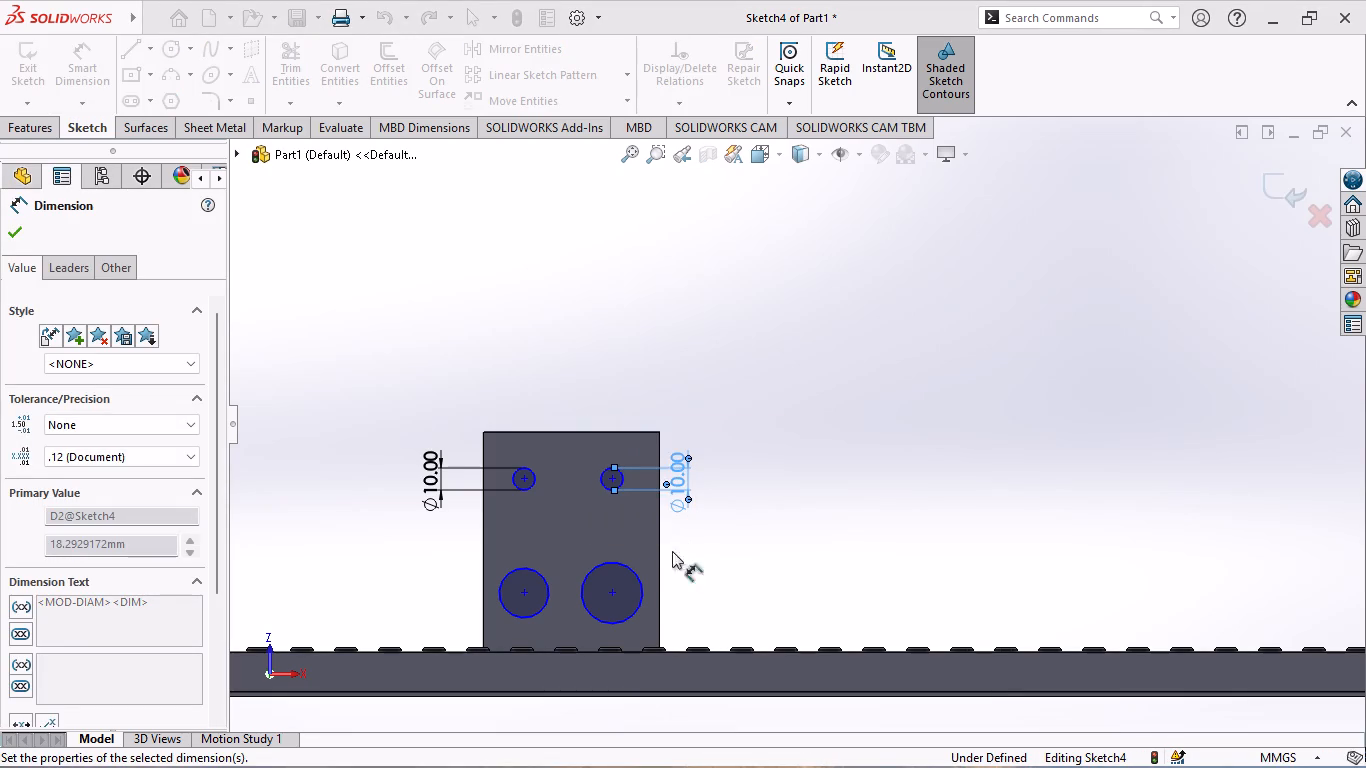
Dimension the lower right and lower left circles at 10 mm diameter each.
left_click(644, 593)
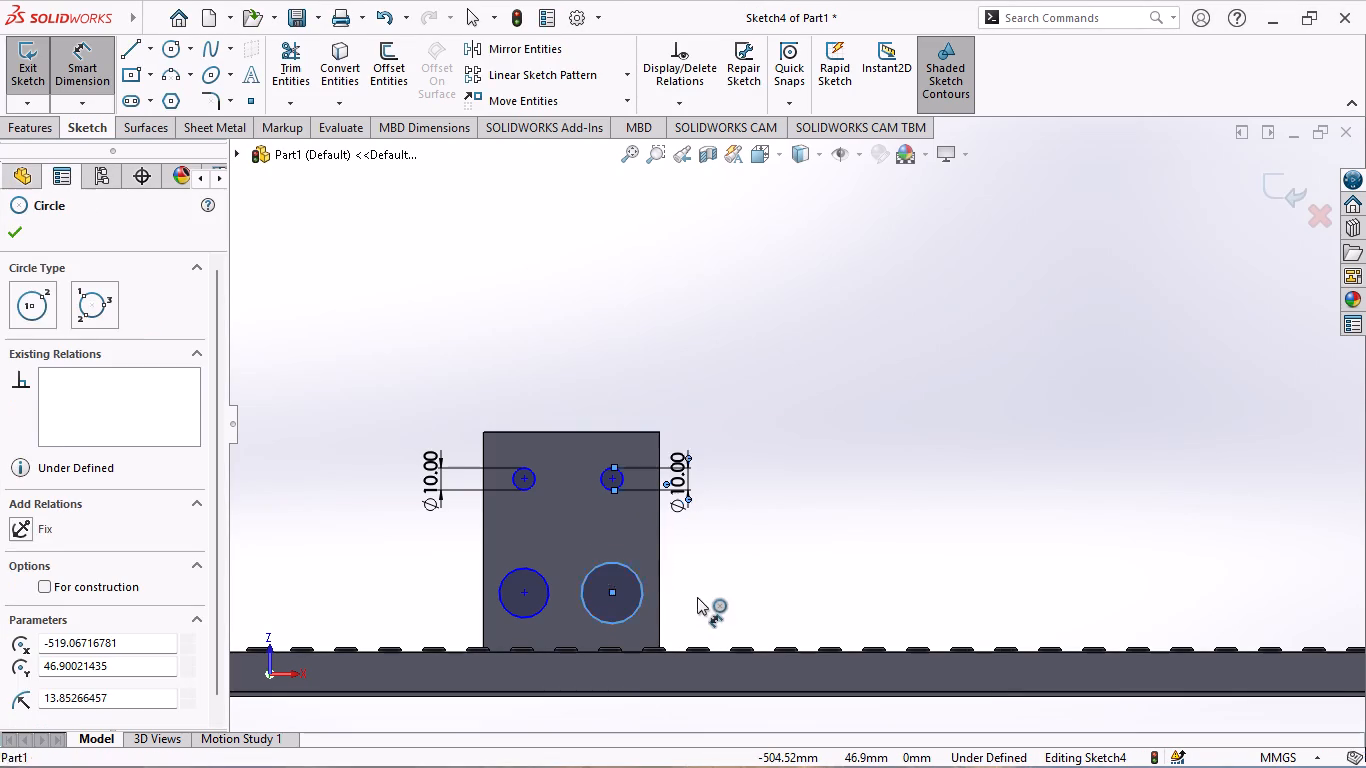
left_click(701, 596)
key("1")
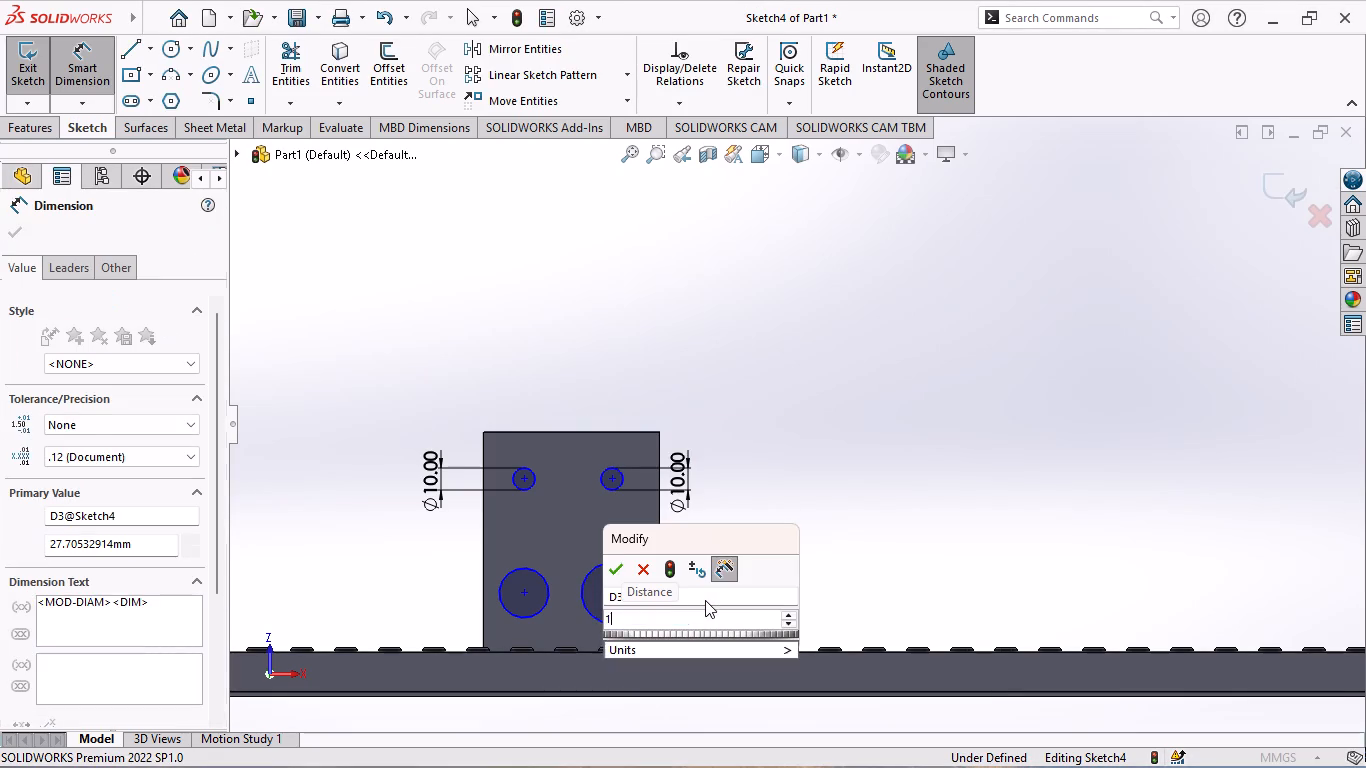
key("0")
key("Return")
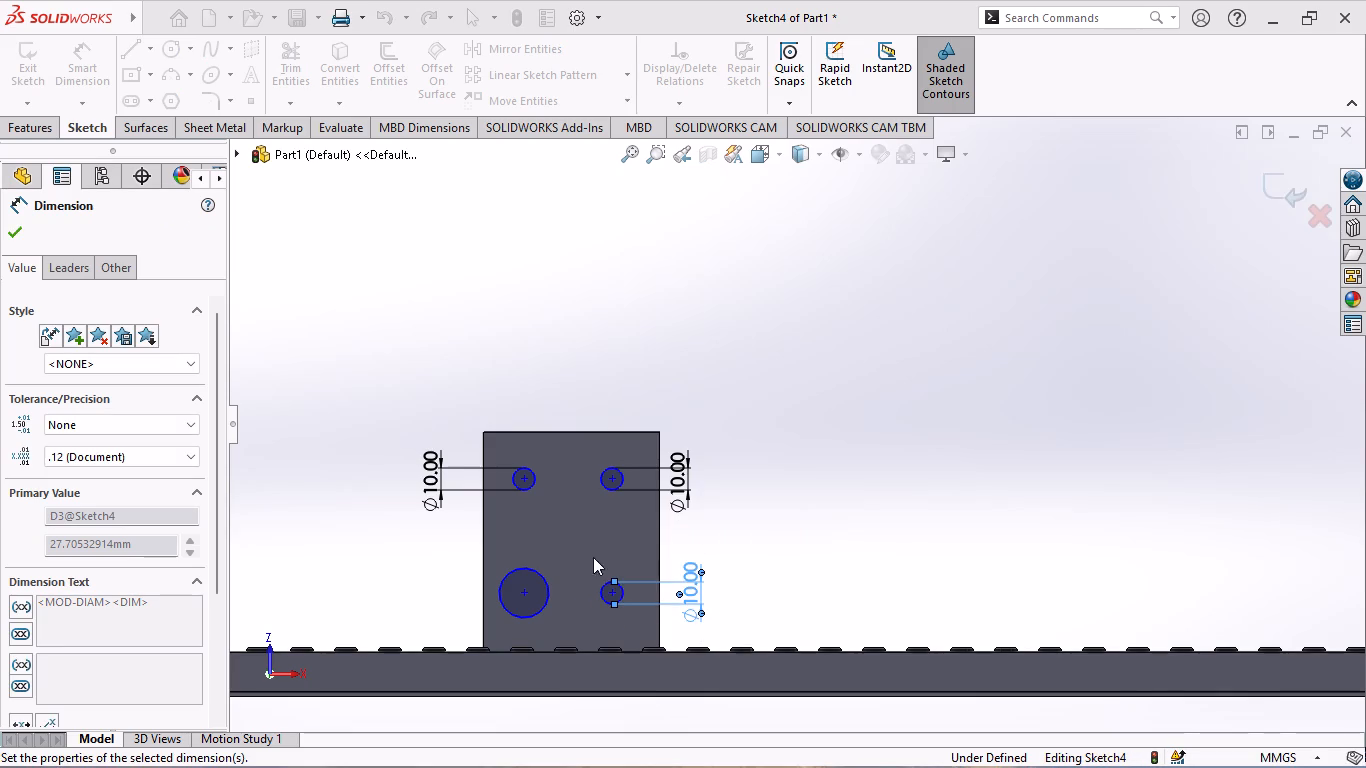
left_click(507, 607)
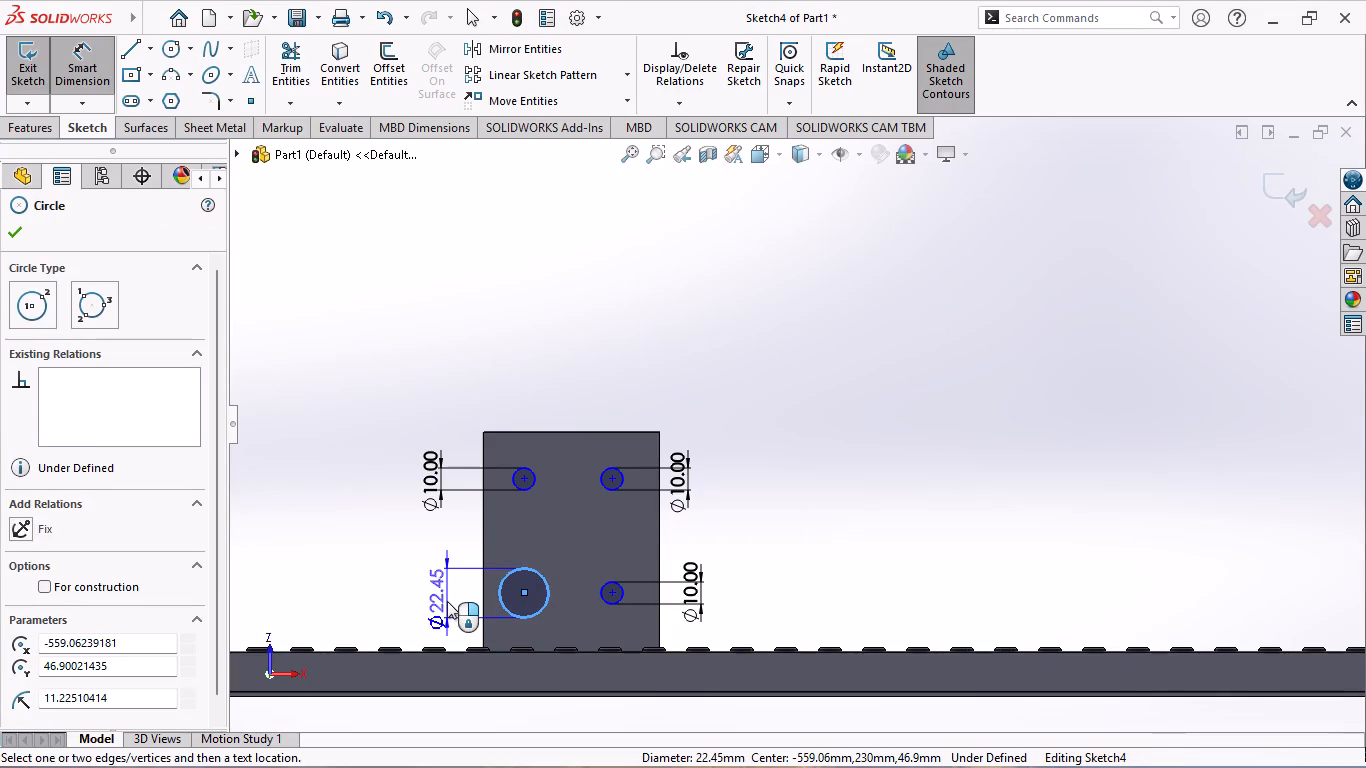
left_click(447, 601)
key("1")
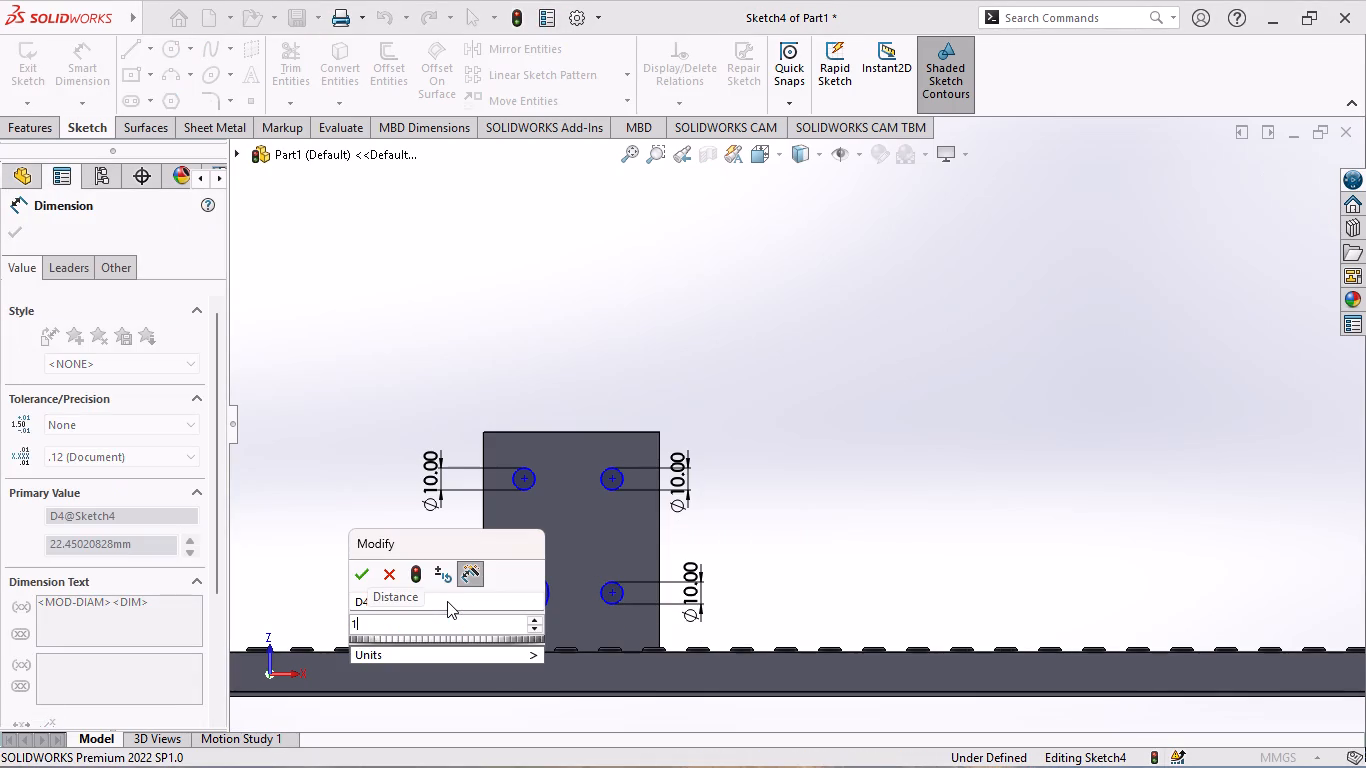
key("0")
key("Return")
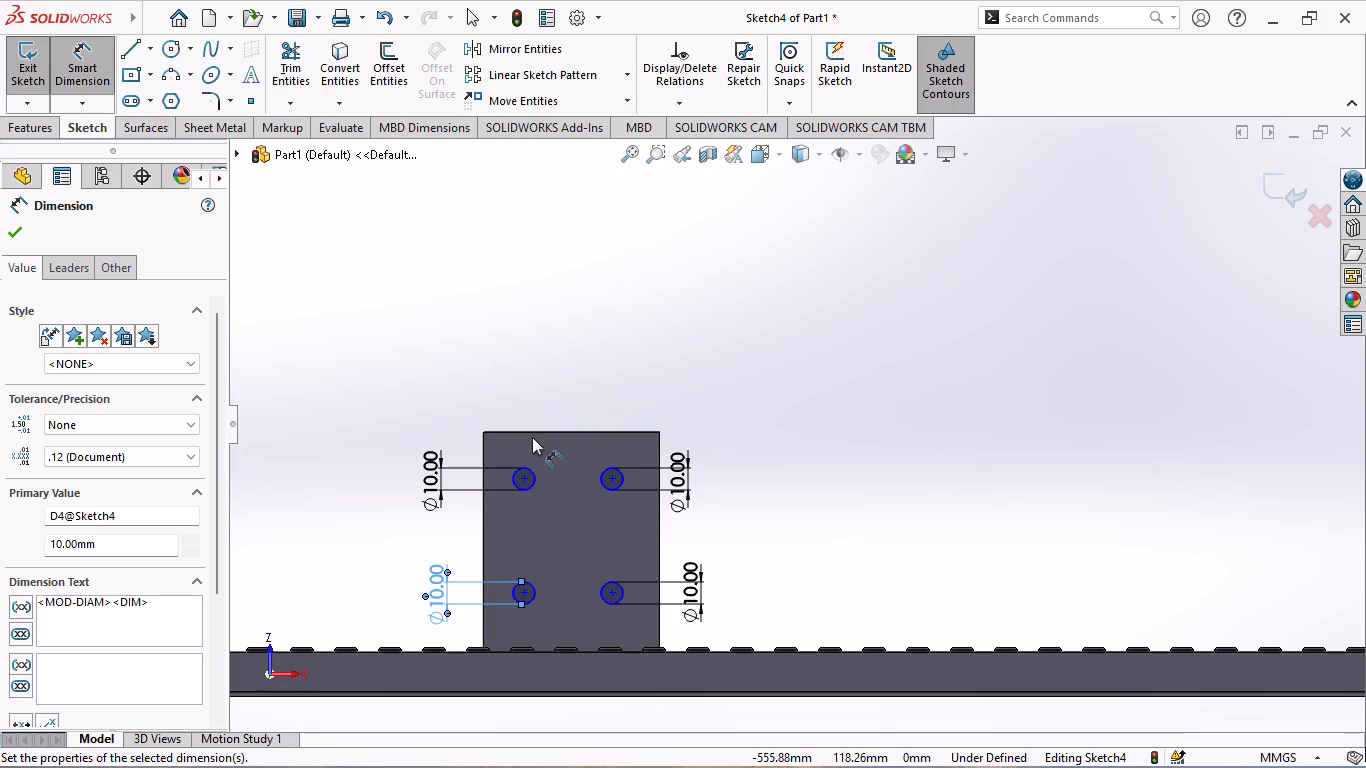
Dimension the horizontal spacing between the centers of the two upper circles at 40 mm.
left_click(521, 480)
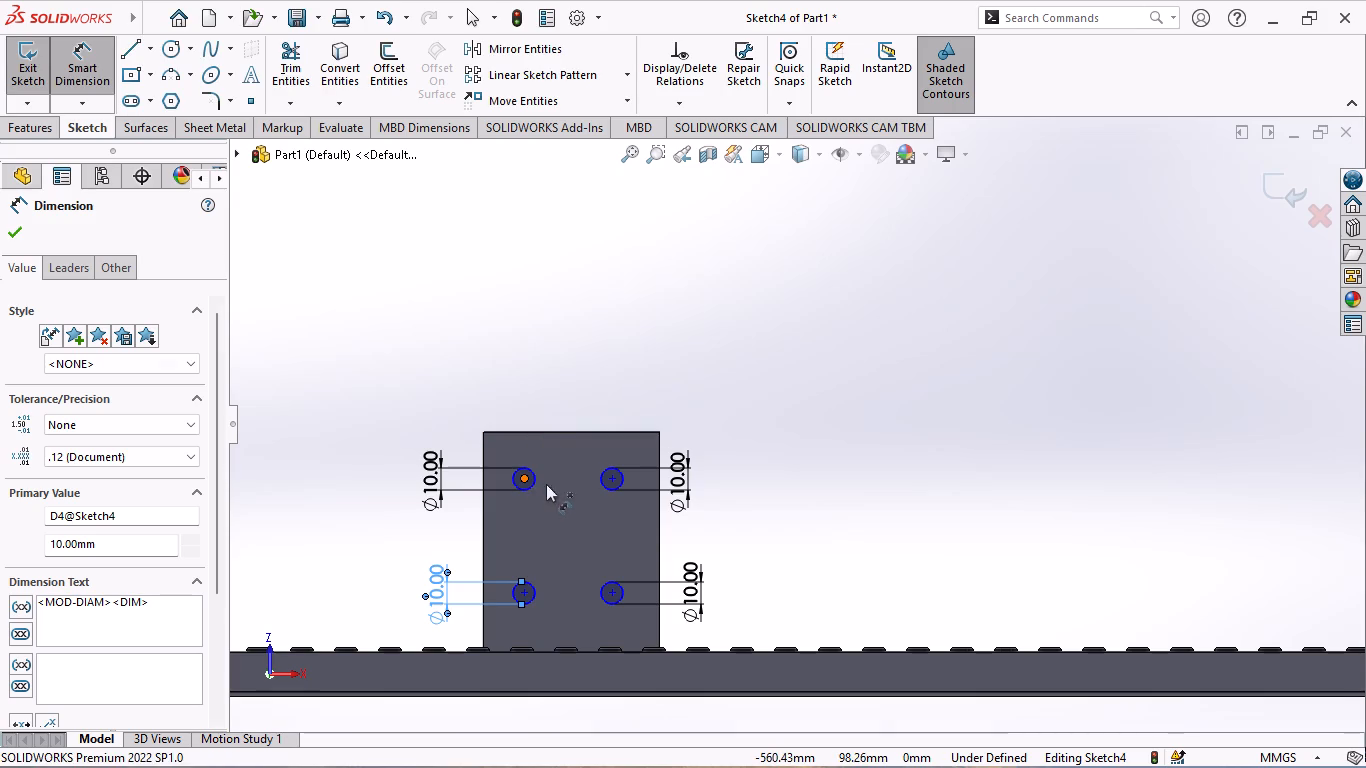
left_click(614, 474)
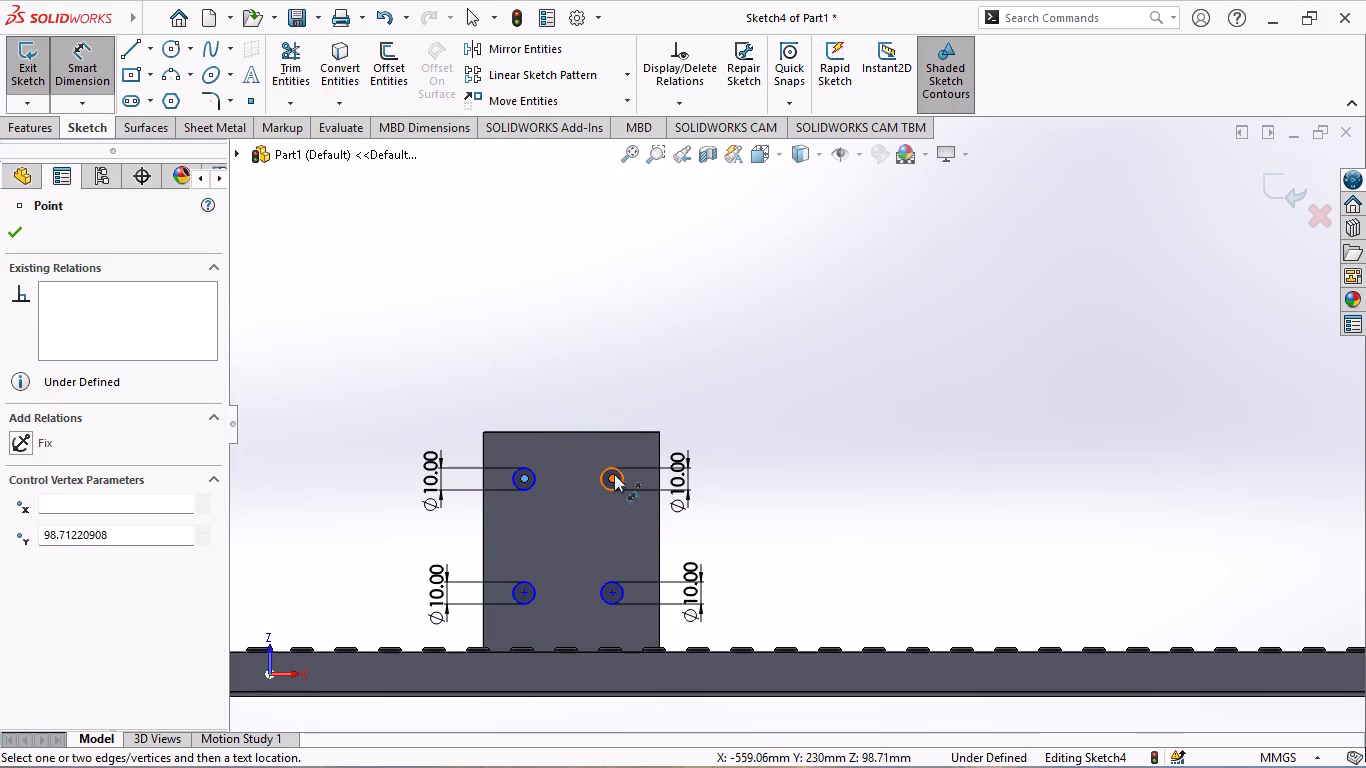
left_click(610, 363)
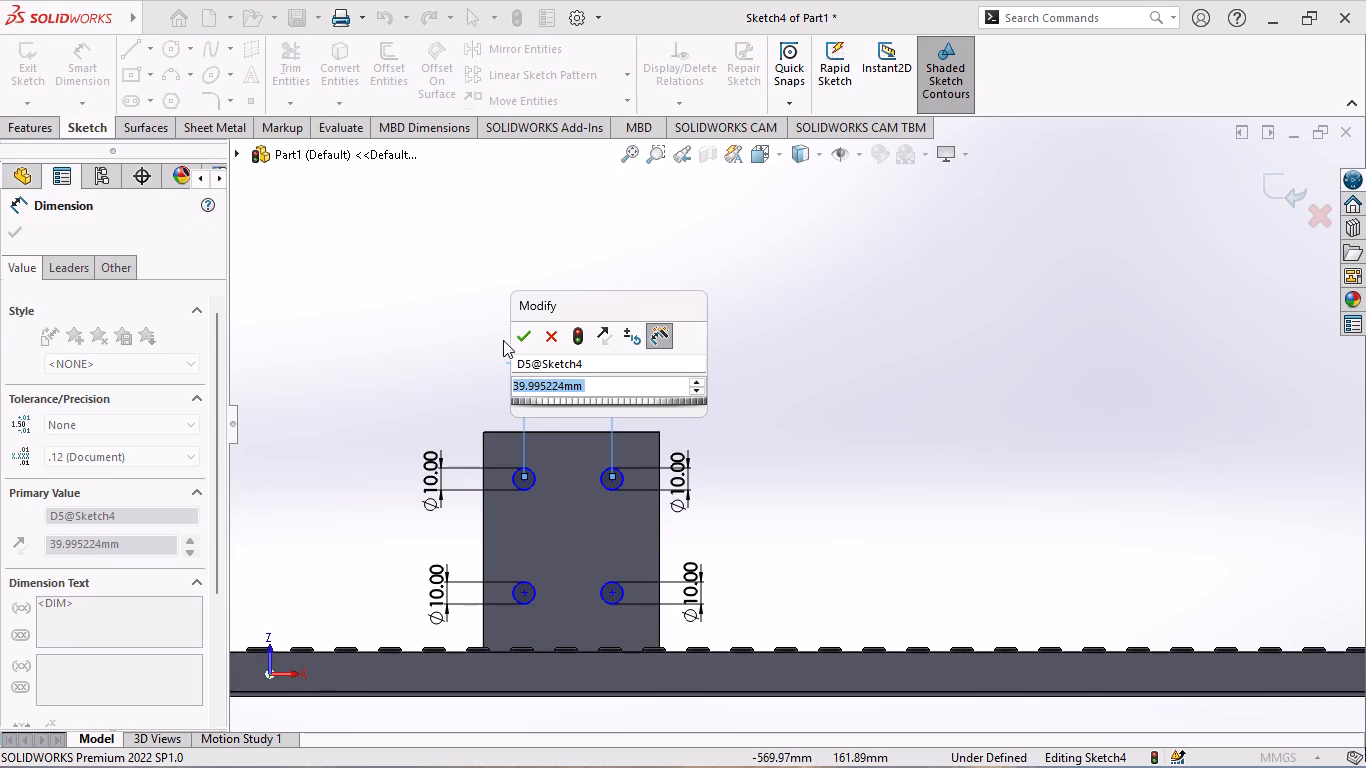
key("4")
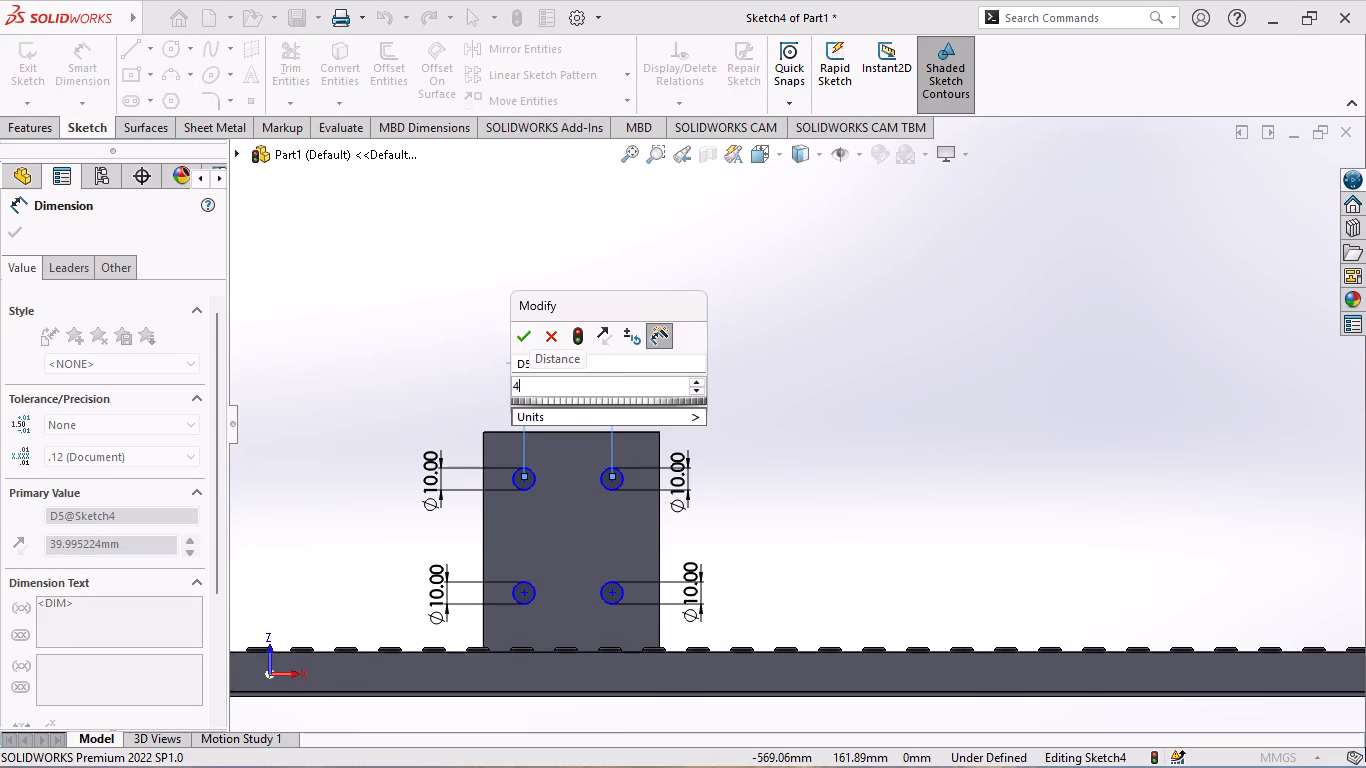
key("0")
key("Return")
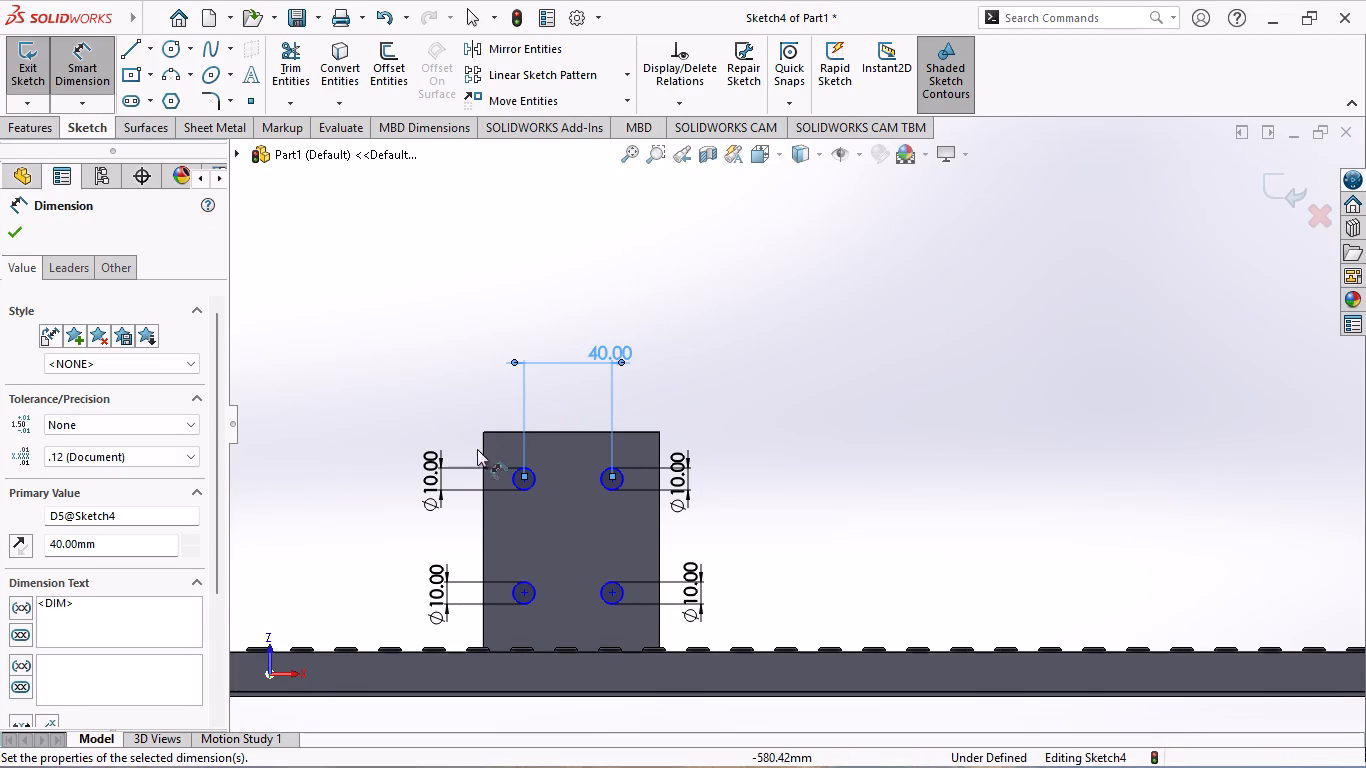
Dimension the upper left circle's center at 20 mm from the plate's left edge.
left_click(483, 481)
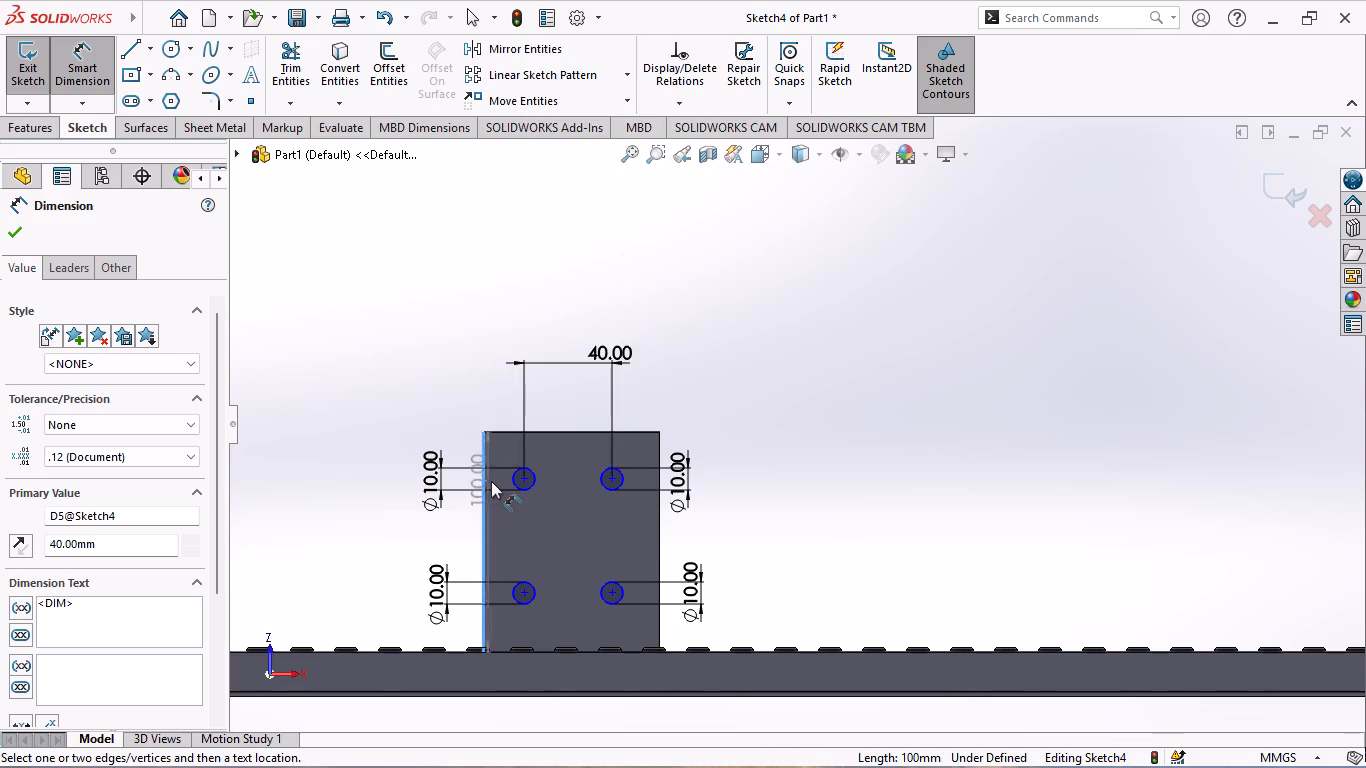
left_click(521, 479)
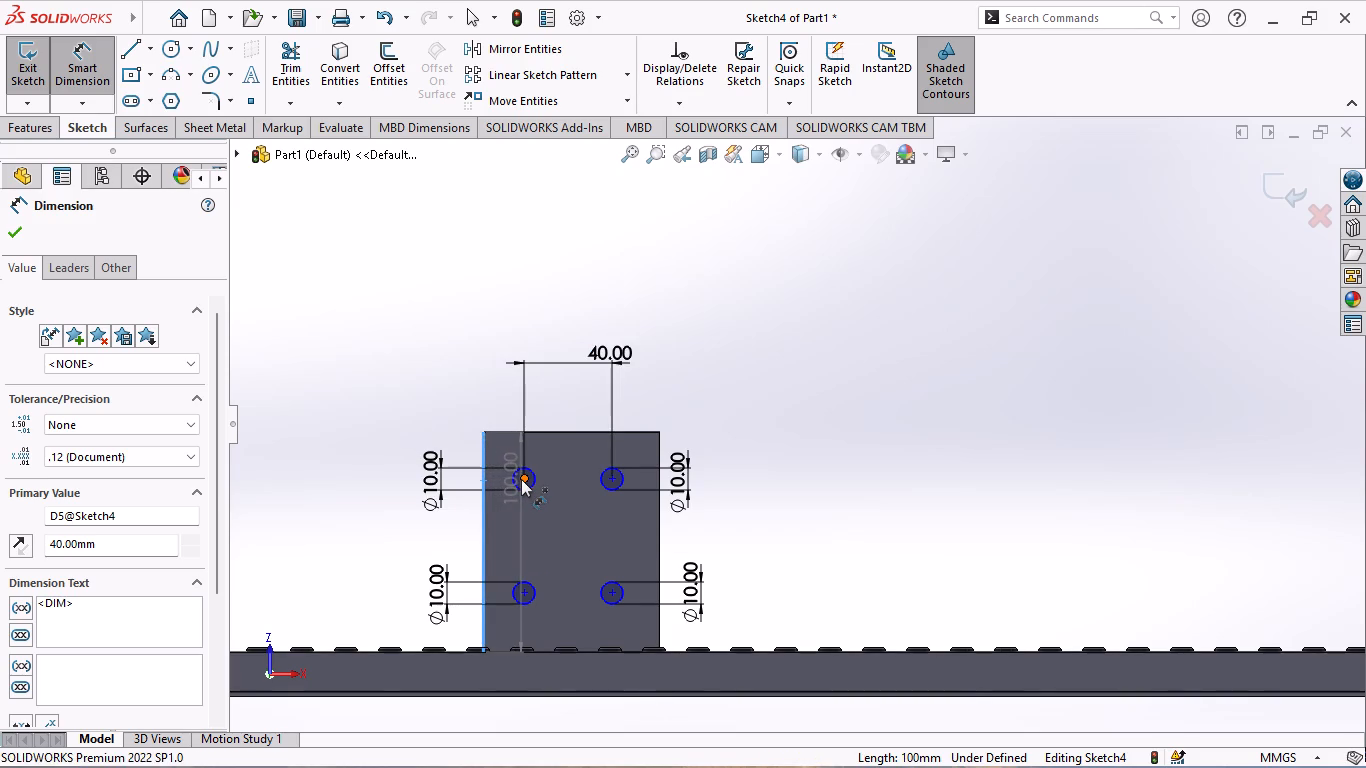
left_click(482, 390)
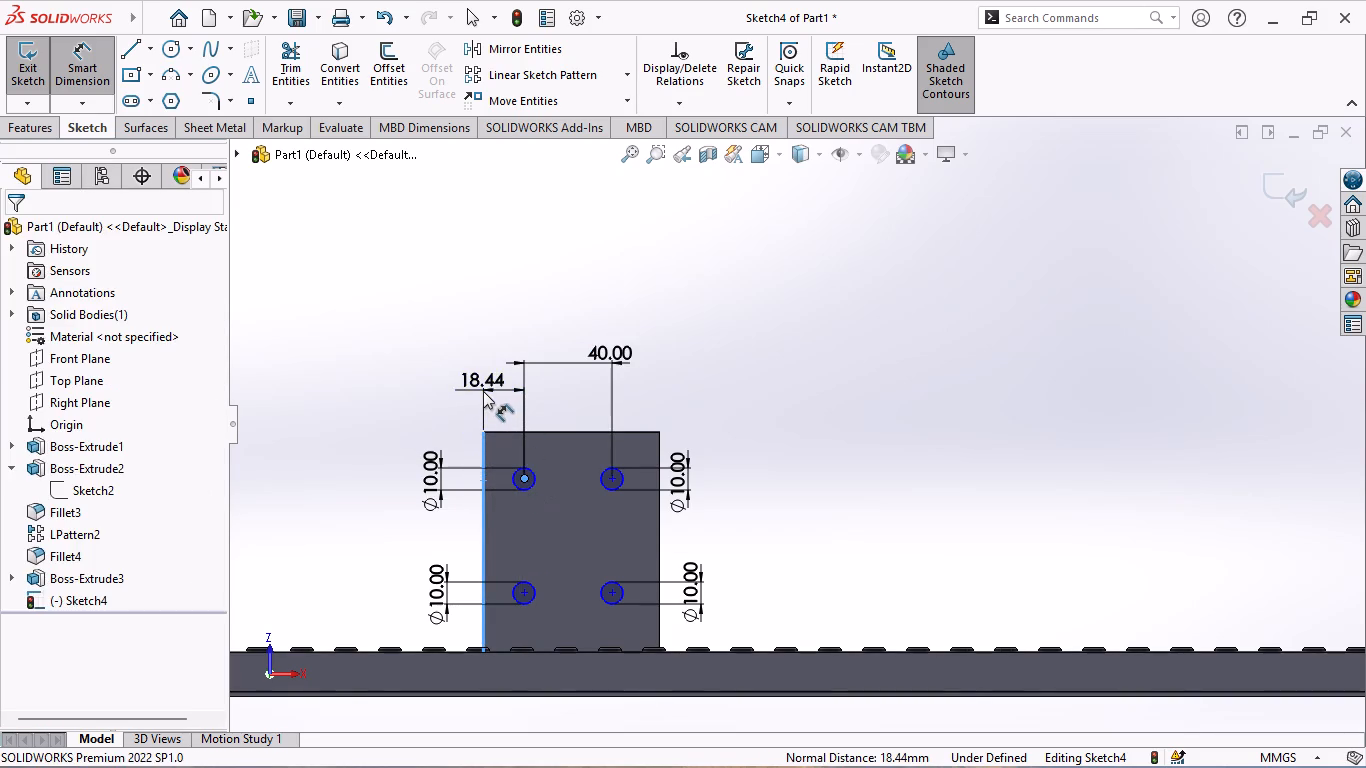
key("2")
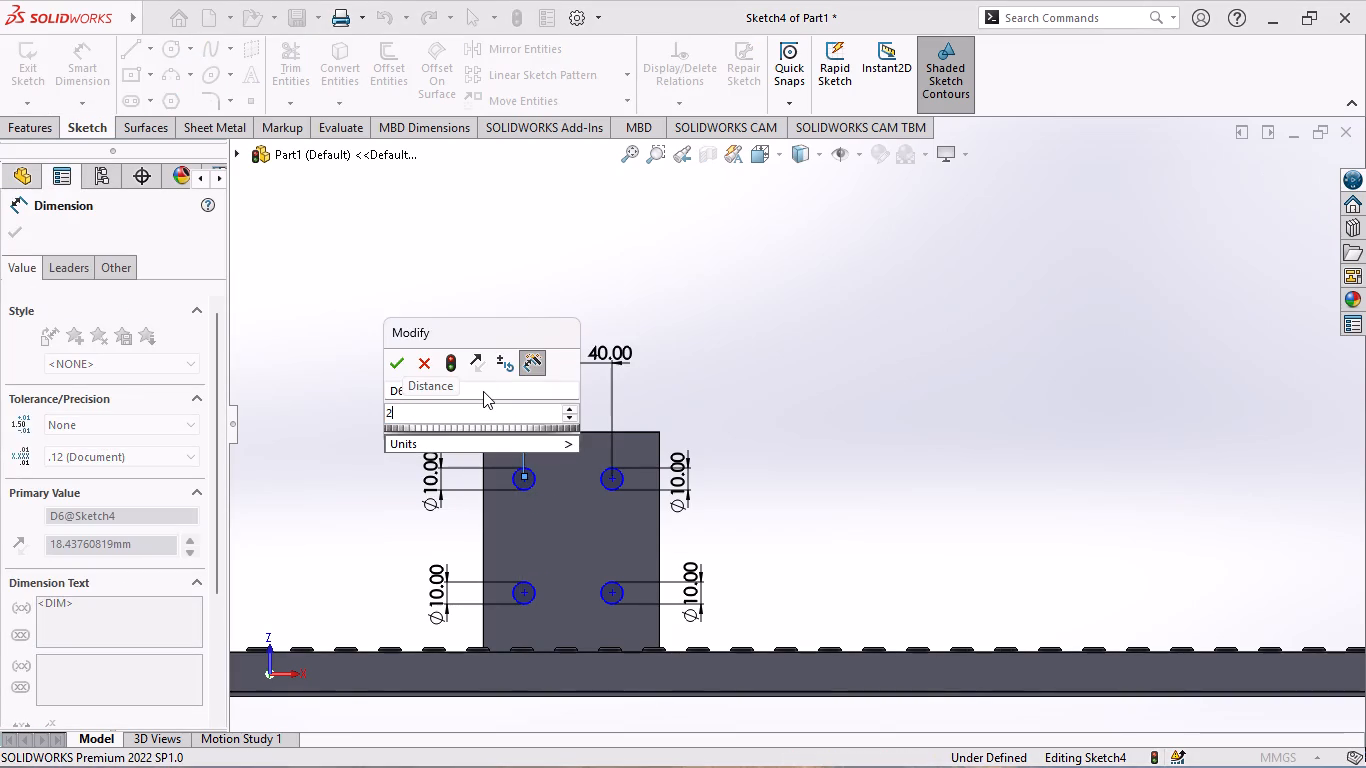
key("0")
key("Return")
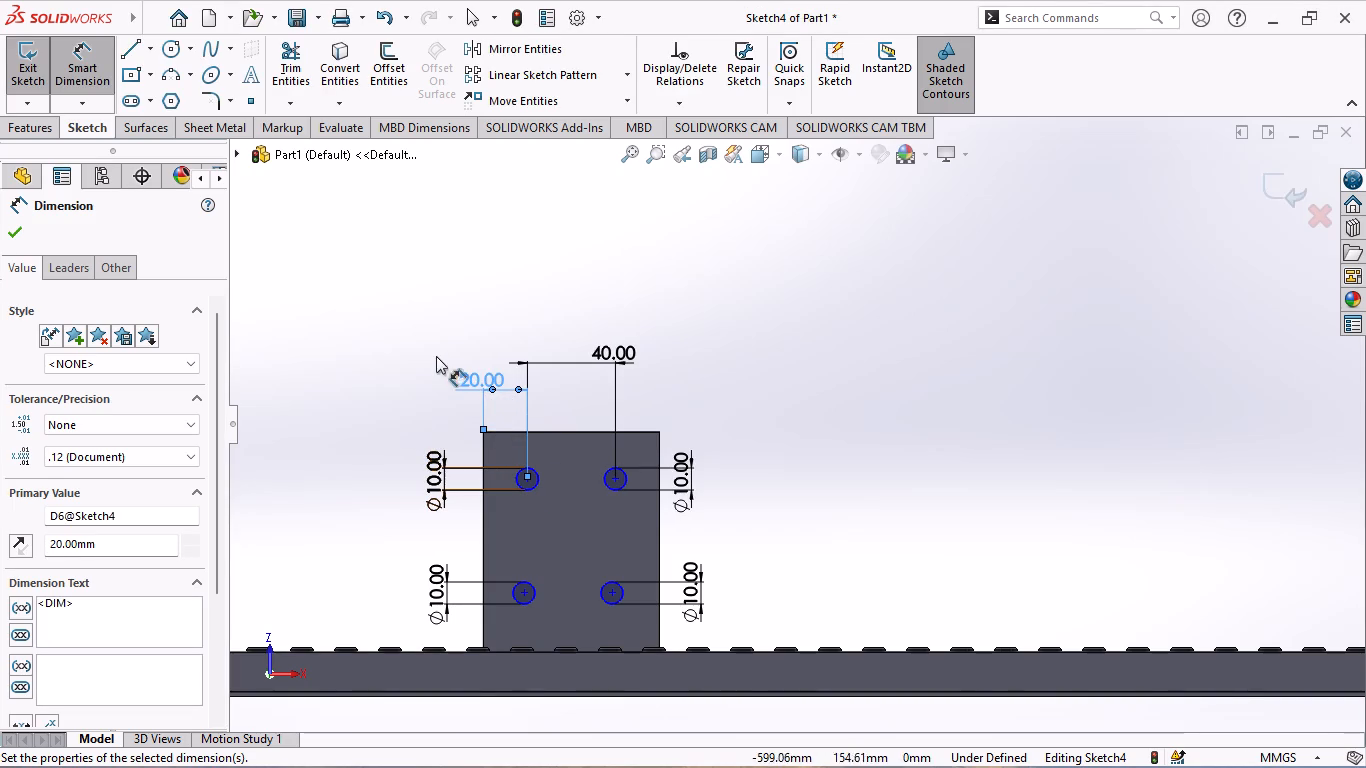
Dimension the vertical spacing between the centers of the two left circles at 60 mm.
left_click(542, 431)
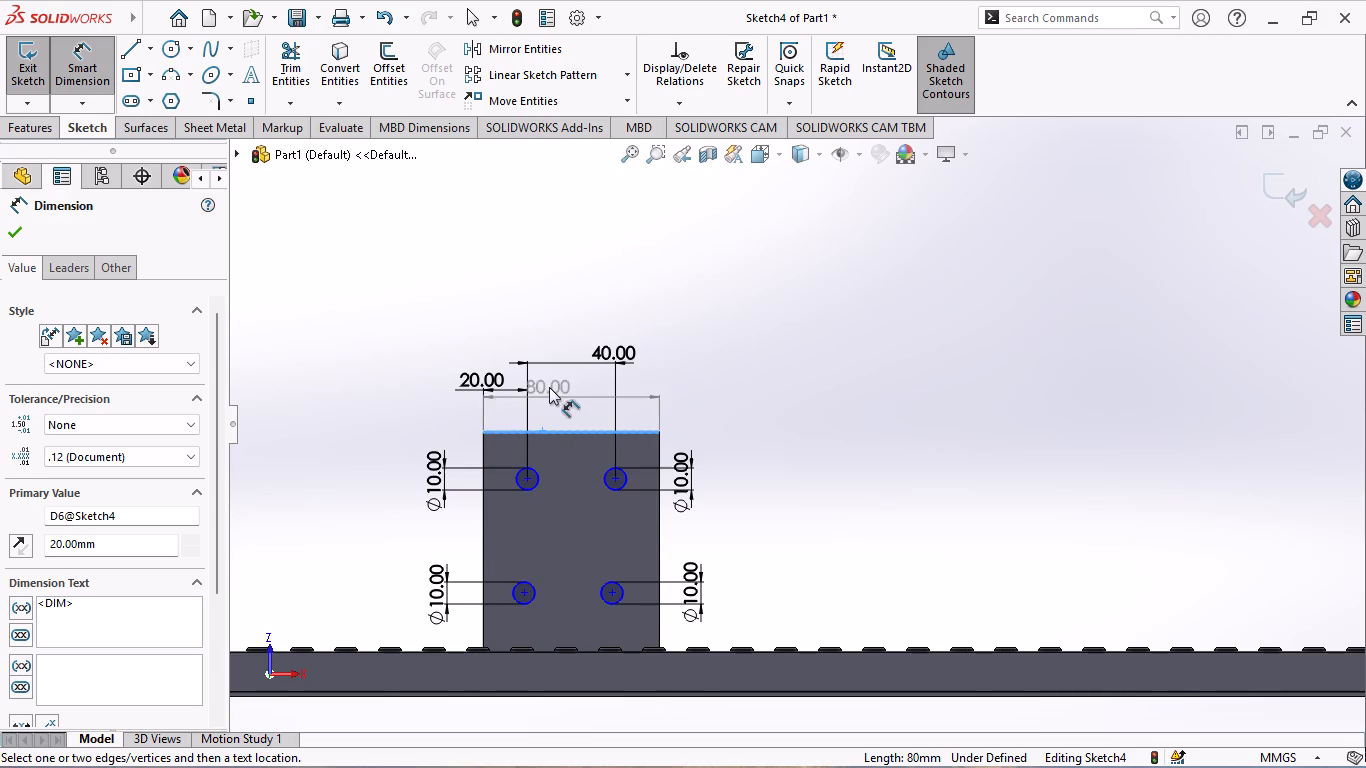
key("Delete")
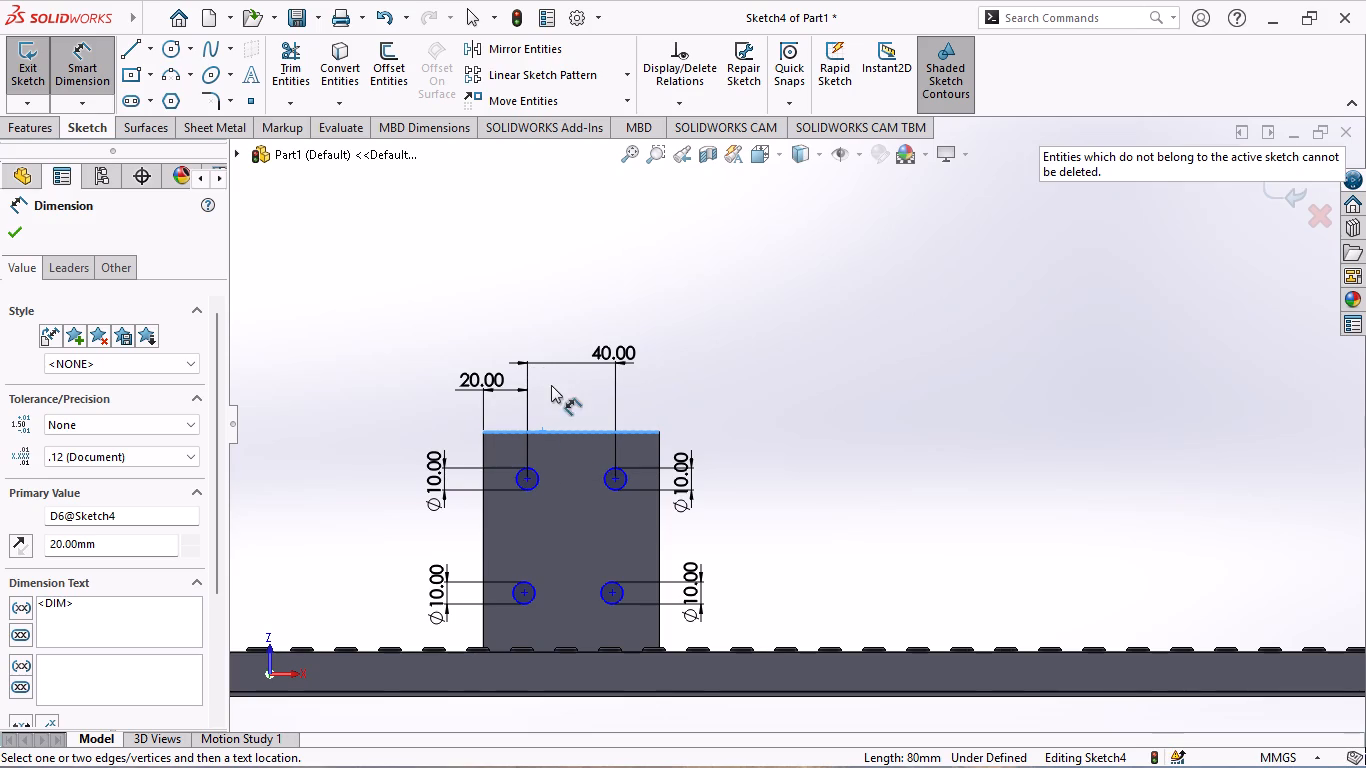
left_click(530, 475)
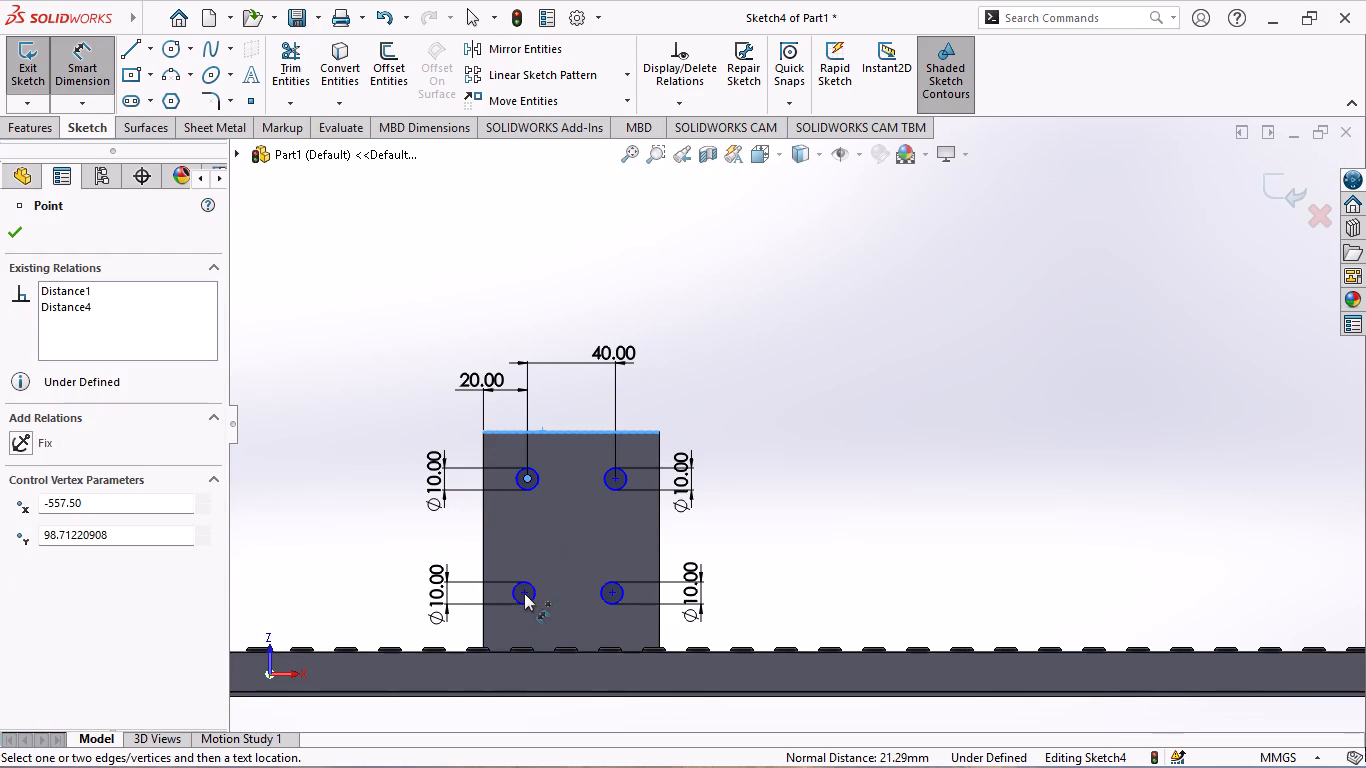
left_click(524, 593)
left_click(389, 571)
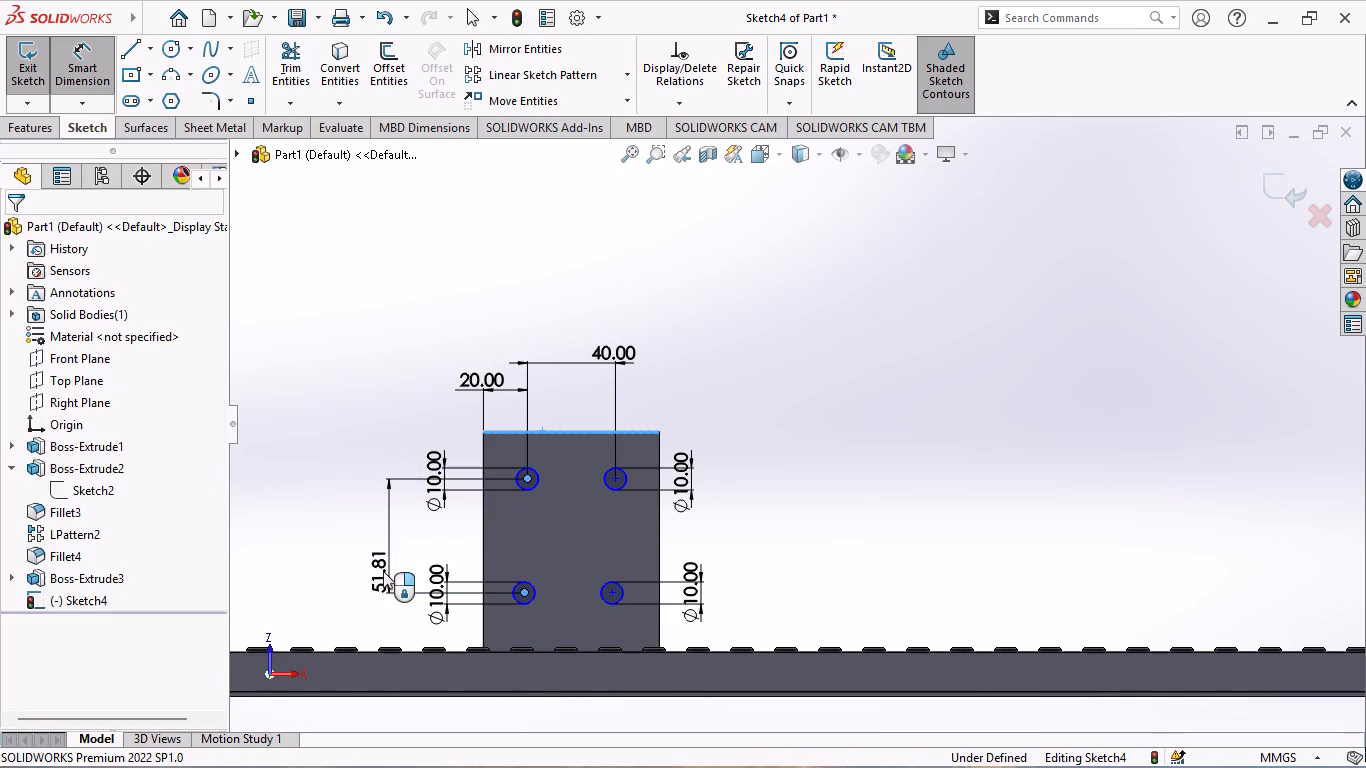
key("6")
key("0")
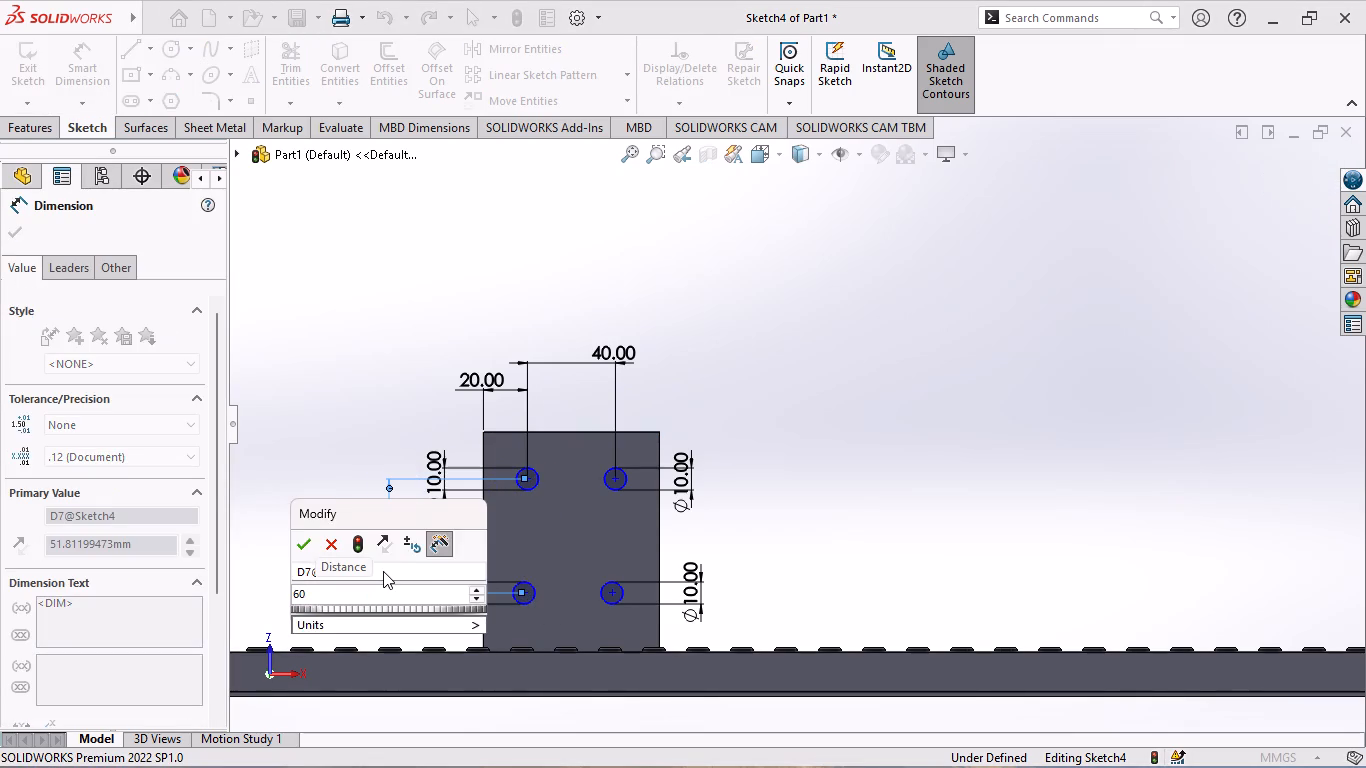
key("Return")
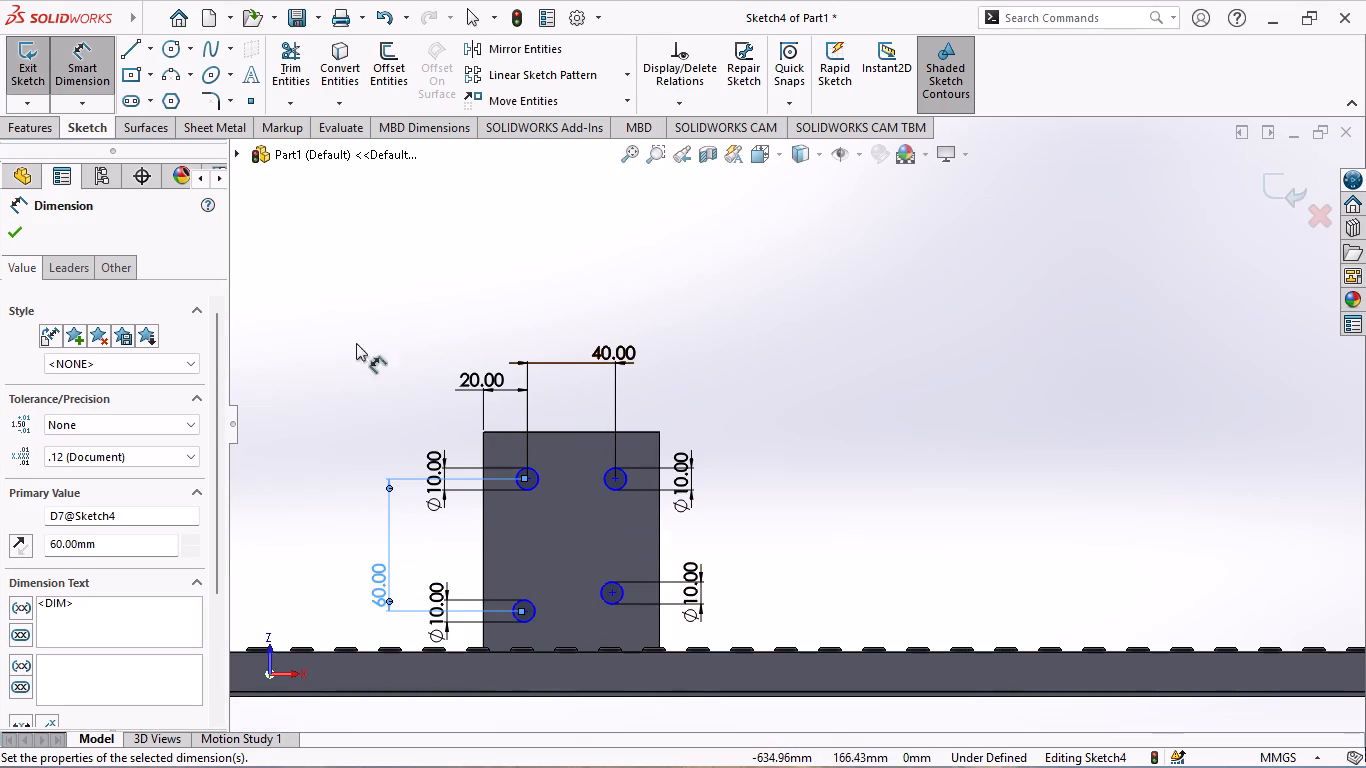
left_click(21, 234)
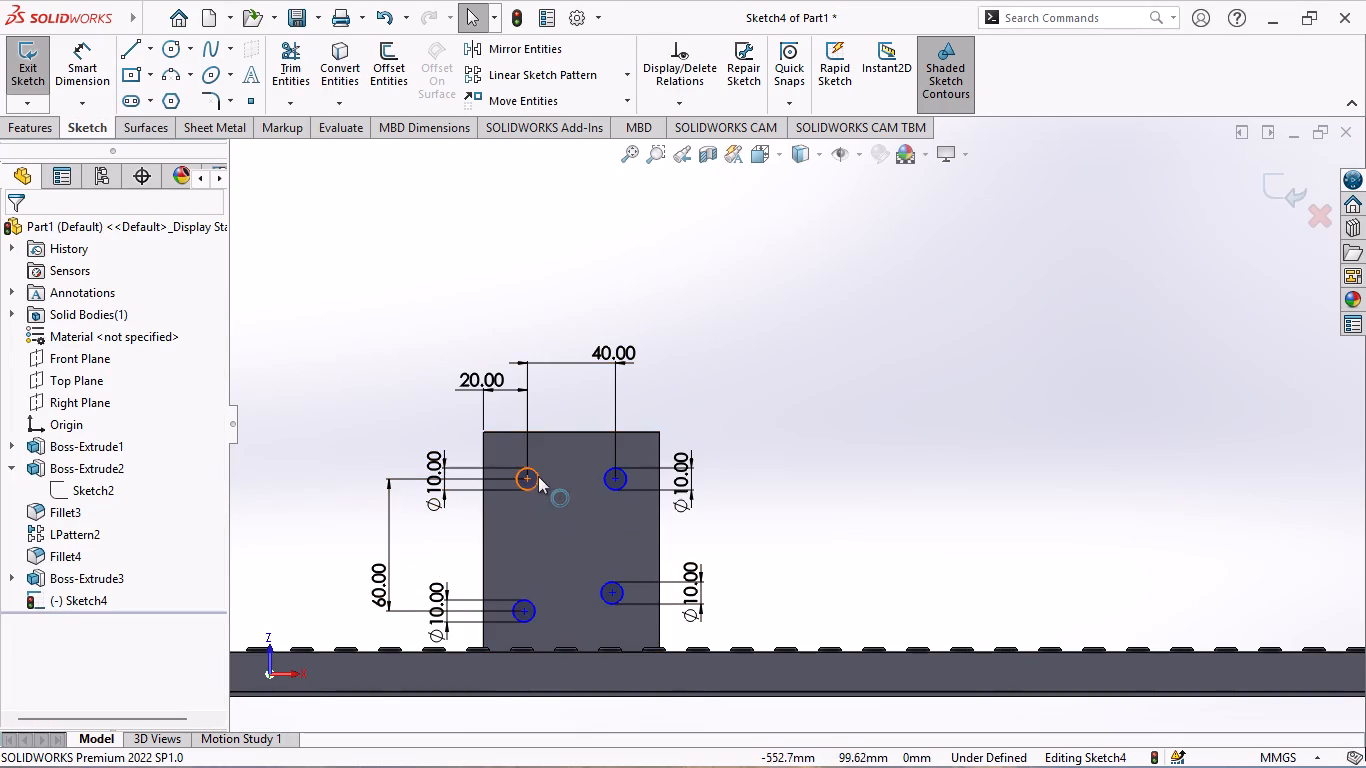
Add a Vertical relation between the centers of the upper left and lower left circles.
left_click(526, 479)
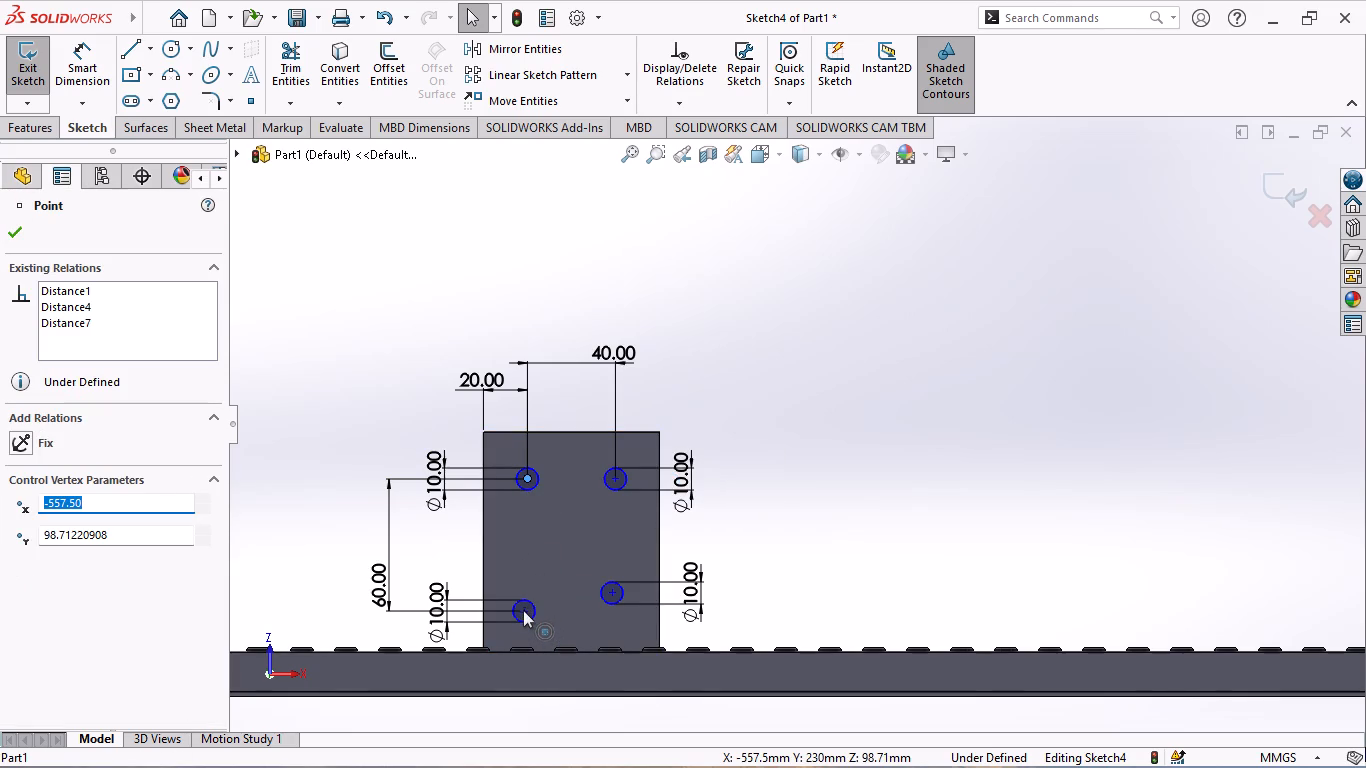
left_click(523, 610, "ctrl")
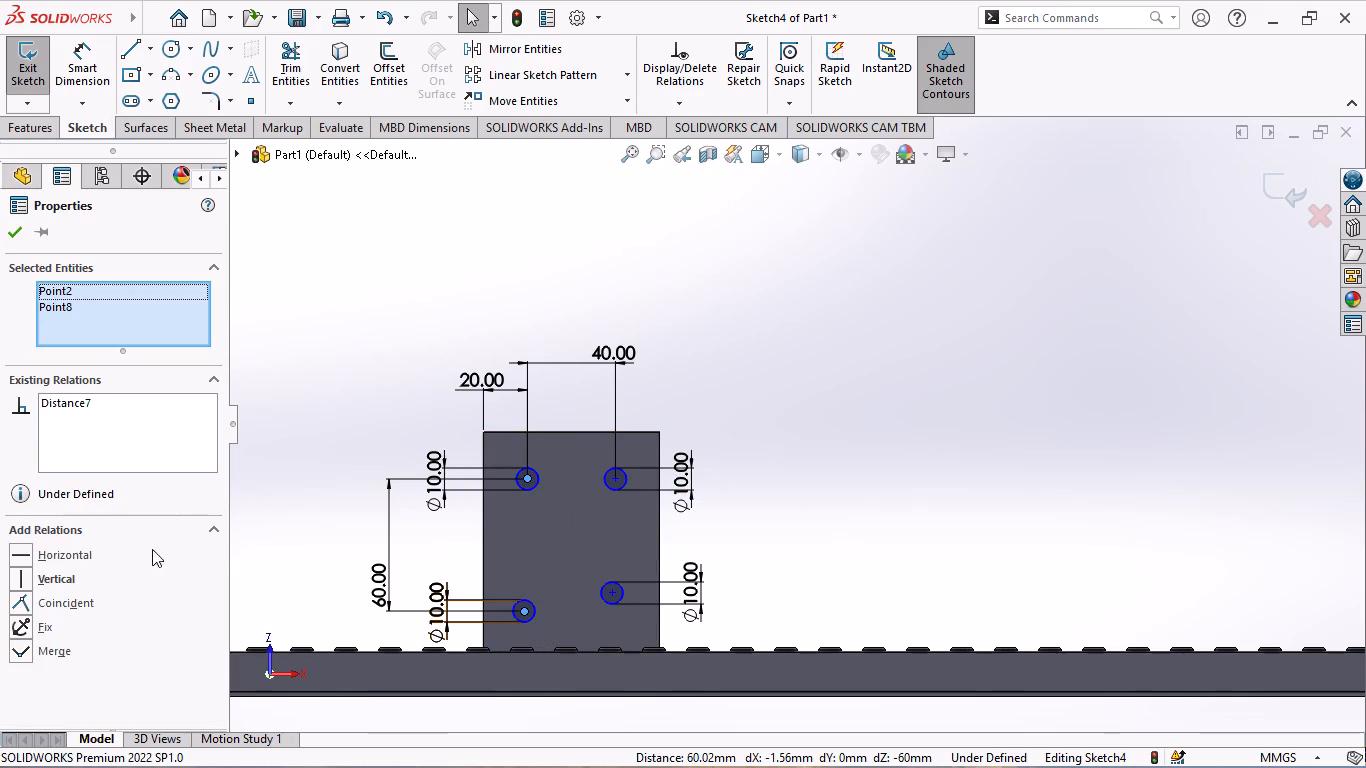
left_click(58, 584)
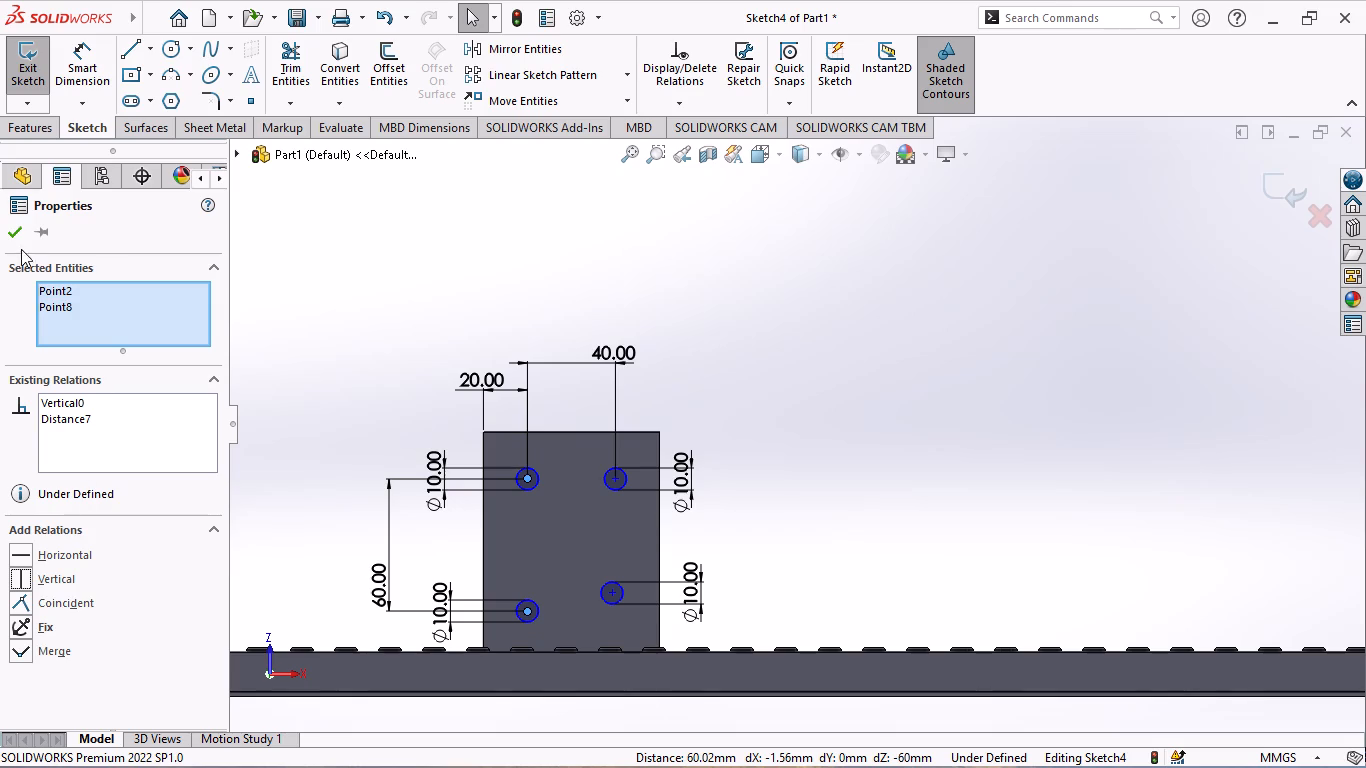
left_click(15, 234)
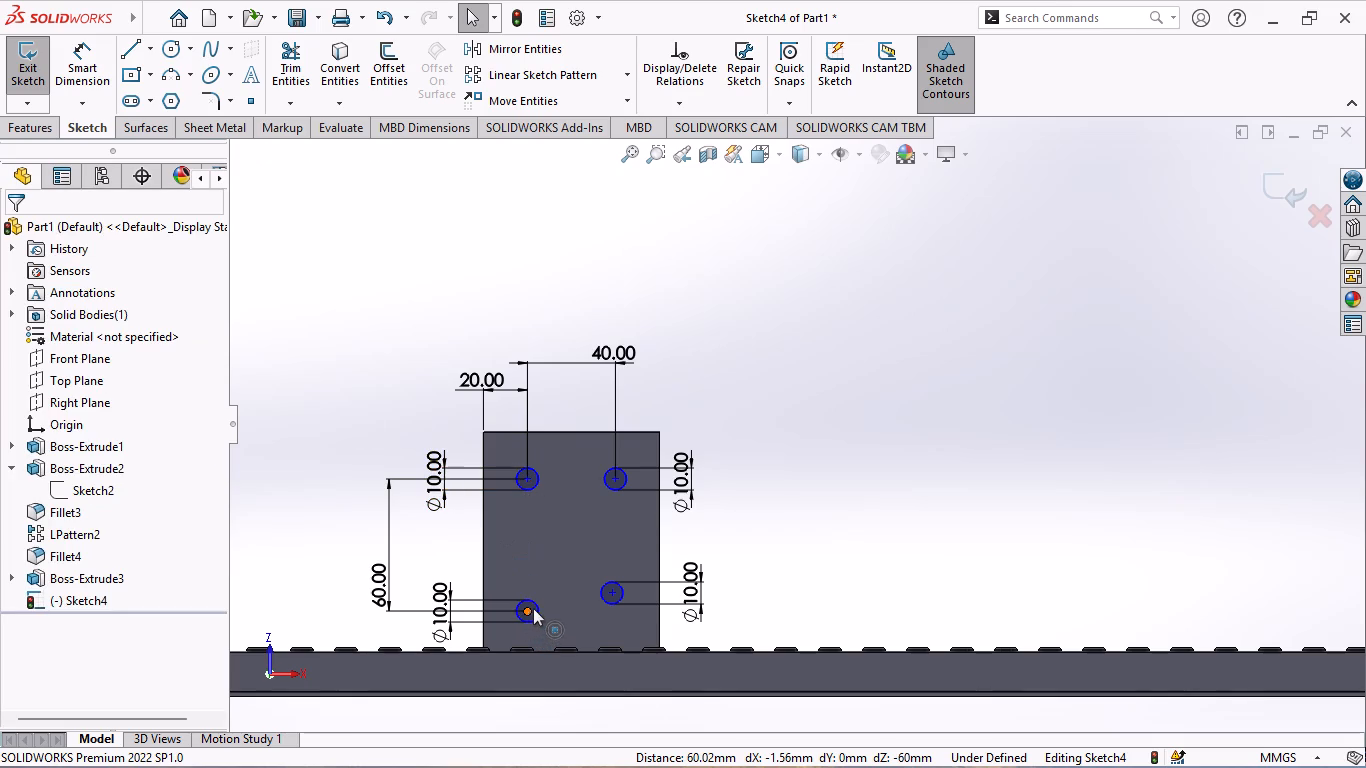
Add a Horizontal relation between the centers of the lower left and lower right circles.
left_click(527, 608)
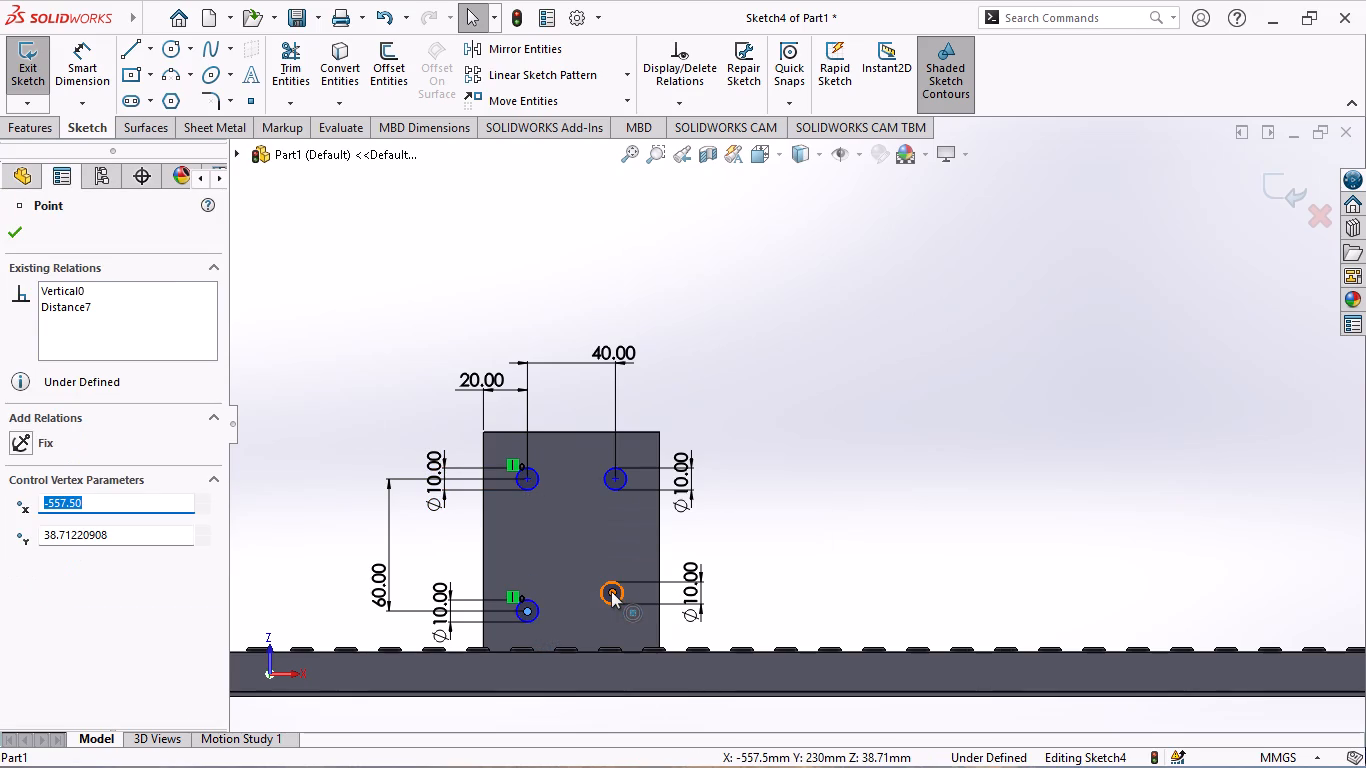
left_click(611, 591, "ctrl")
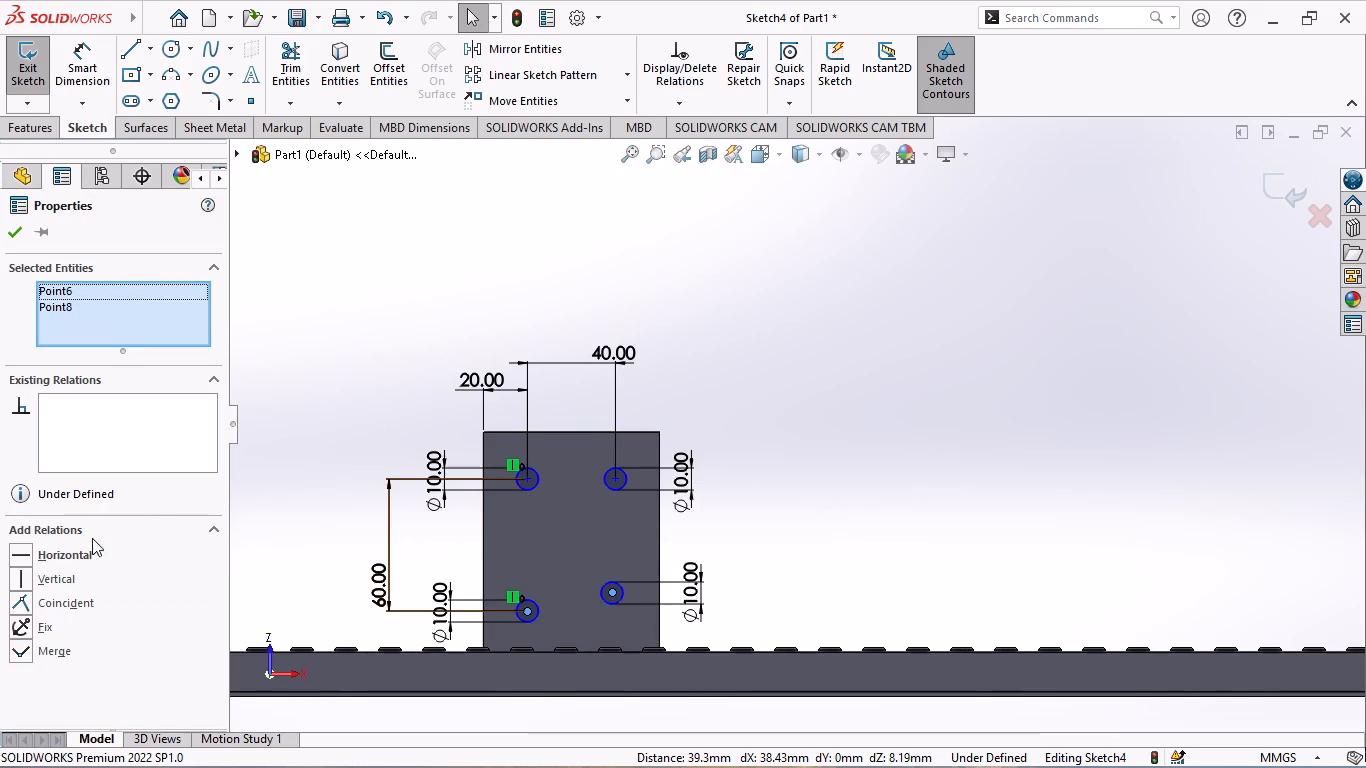
left_click(76, 554)
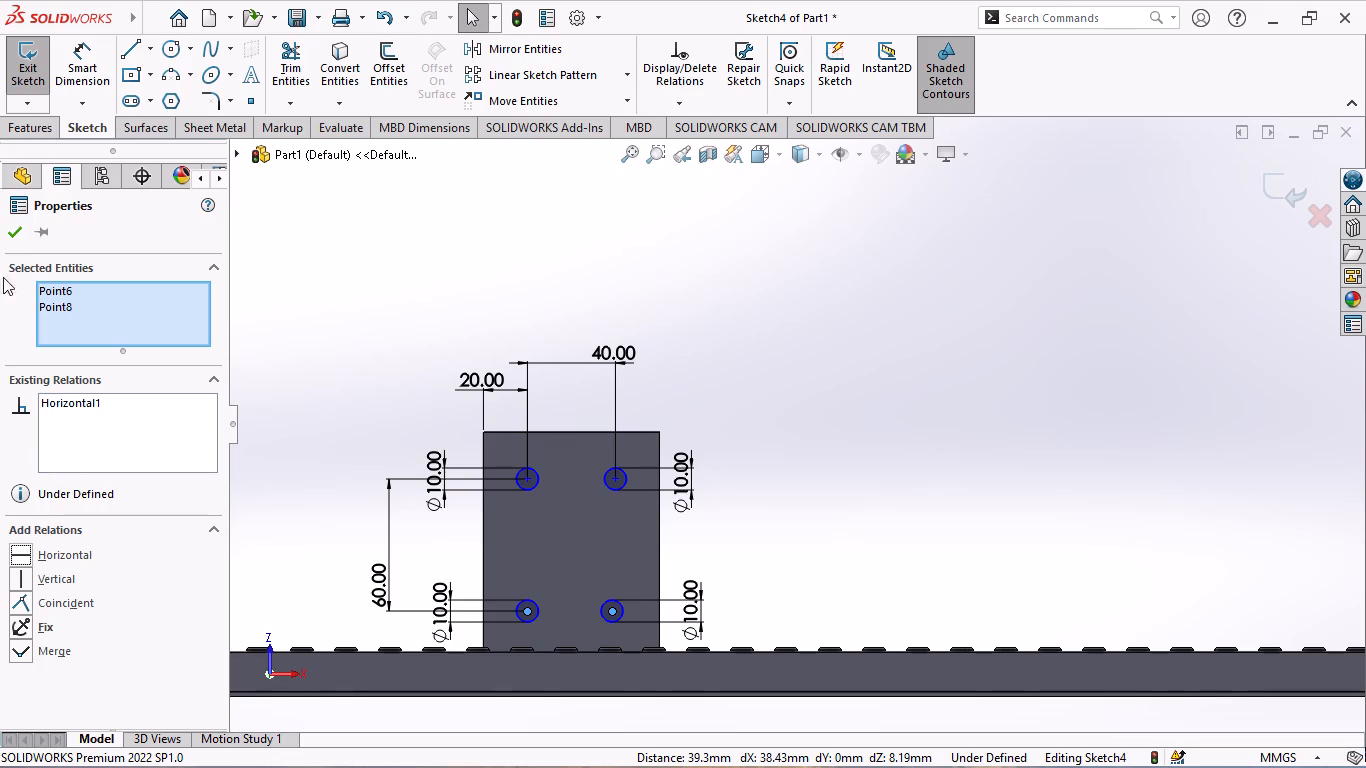
left_click(22, 238)
left_click(310, 261)
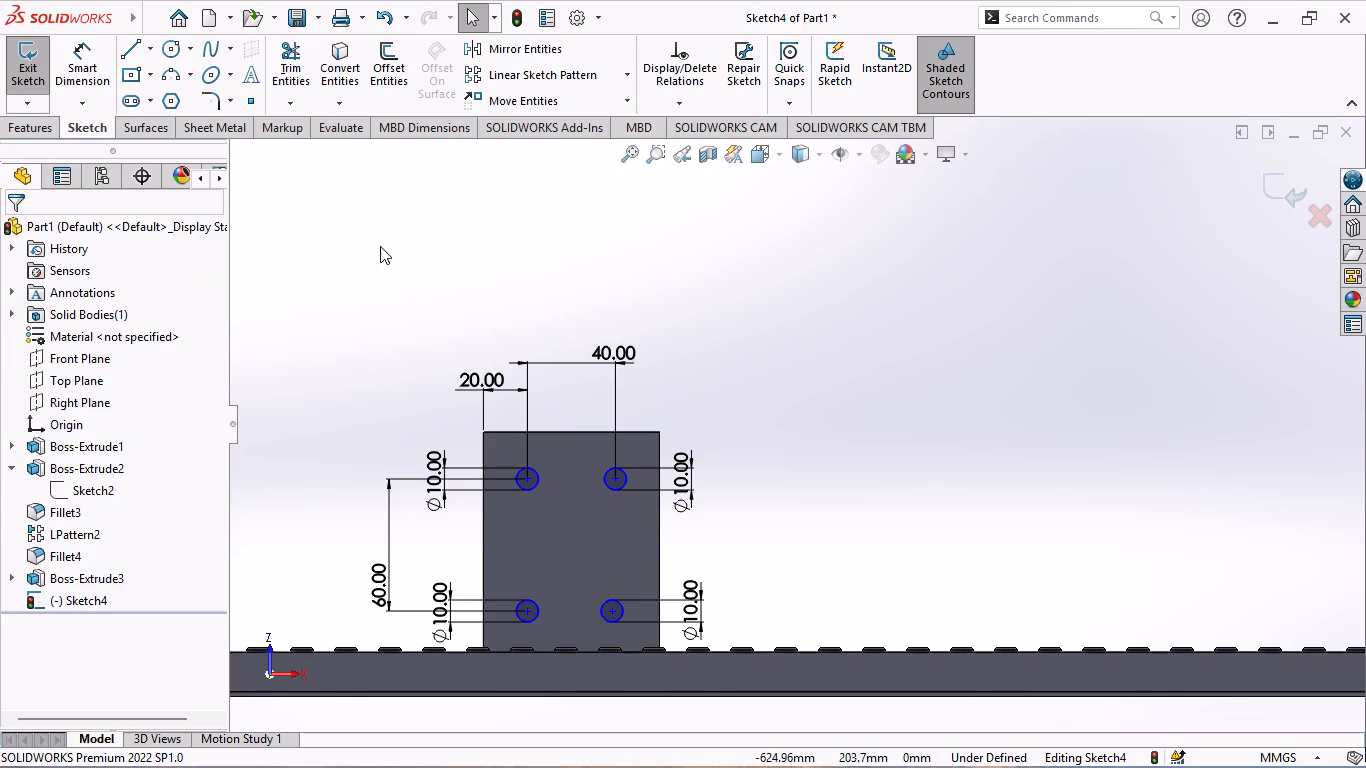
Dimension the upper left circle's center at 20 mm from the plate's top edge.
left_click_drag(91, 39, 102, 41)
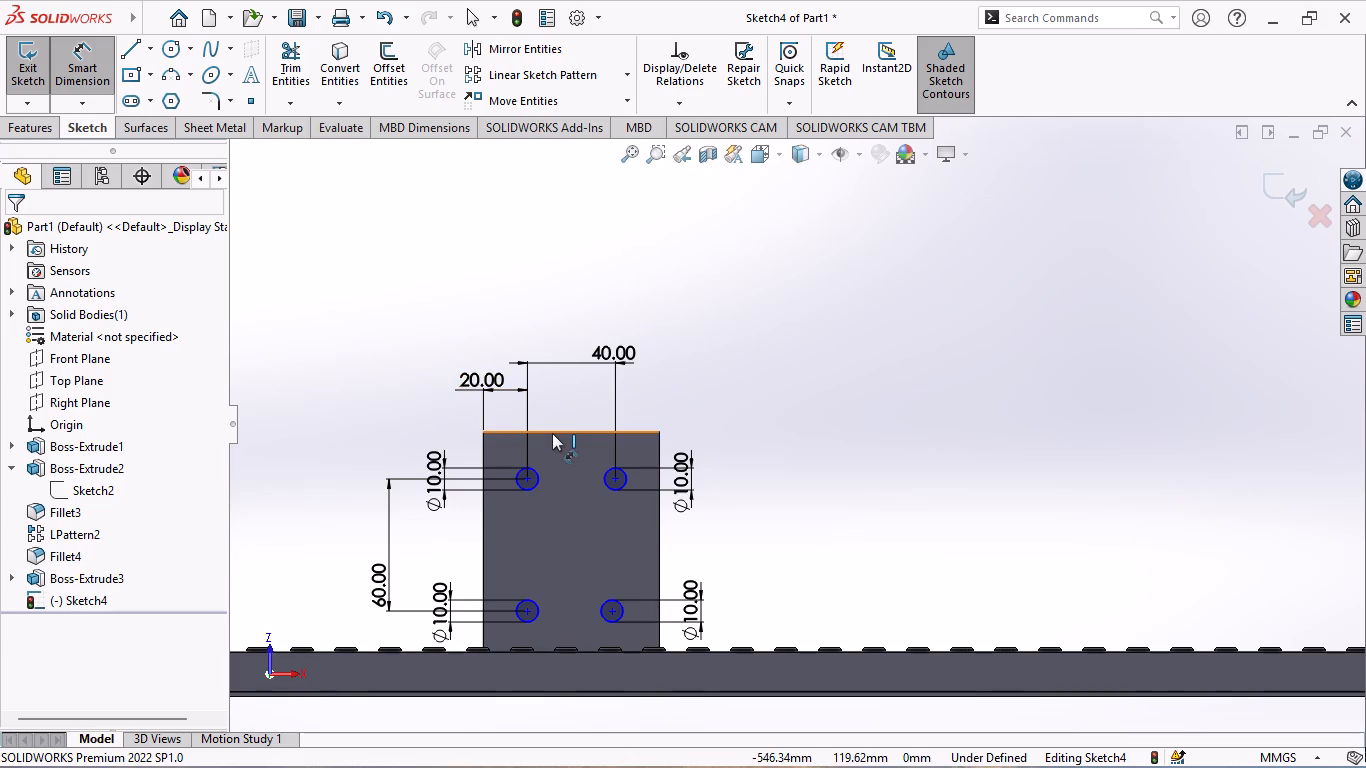
left_click(552, 432)
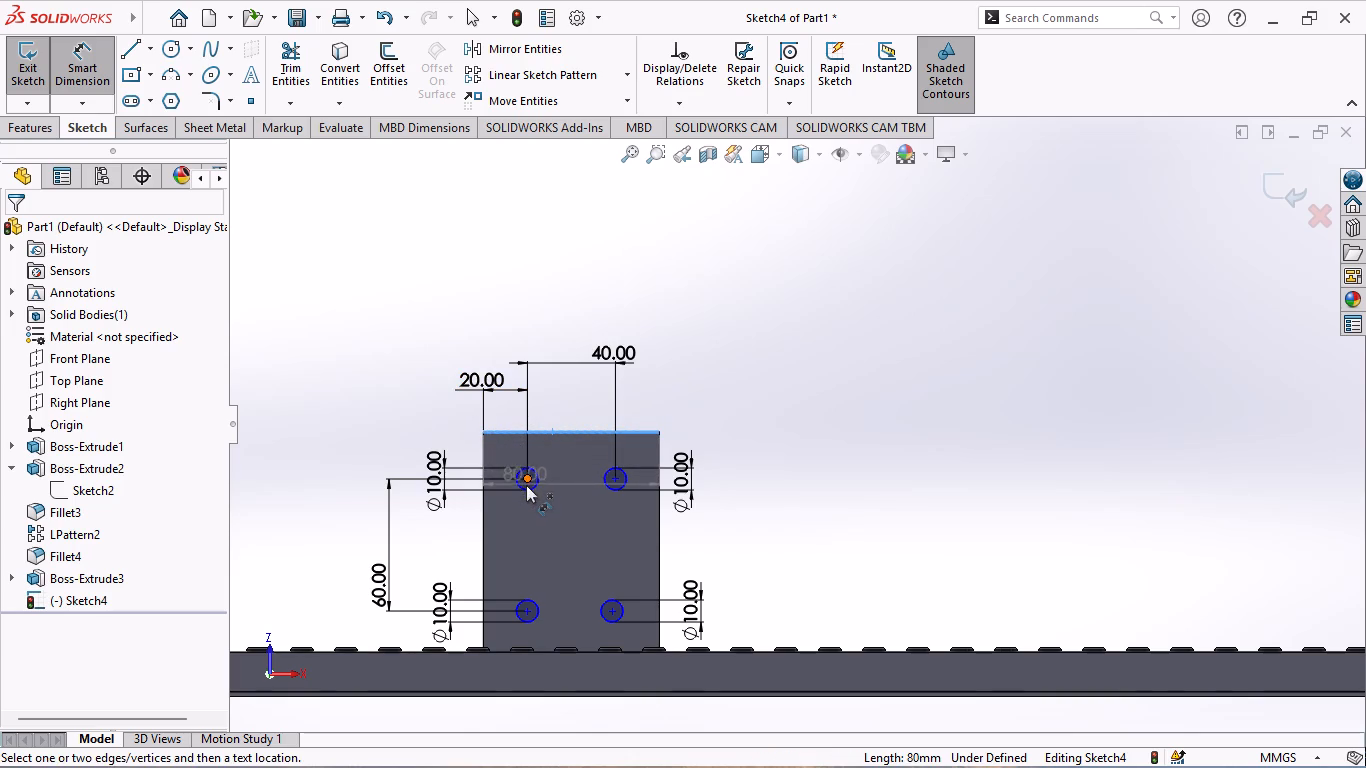
left_click(525, 475)
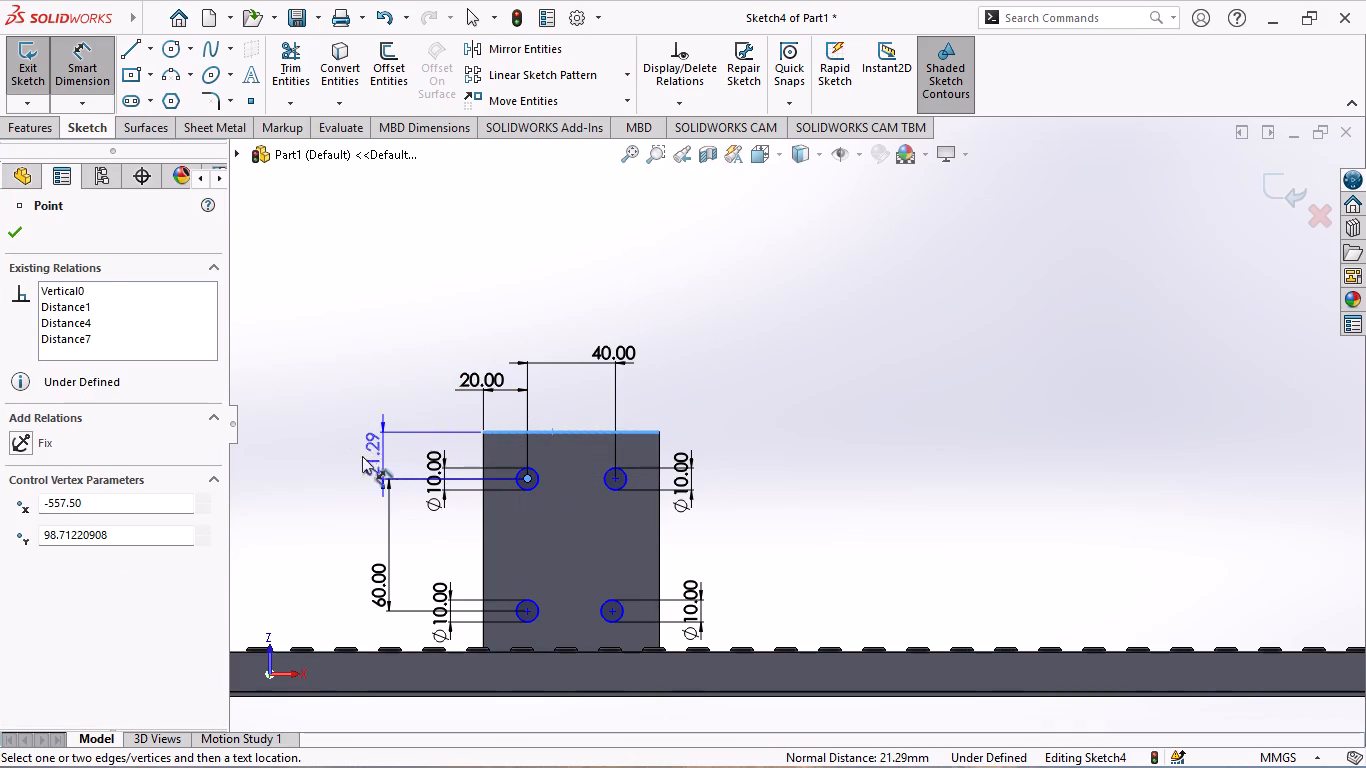
left_click(350, 457)
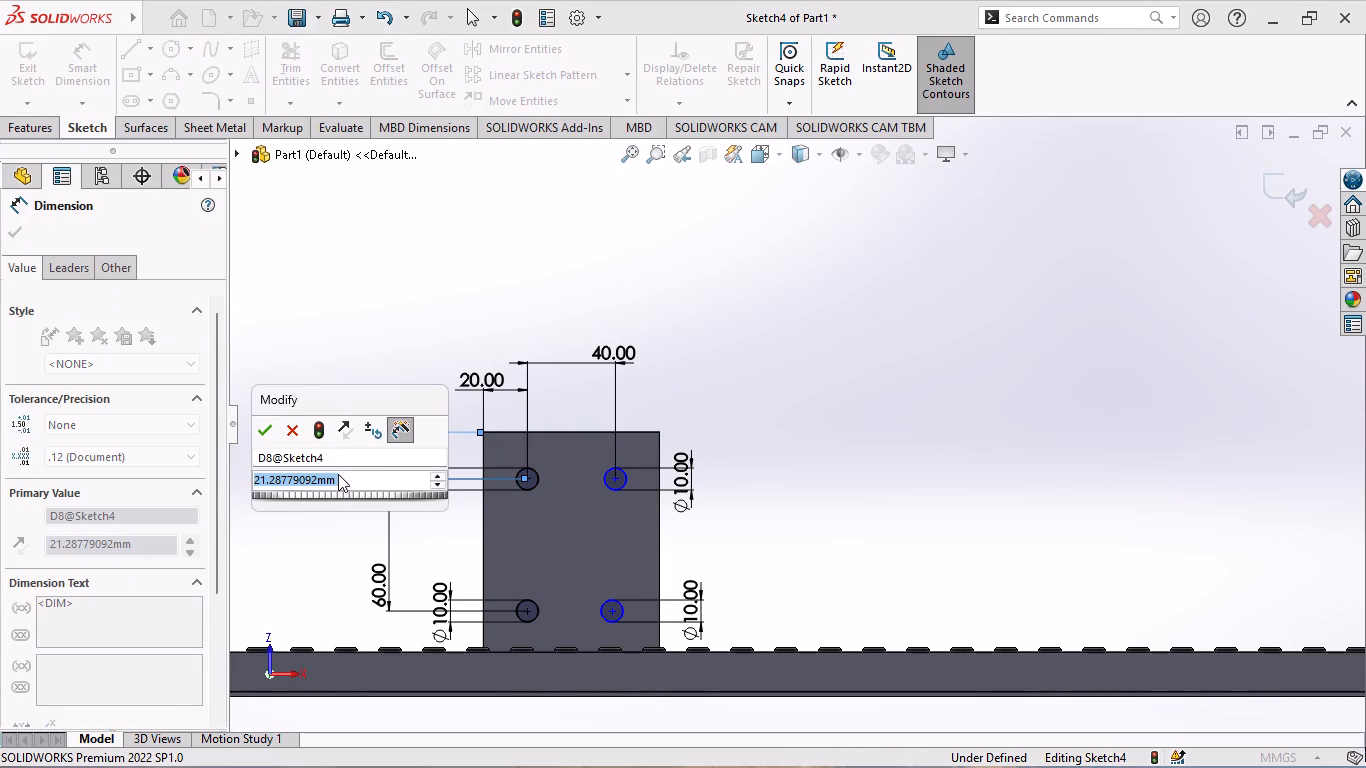
key("2")
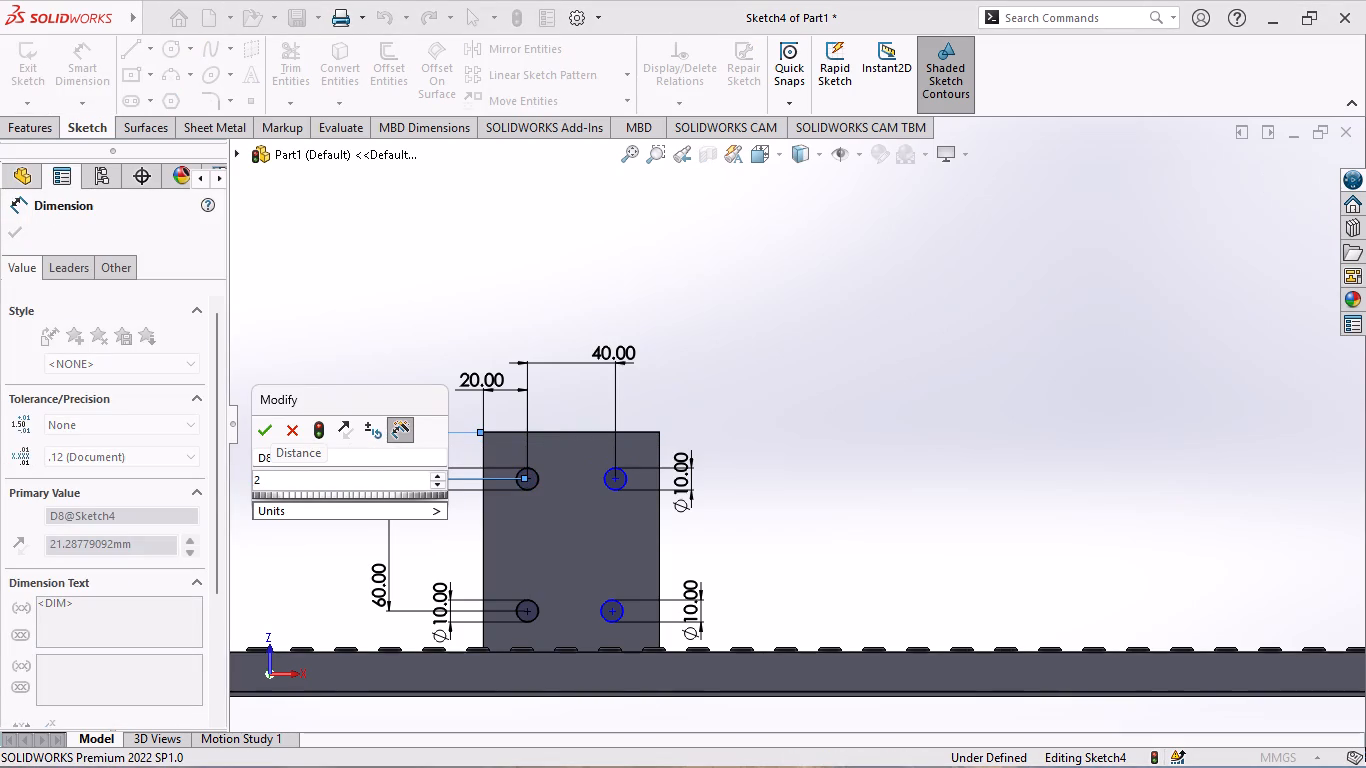
key("0")
key("Return")
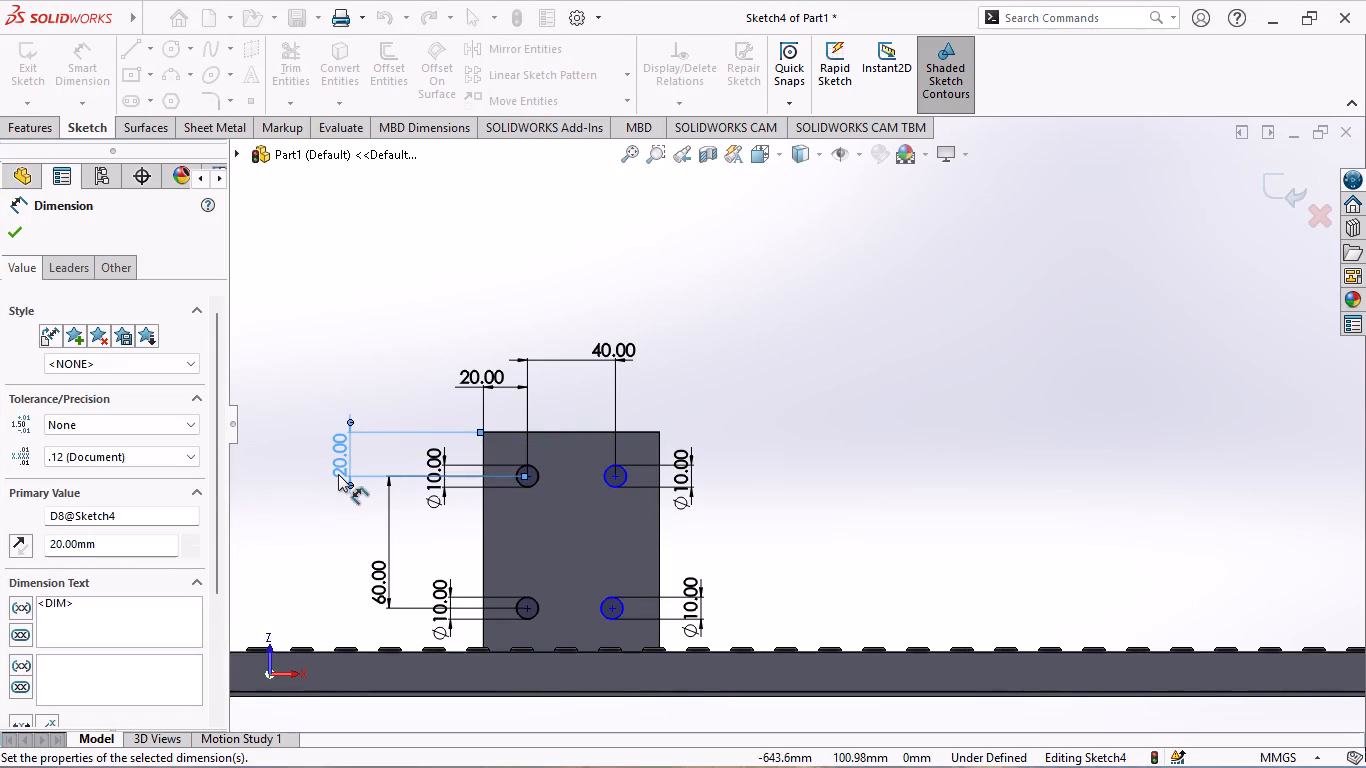
left_click(18, 230)
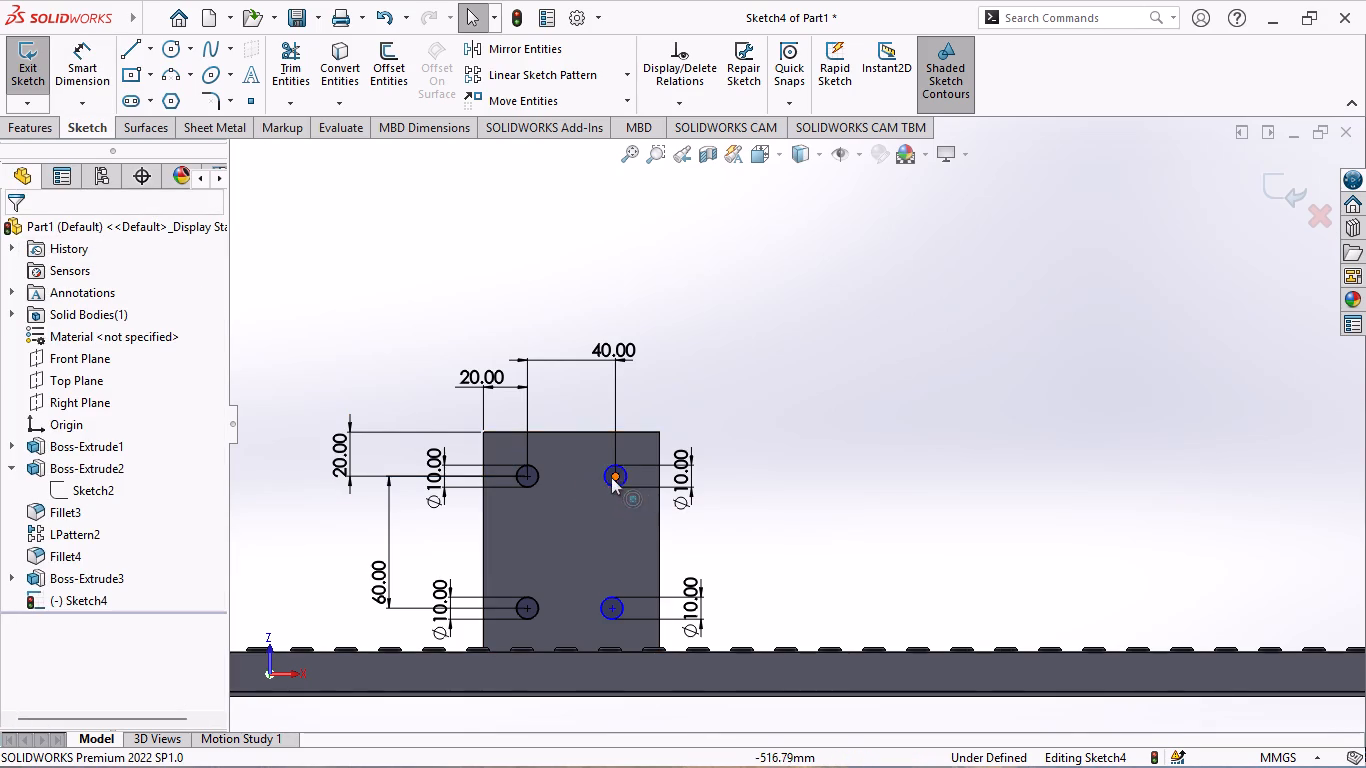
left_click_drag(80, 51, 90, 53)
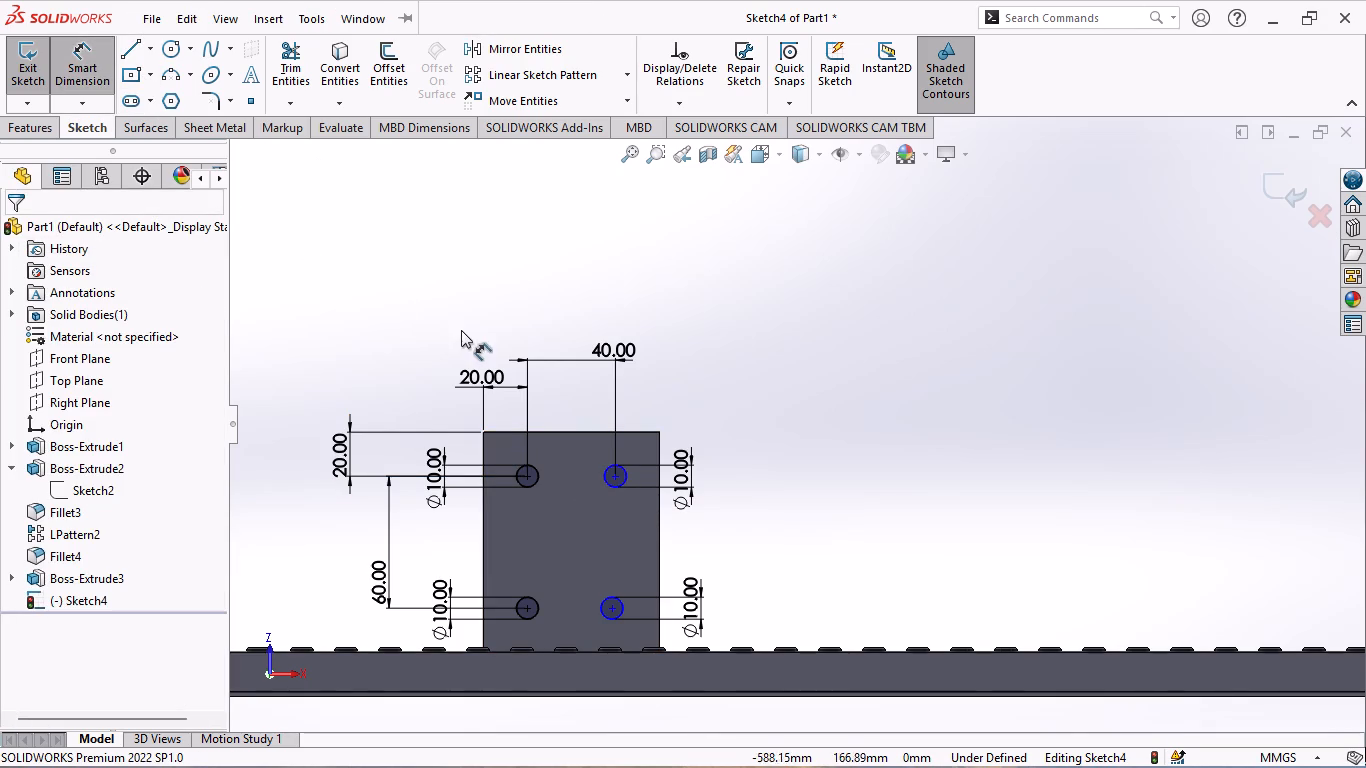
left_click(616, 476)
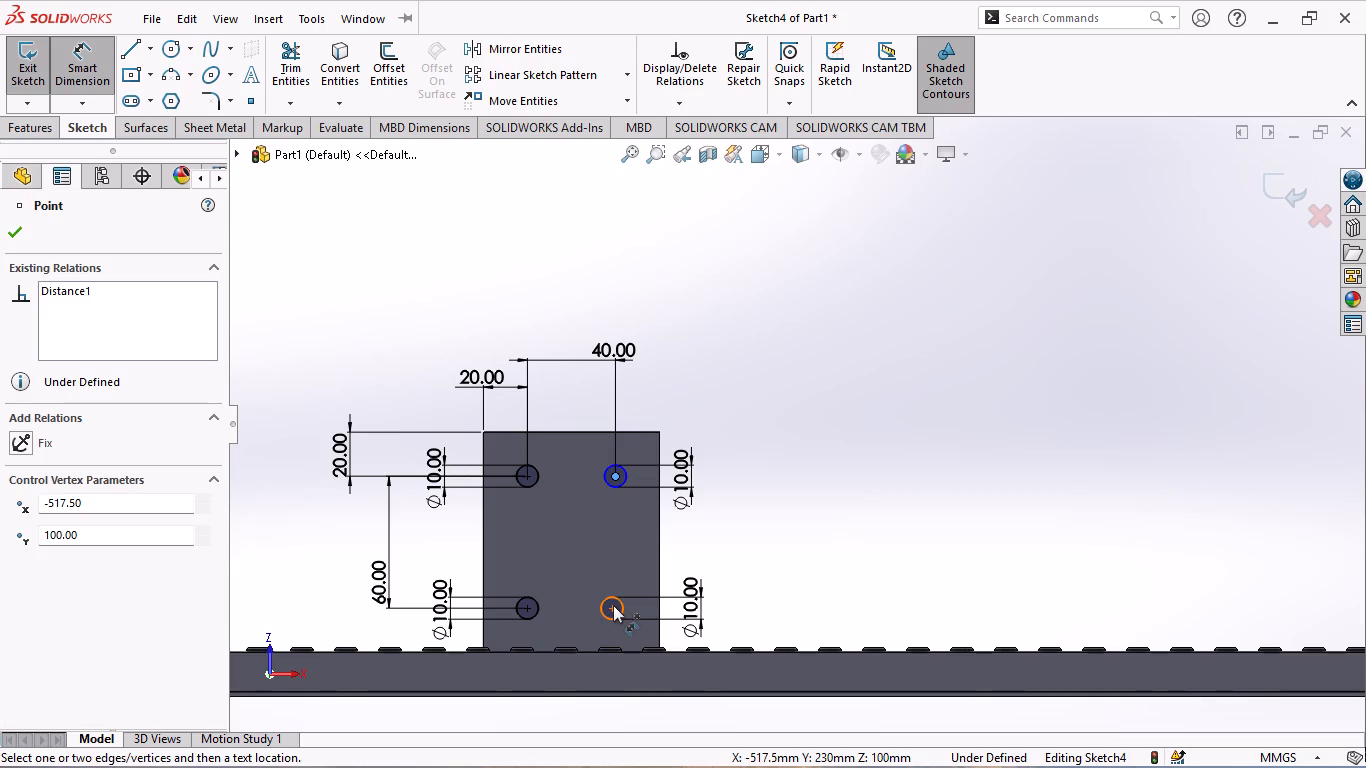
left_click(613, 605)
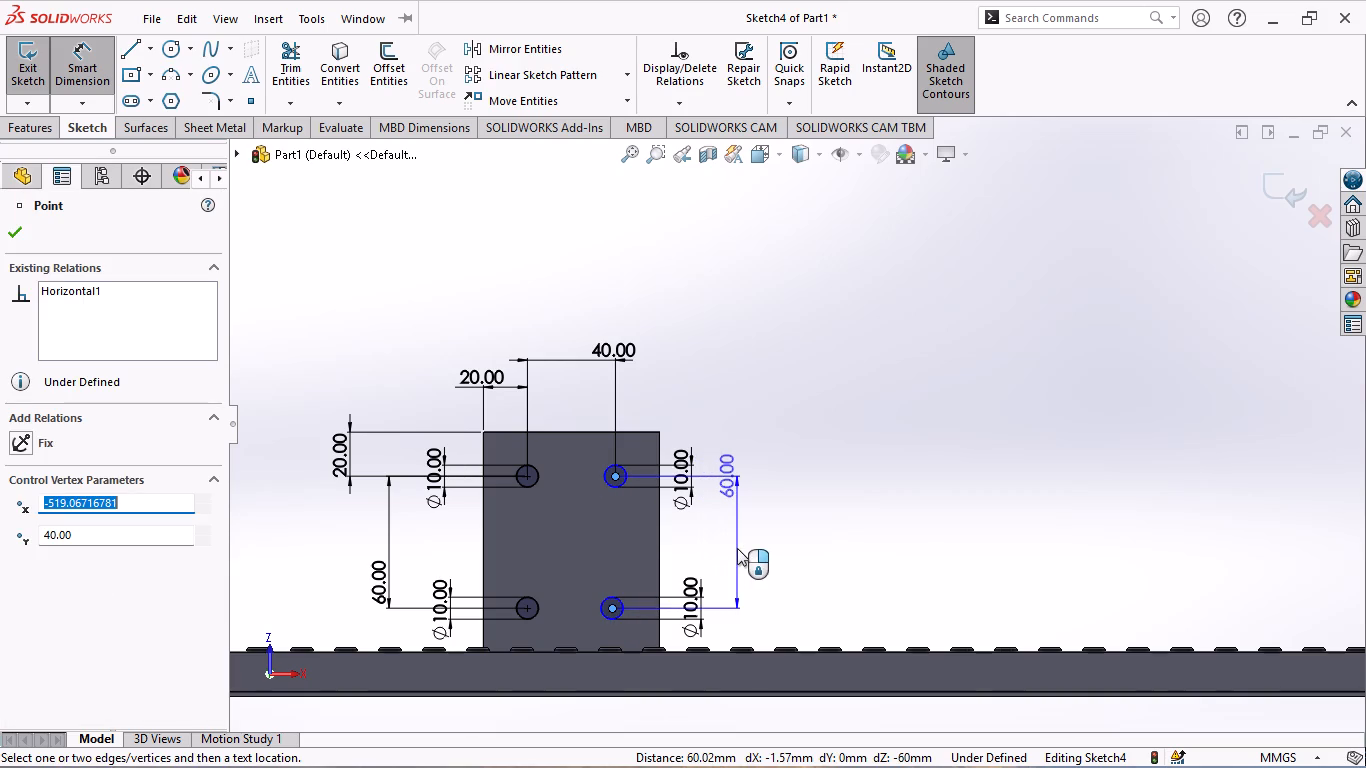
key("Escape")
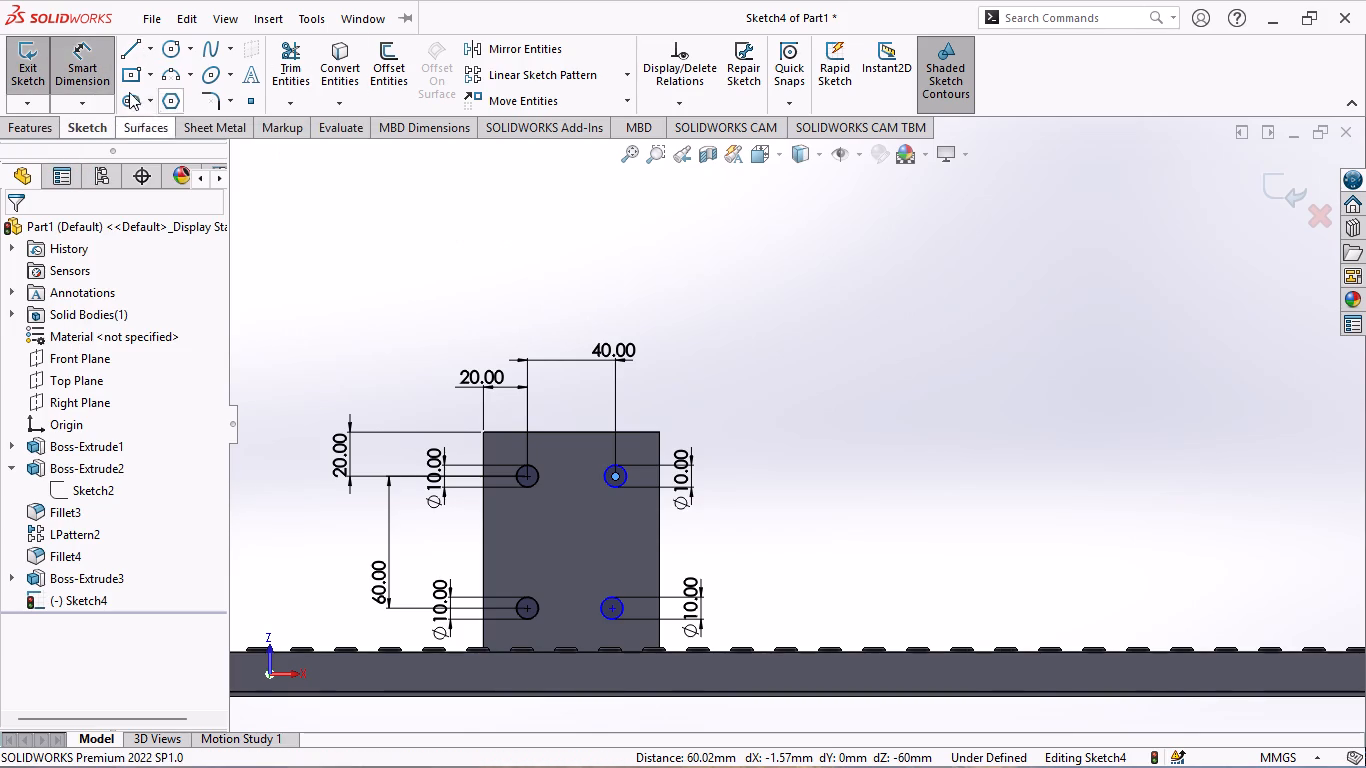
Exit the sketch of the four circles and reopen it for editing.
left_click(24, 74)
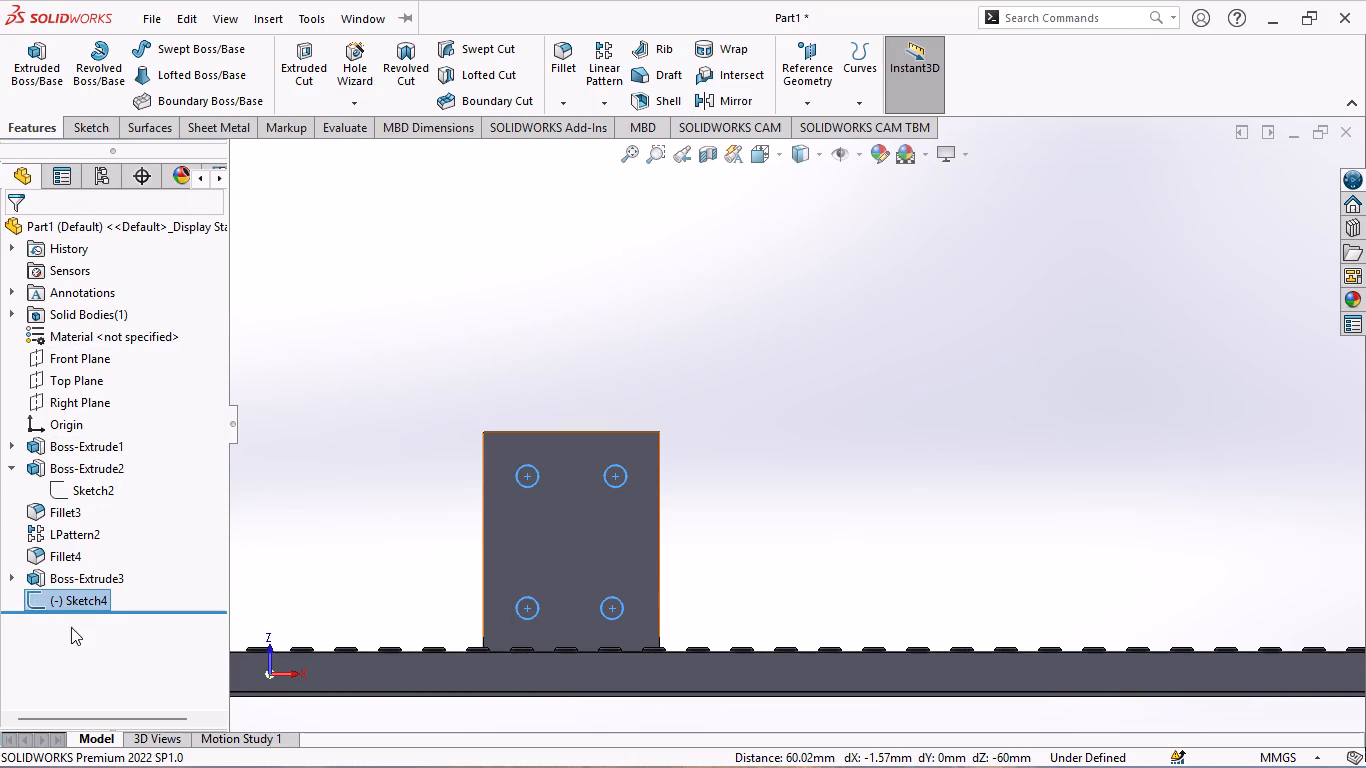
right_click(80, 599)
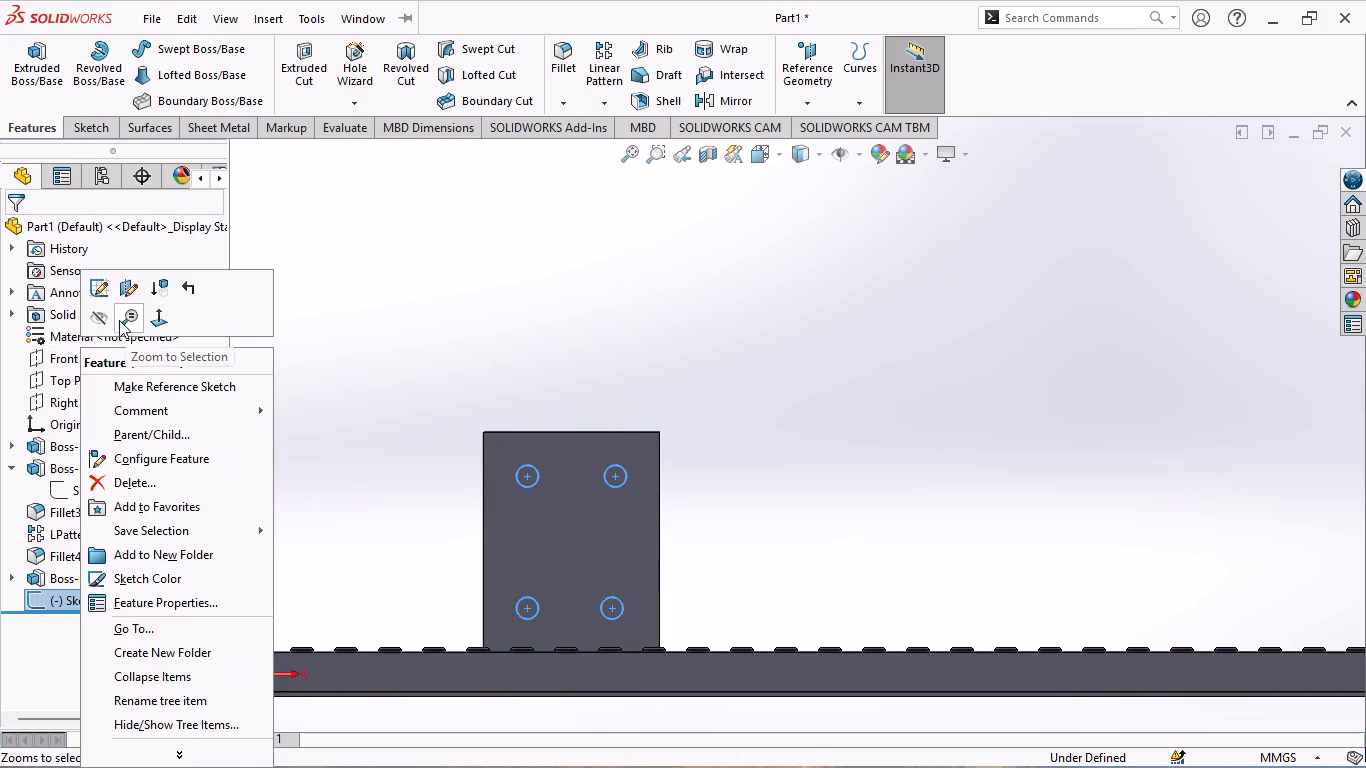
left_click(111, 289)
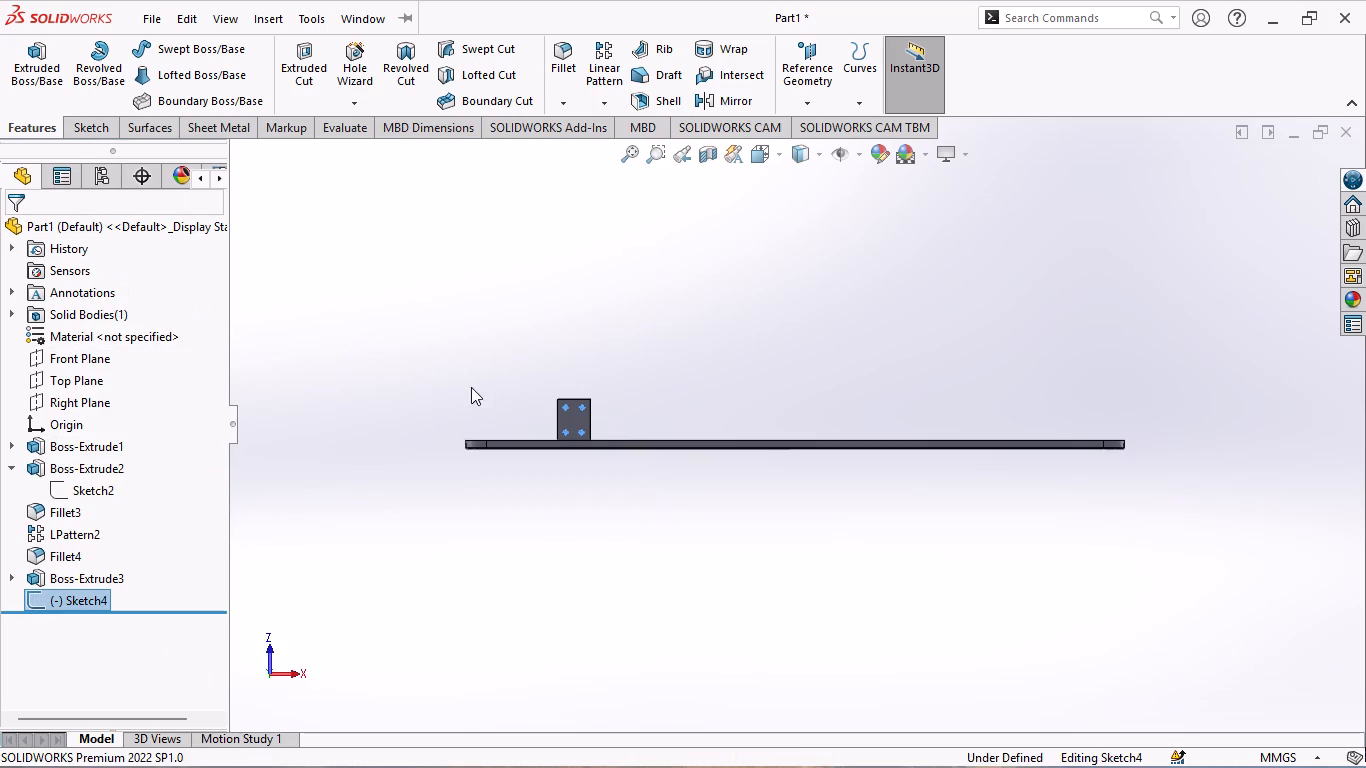
Dimension the lower right circle's center at 20 mm from the plate's right edge.
scroll(646, 415, "down", 5)
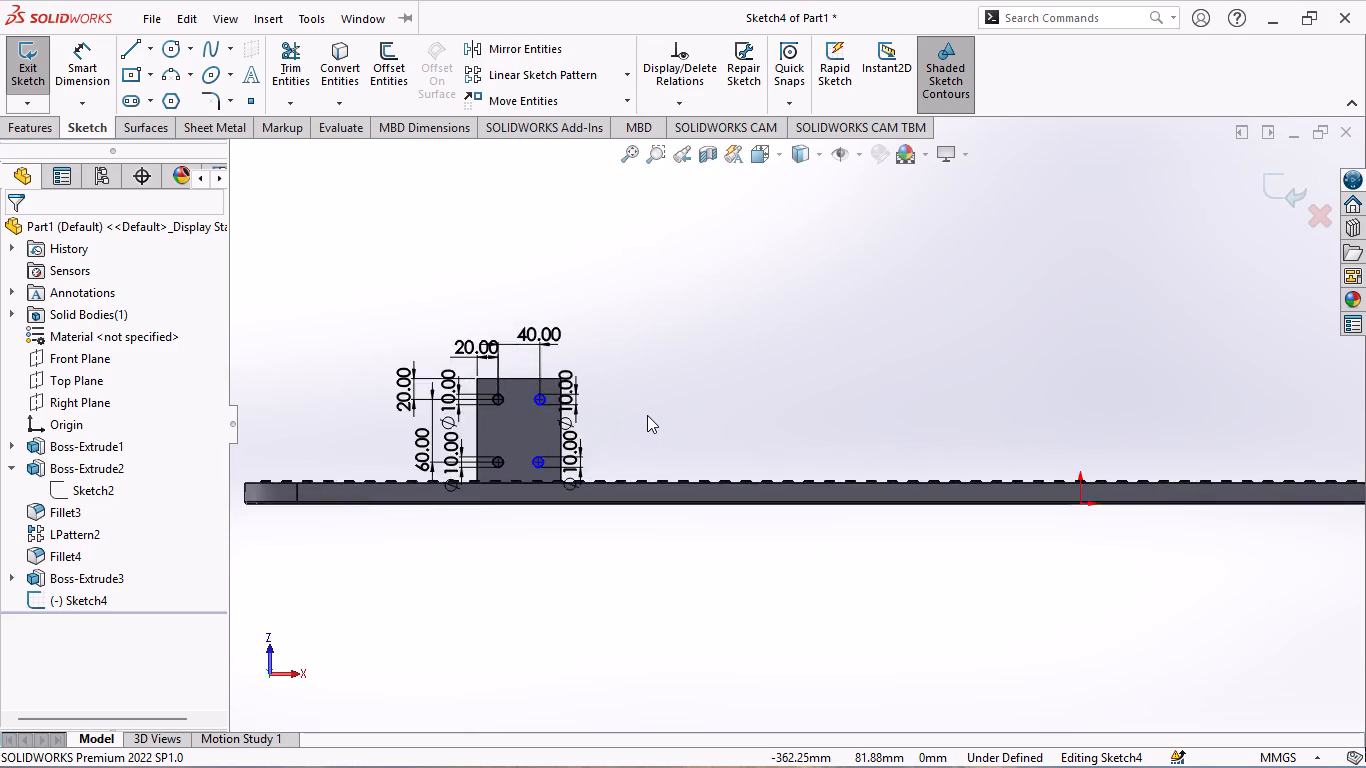
scroll(647, 415, "down", 4)
scroll(346, 419, "up", 1)
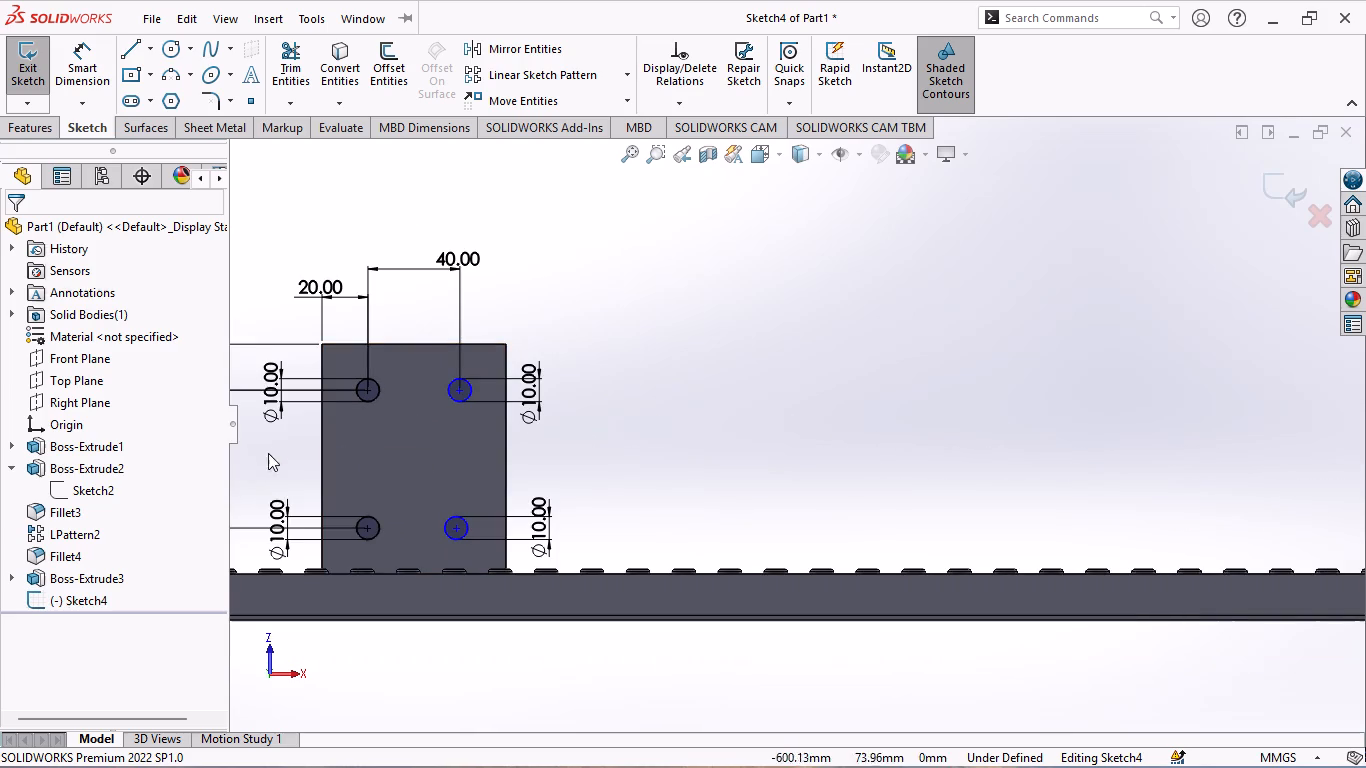
scroll(263, 467, "down", 1)
scroll(265, 467, "up", 1)
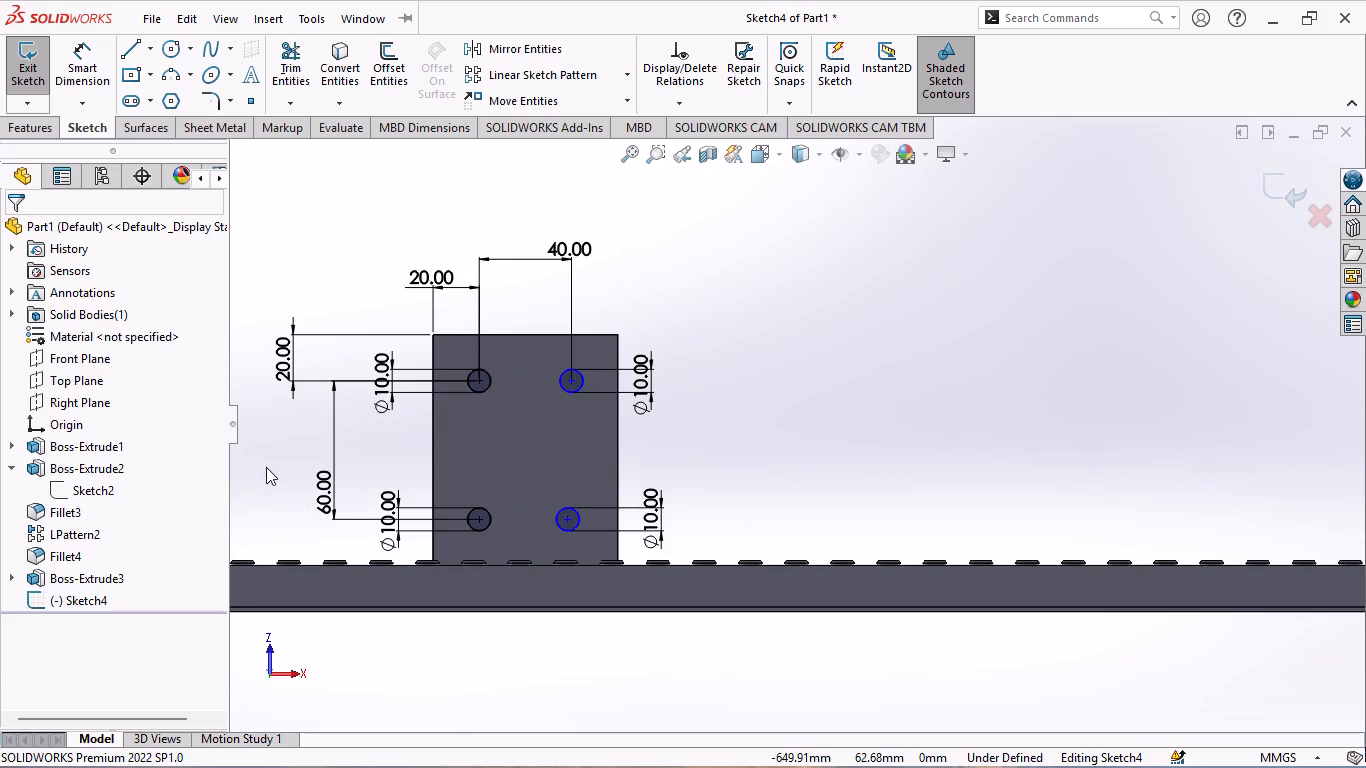
left_click_drag(90, 47, 99, 46)
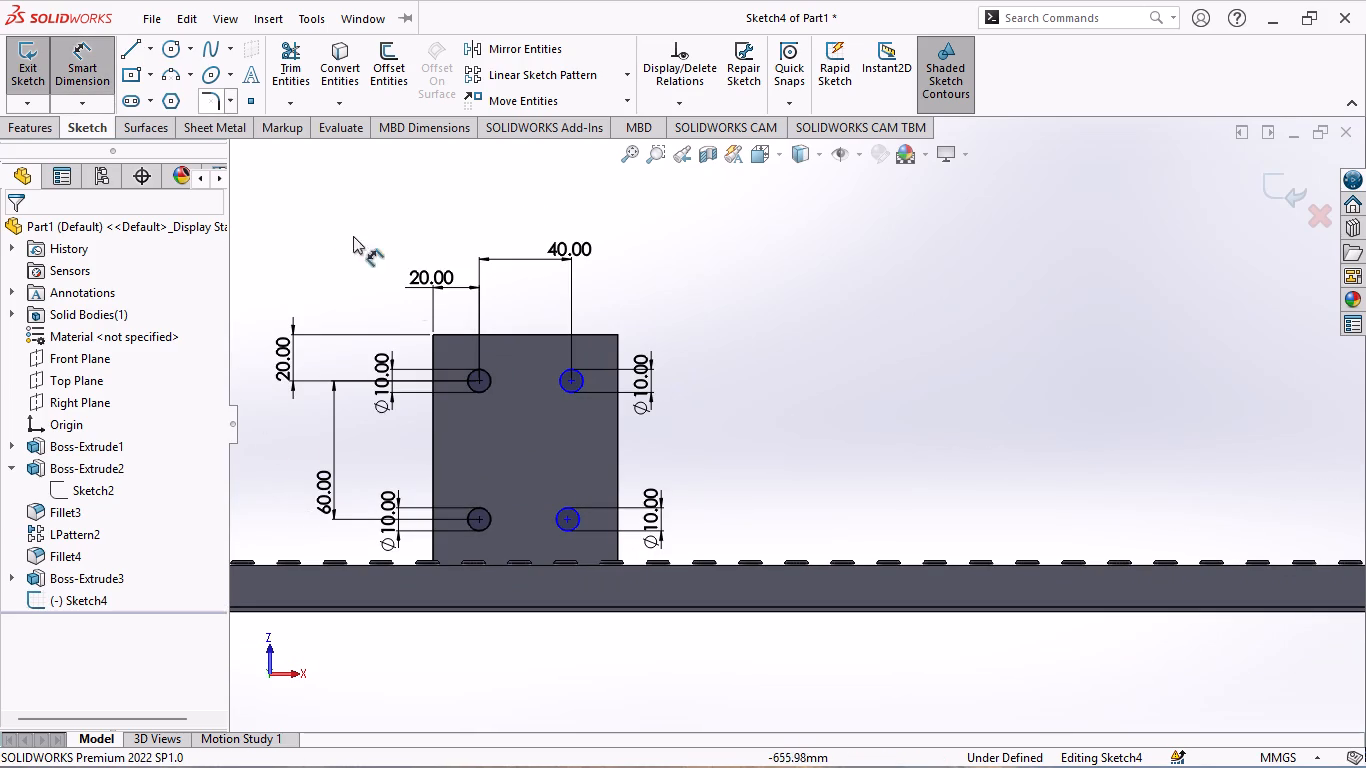
left_click(565, 516)
left_click(616, 518)
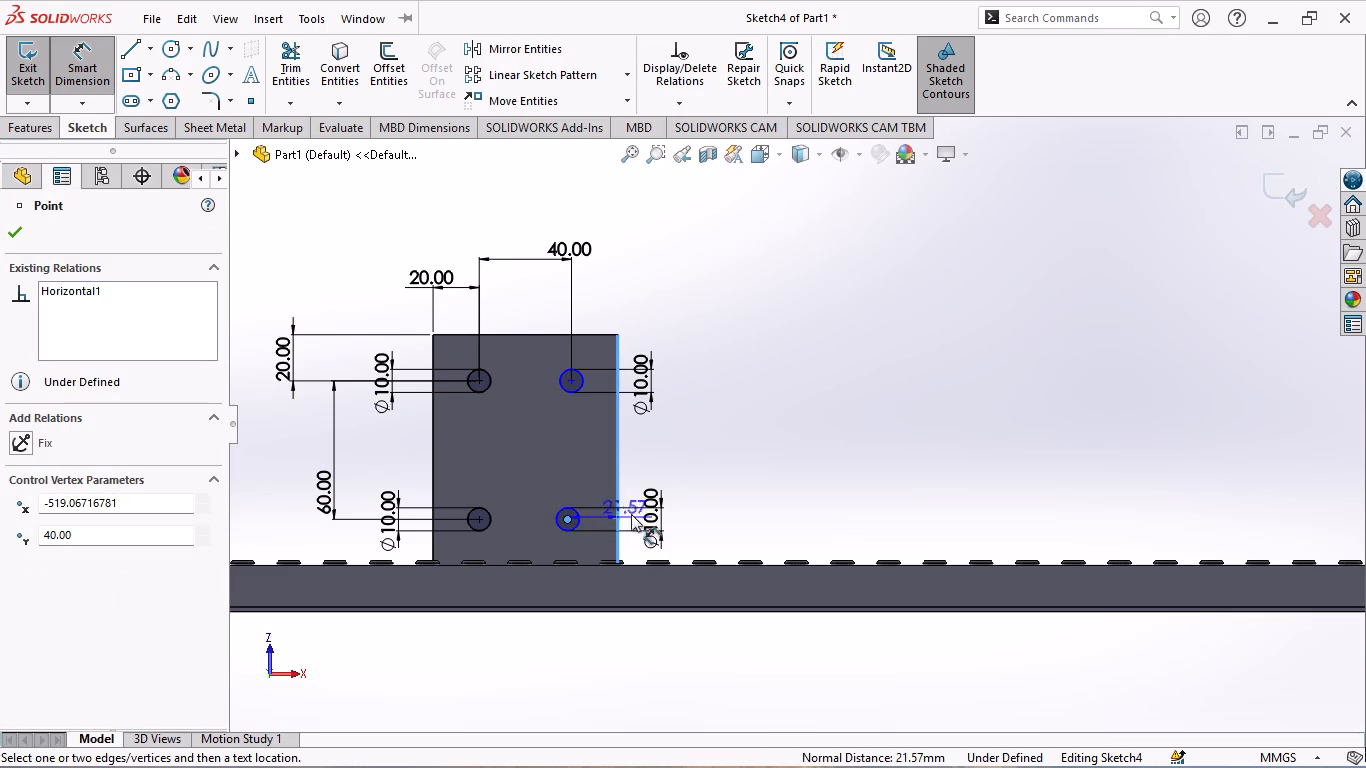
left_click(690, 455)
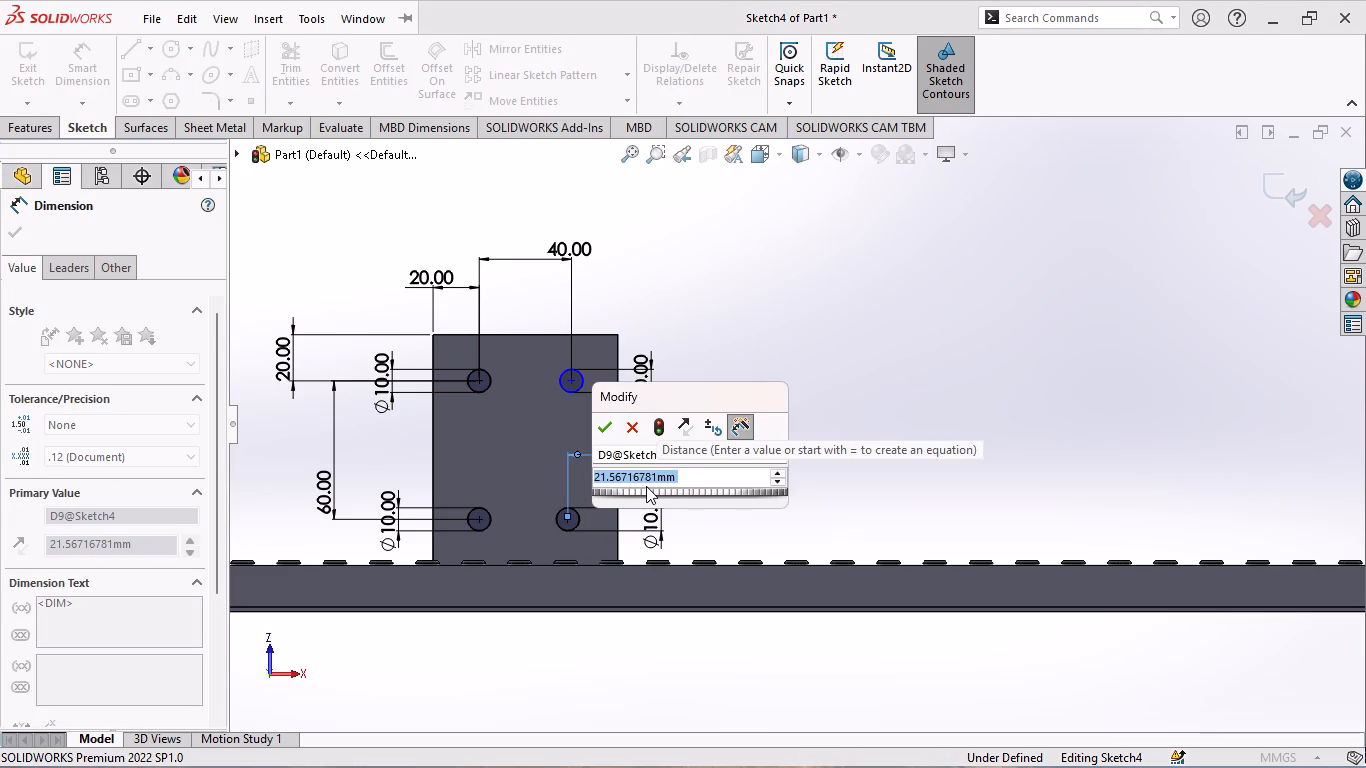
key("2")
key("0")
key("Return")
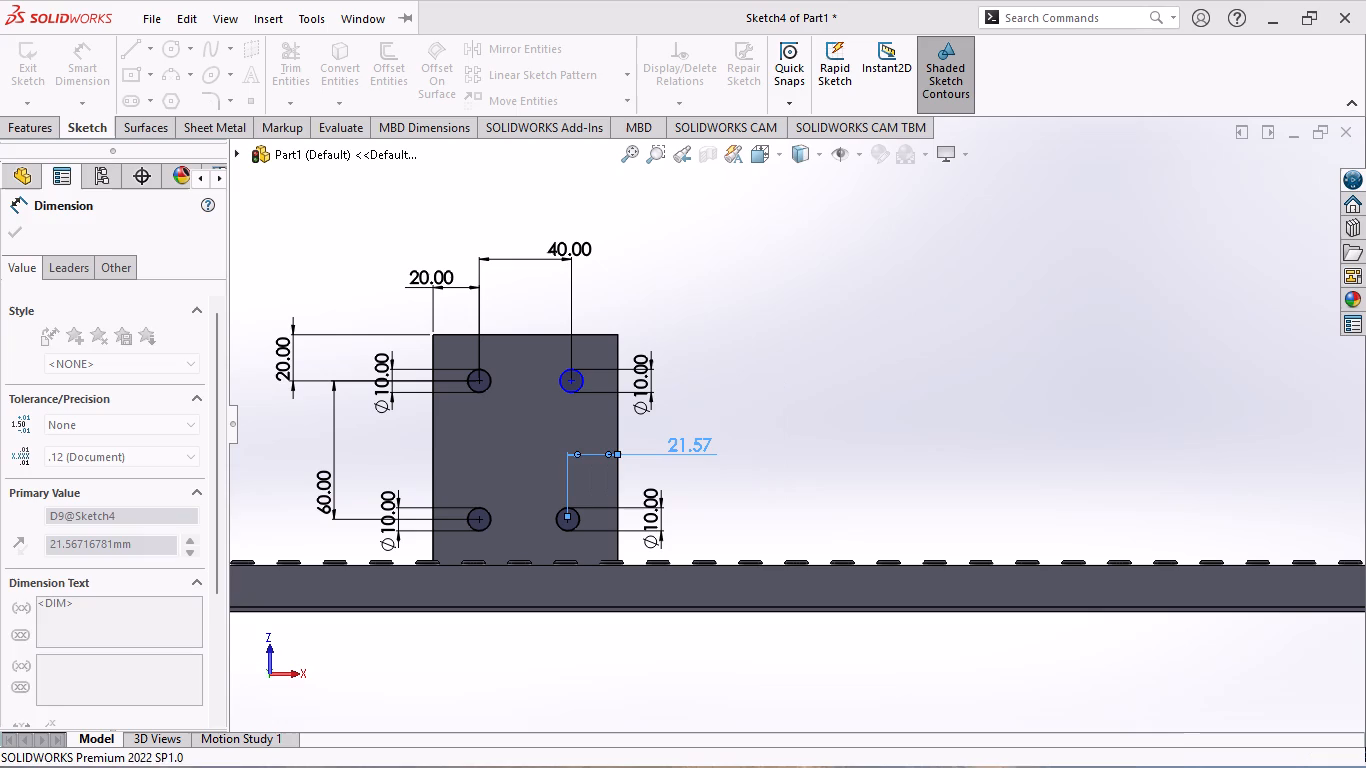
Dimension the upper right circle's center at 20 mm from the plate's right edge and exit the sketch.
left_click(566, 379)
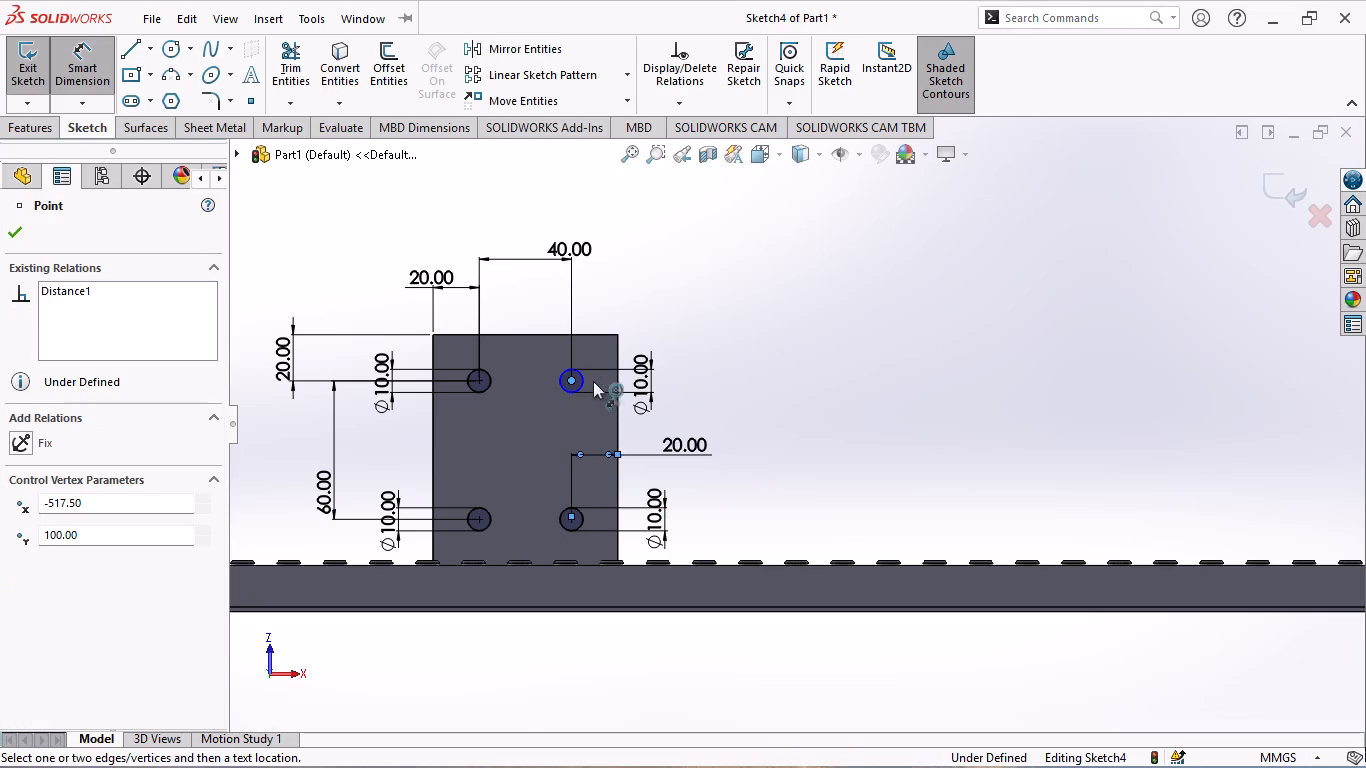
left_click(622, 381)
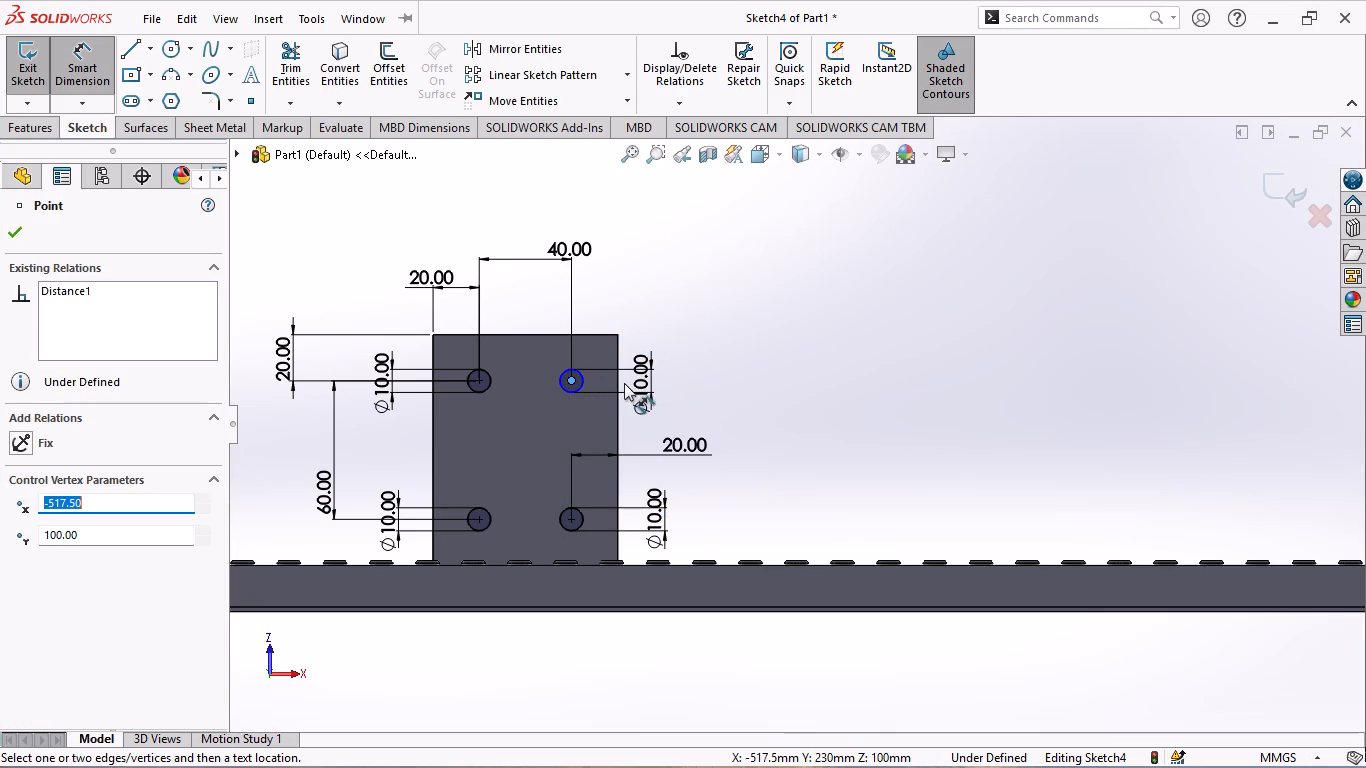
left_click(619, 383)
left_click(611, 304)
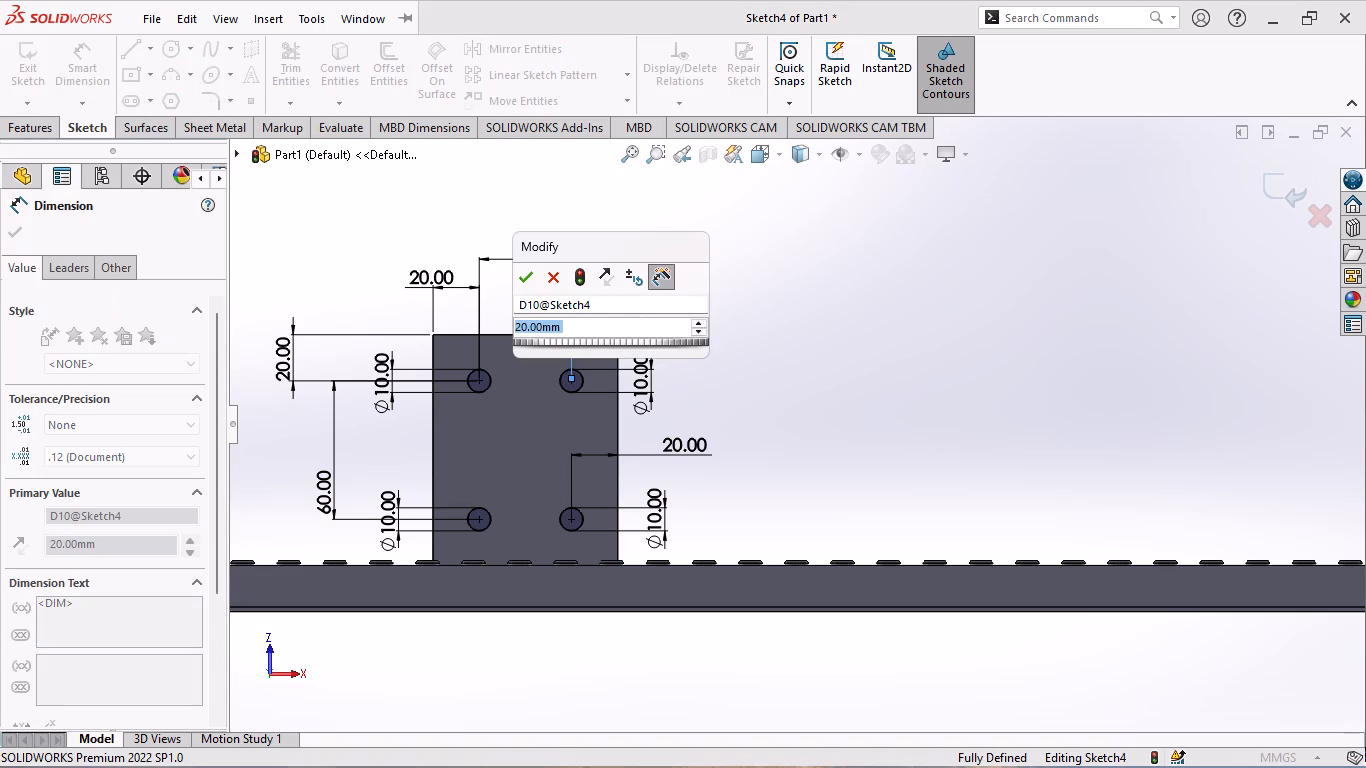
key("Return")
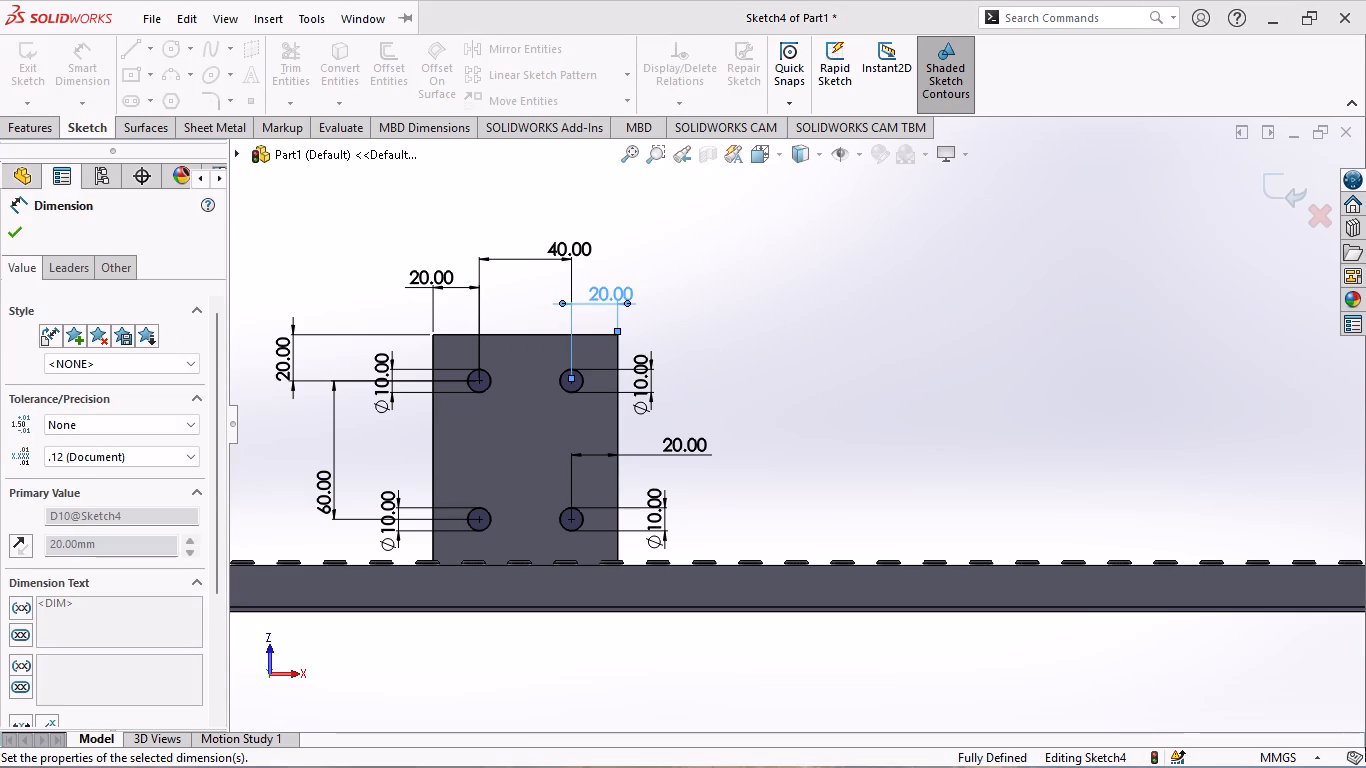
left_click(876, 284)
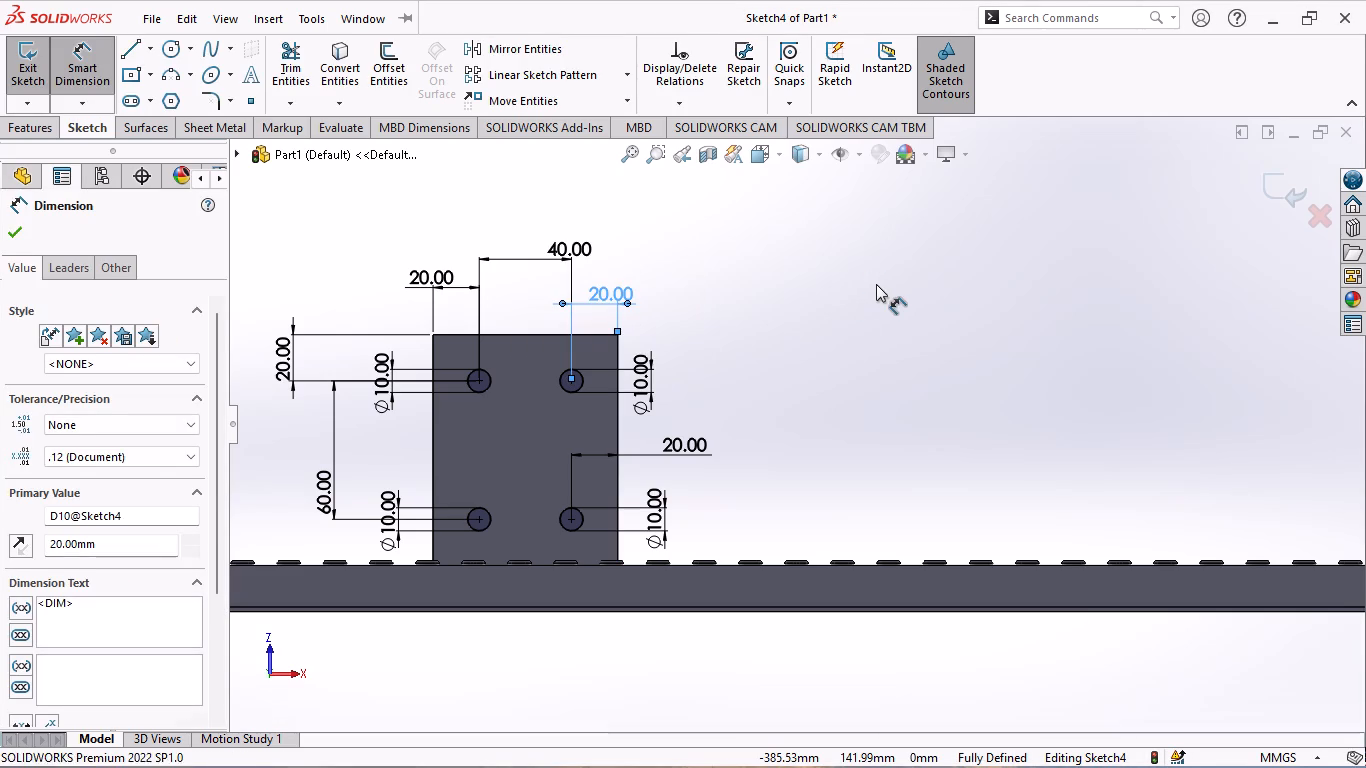
scroll(754, 288, "up", 3)
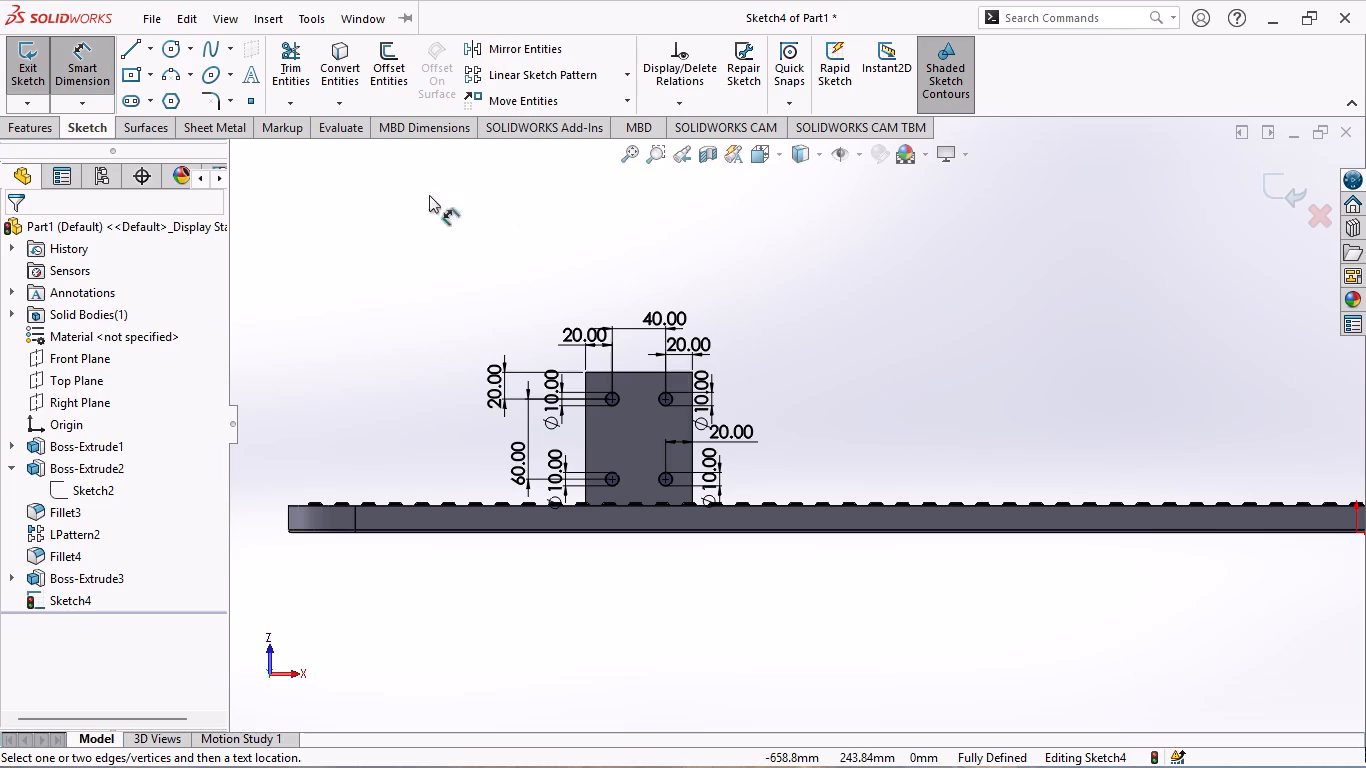
left_click(43, 61)
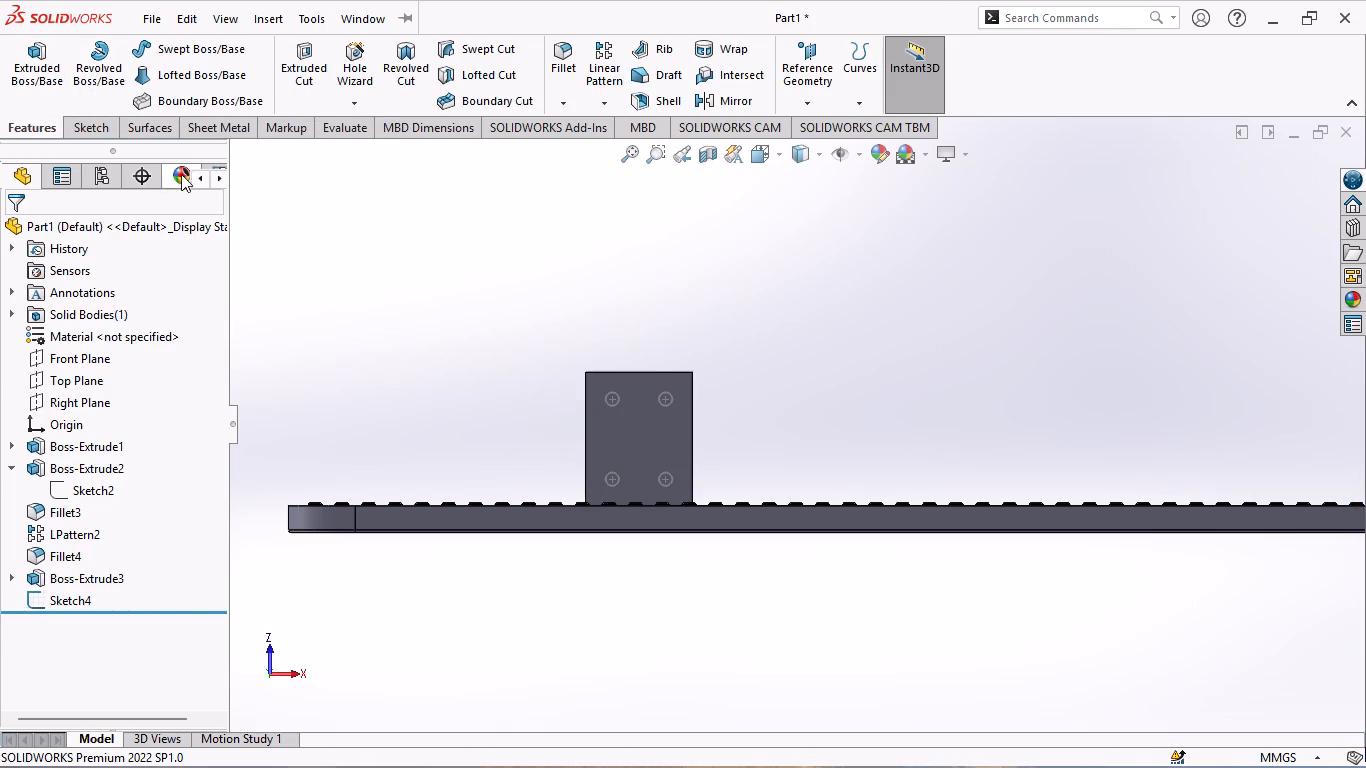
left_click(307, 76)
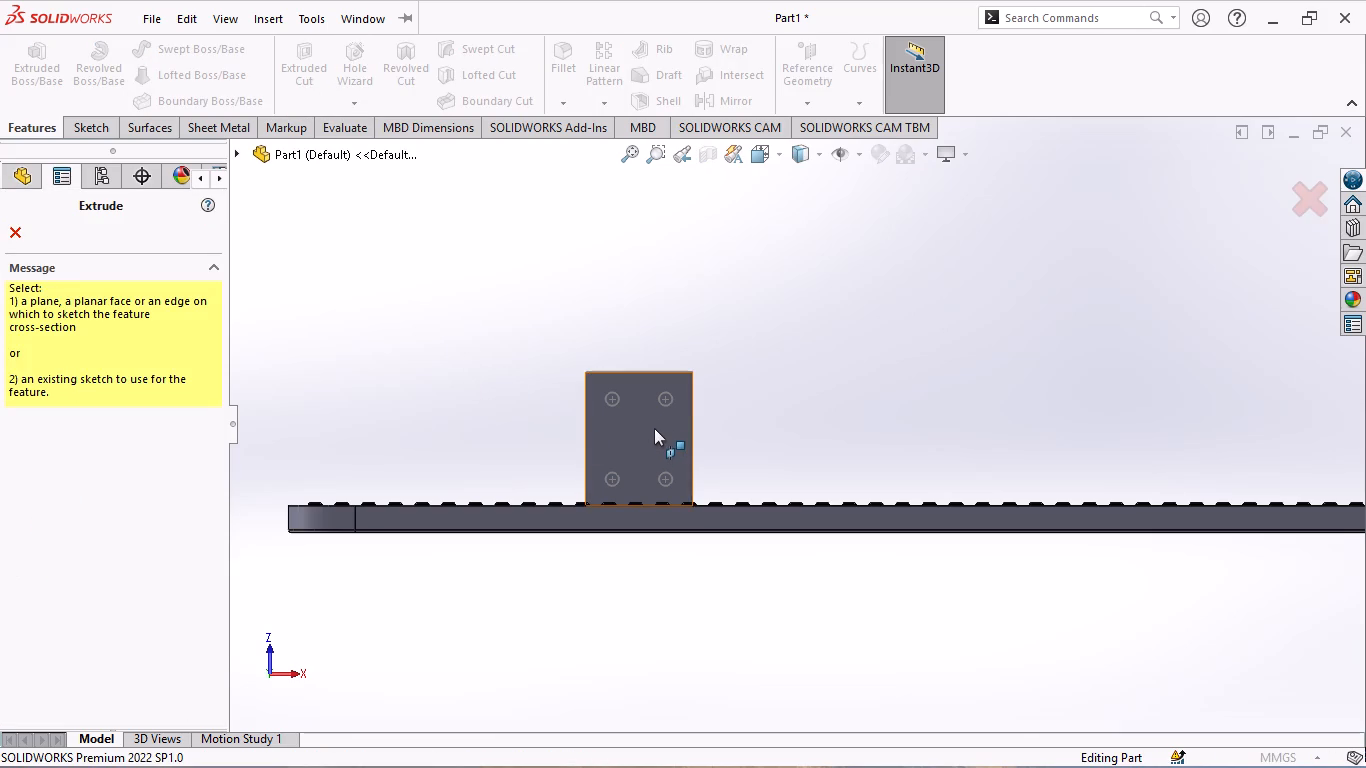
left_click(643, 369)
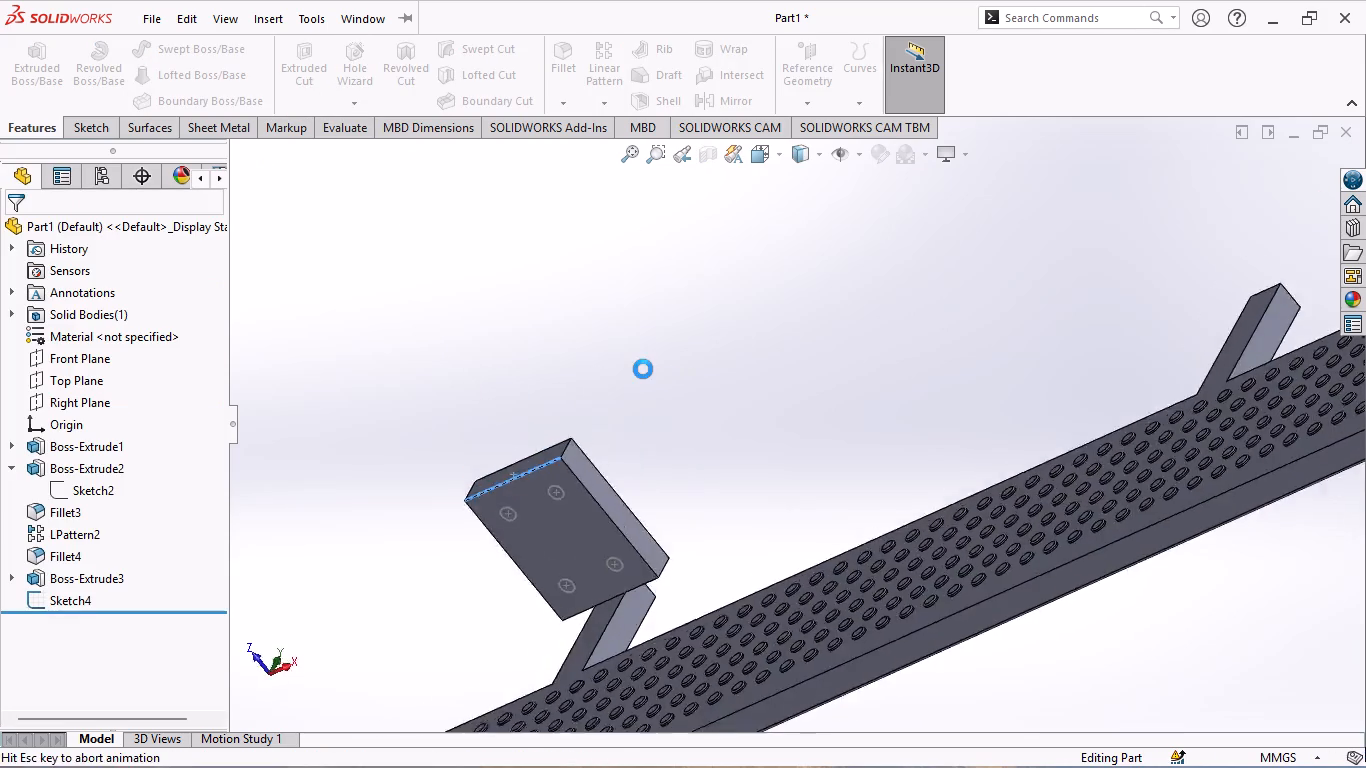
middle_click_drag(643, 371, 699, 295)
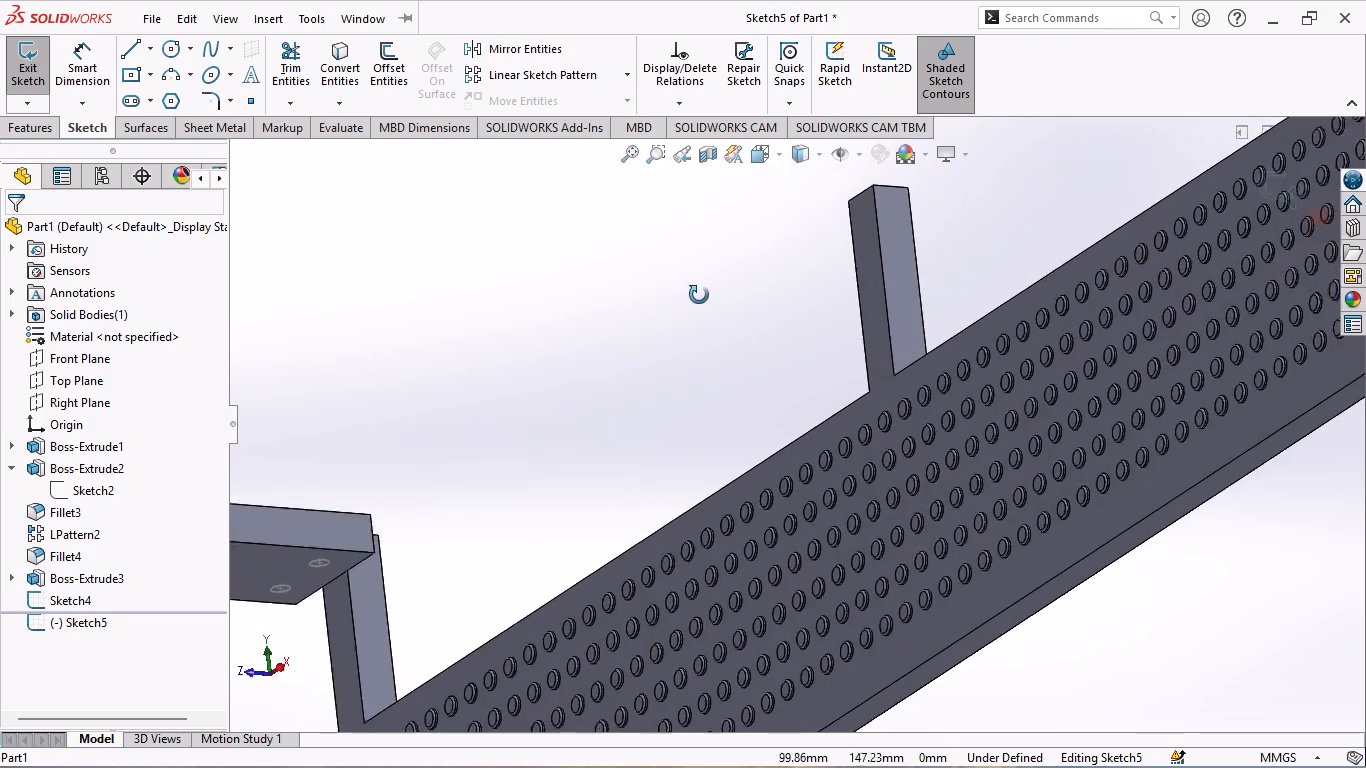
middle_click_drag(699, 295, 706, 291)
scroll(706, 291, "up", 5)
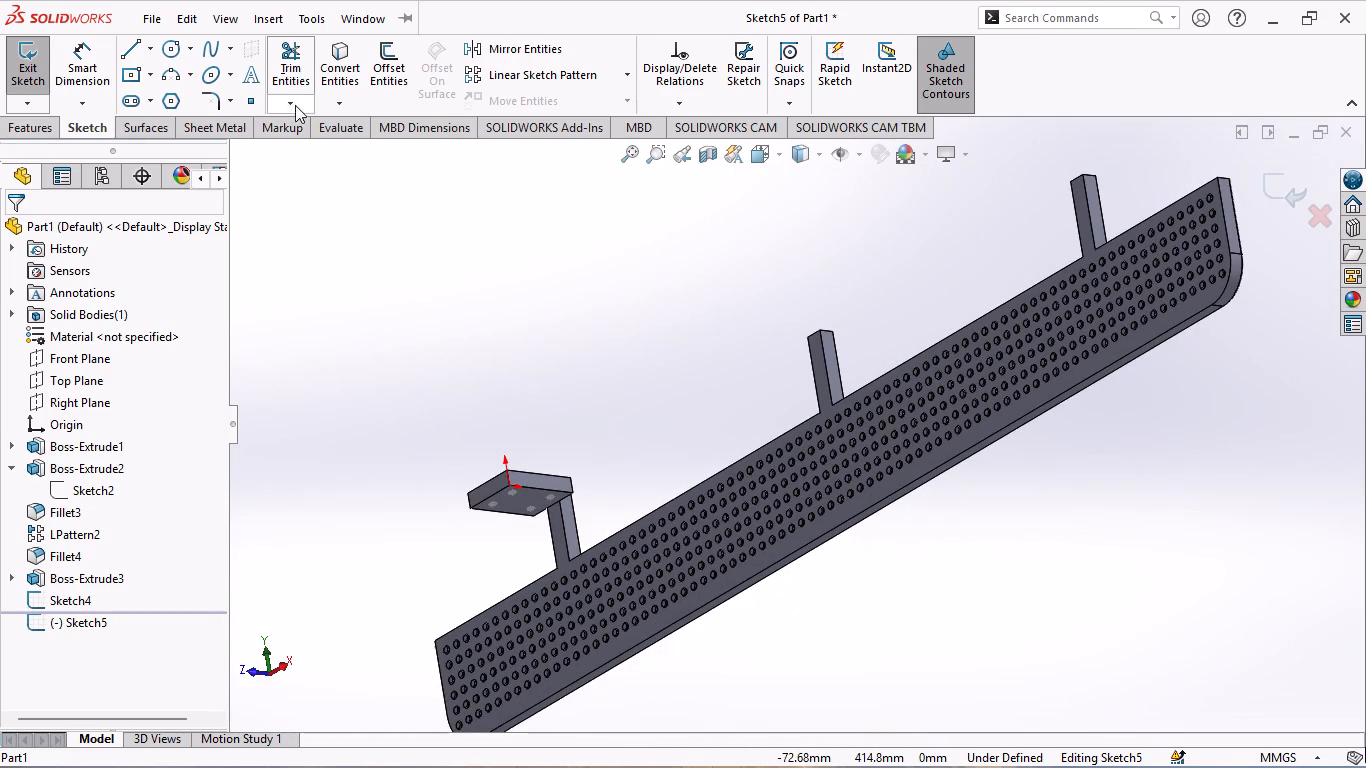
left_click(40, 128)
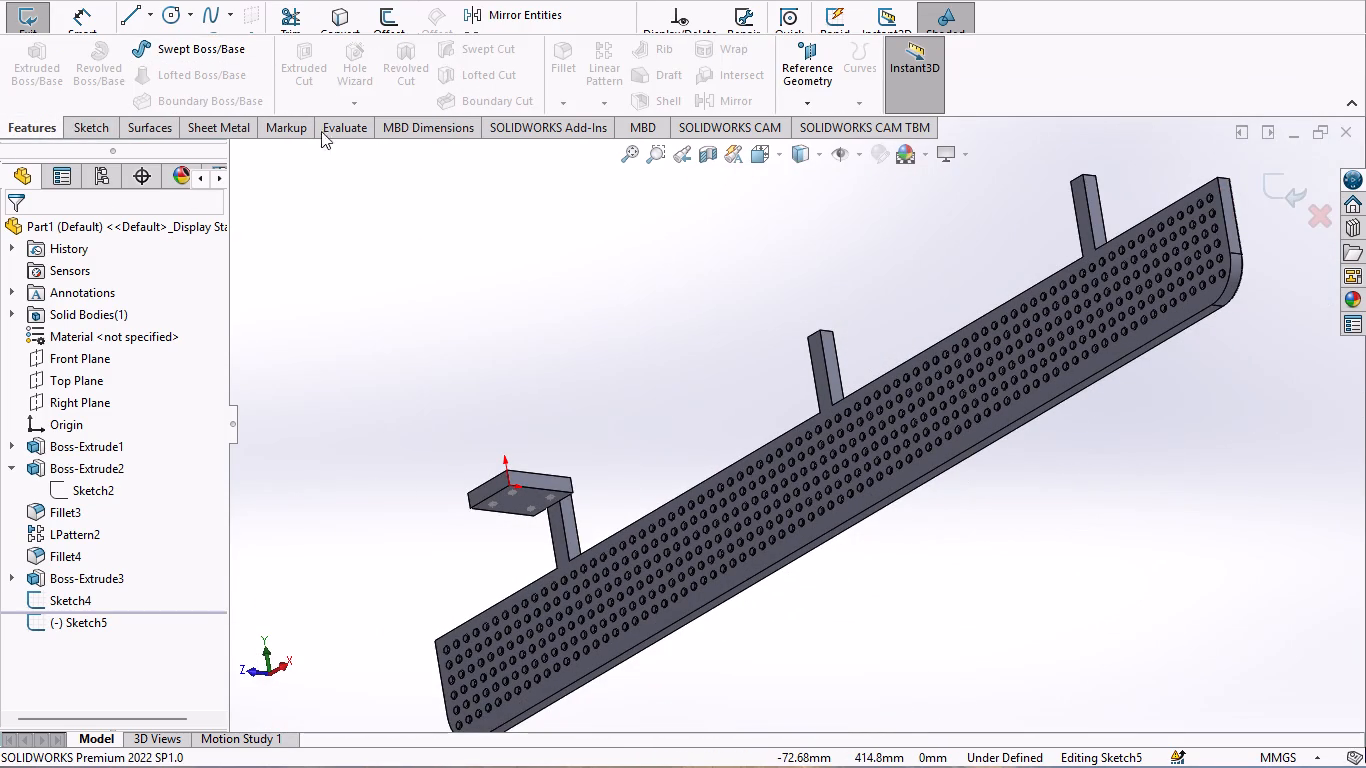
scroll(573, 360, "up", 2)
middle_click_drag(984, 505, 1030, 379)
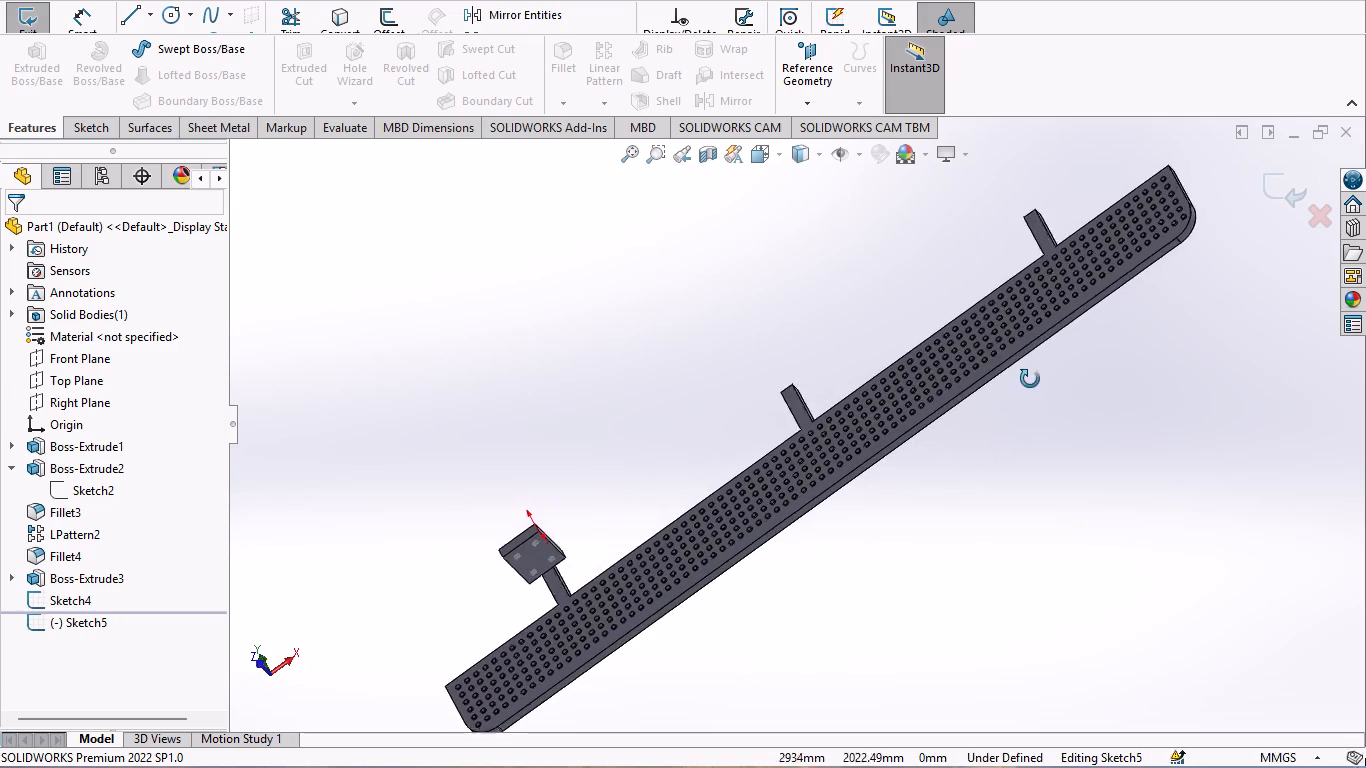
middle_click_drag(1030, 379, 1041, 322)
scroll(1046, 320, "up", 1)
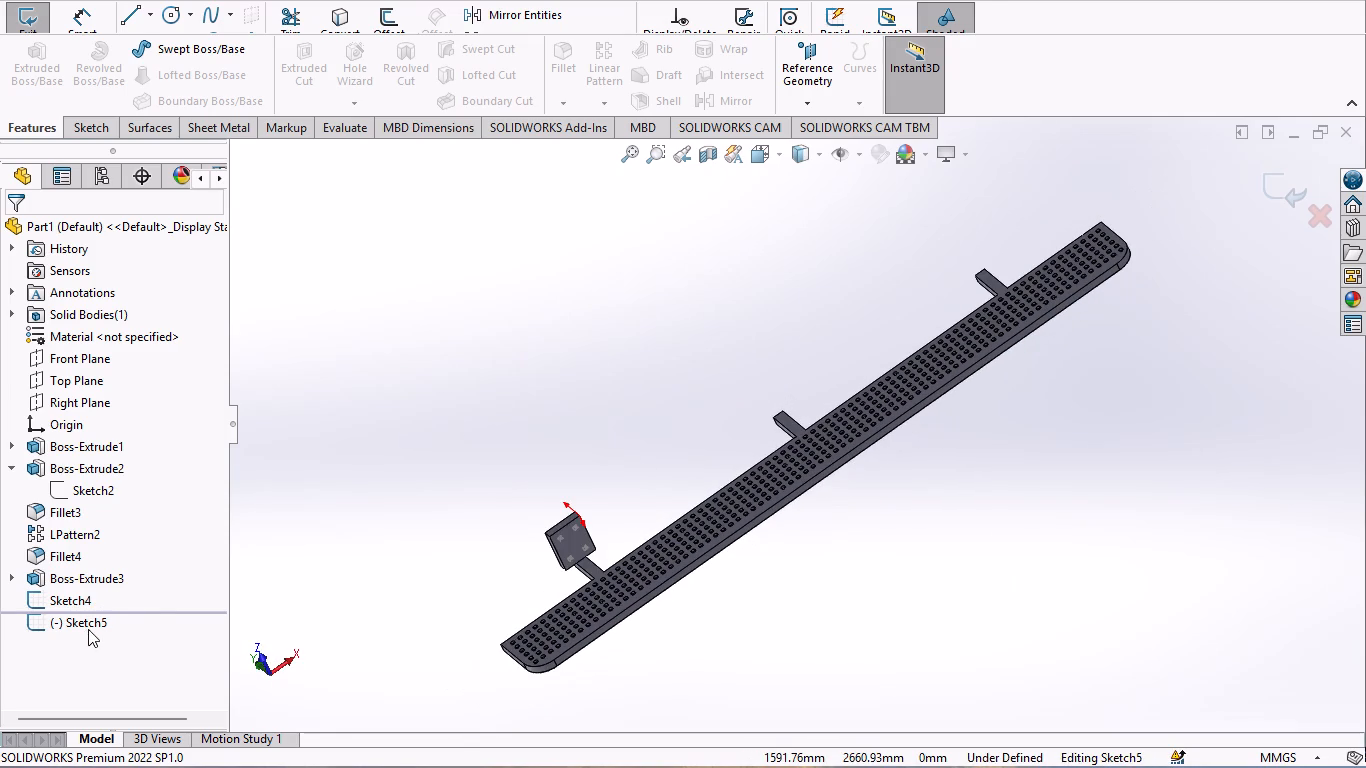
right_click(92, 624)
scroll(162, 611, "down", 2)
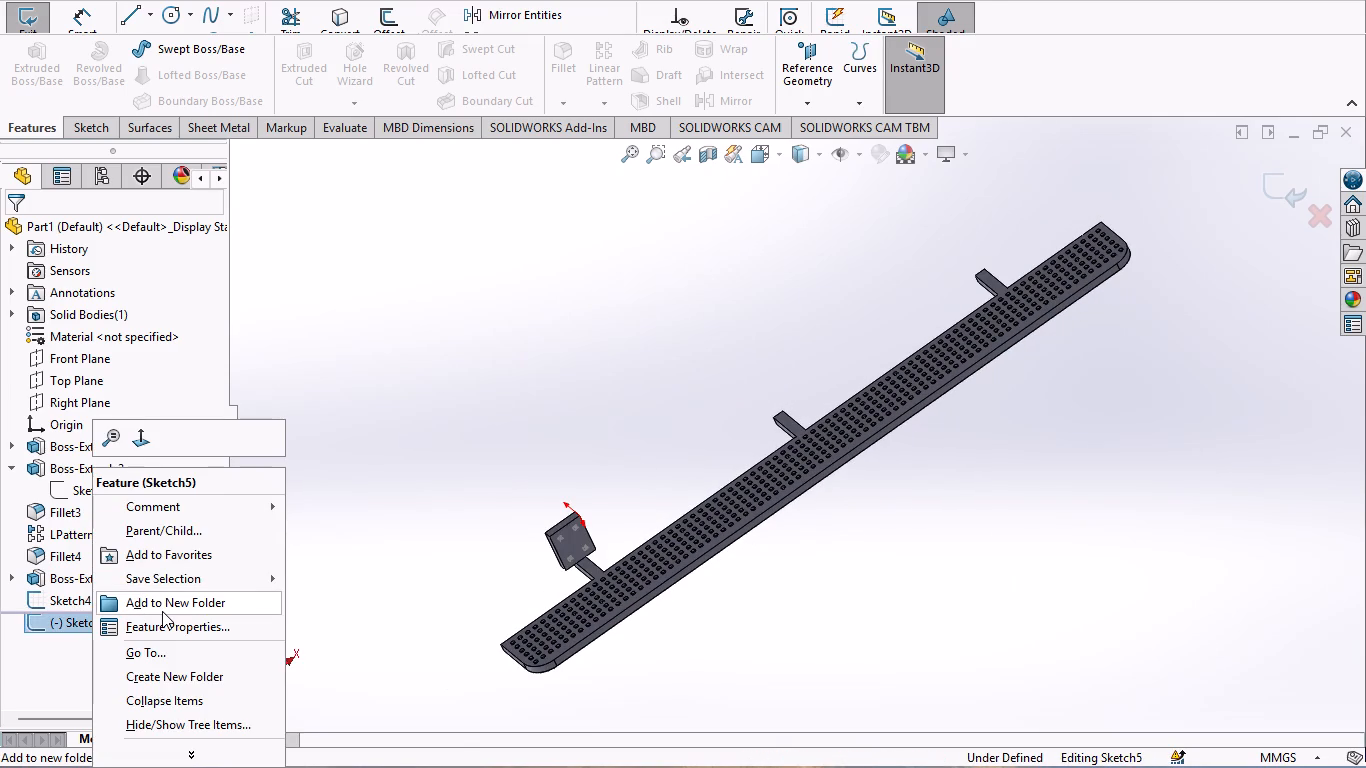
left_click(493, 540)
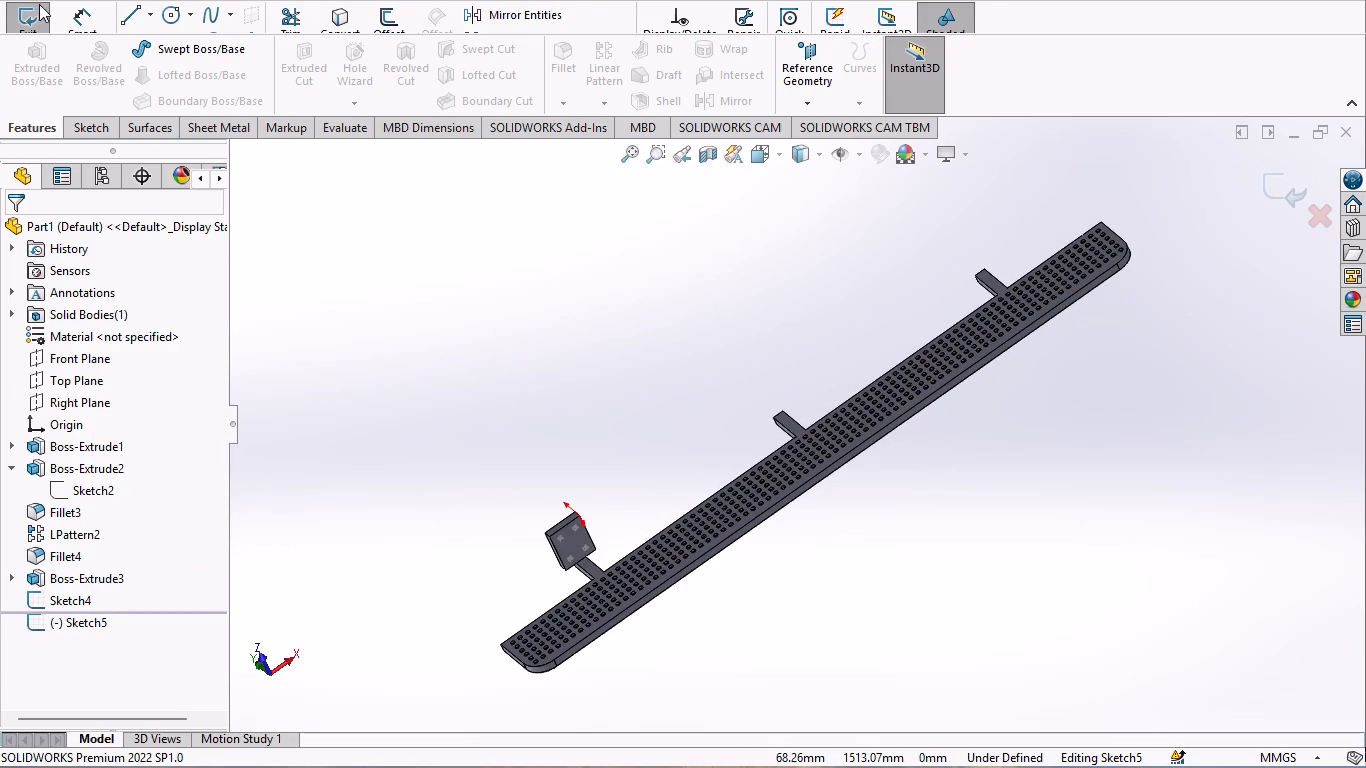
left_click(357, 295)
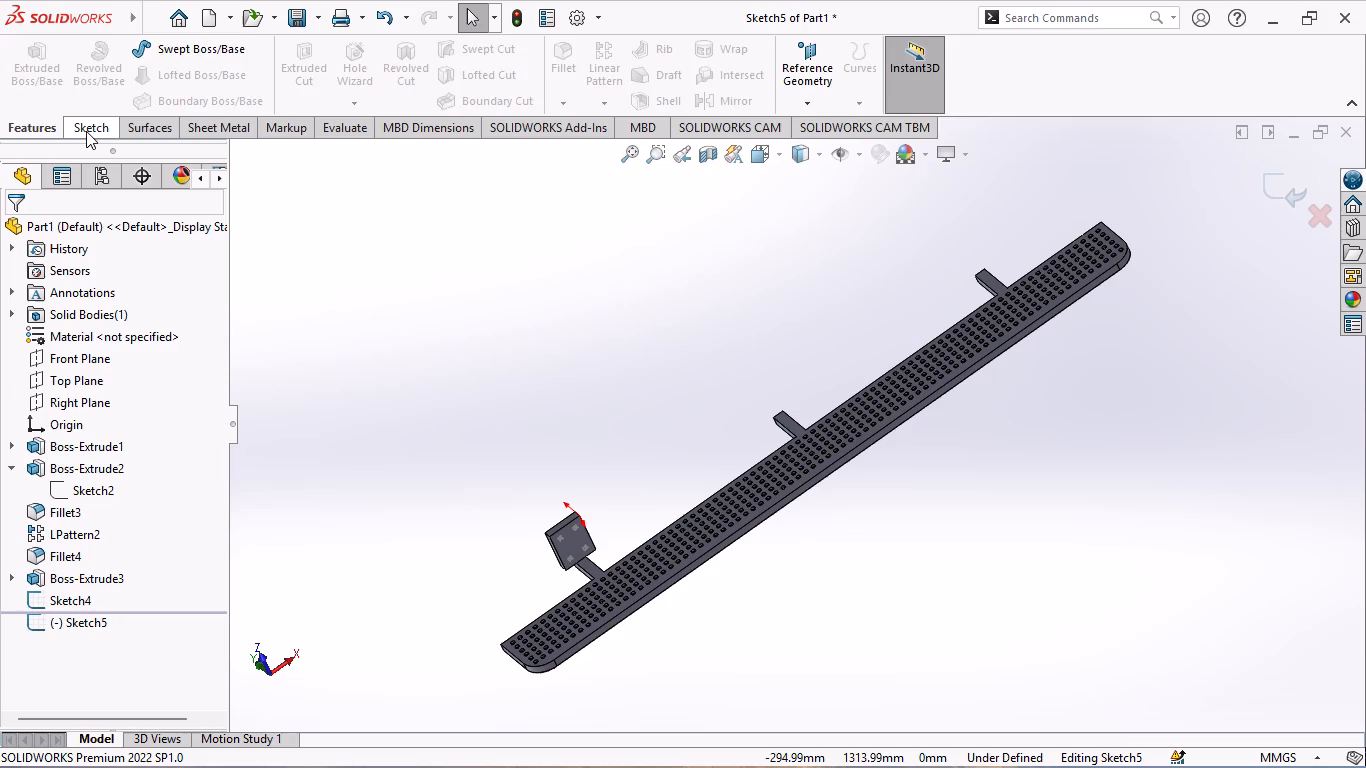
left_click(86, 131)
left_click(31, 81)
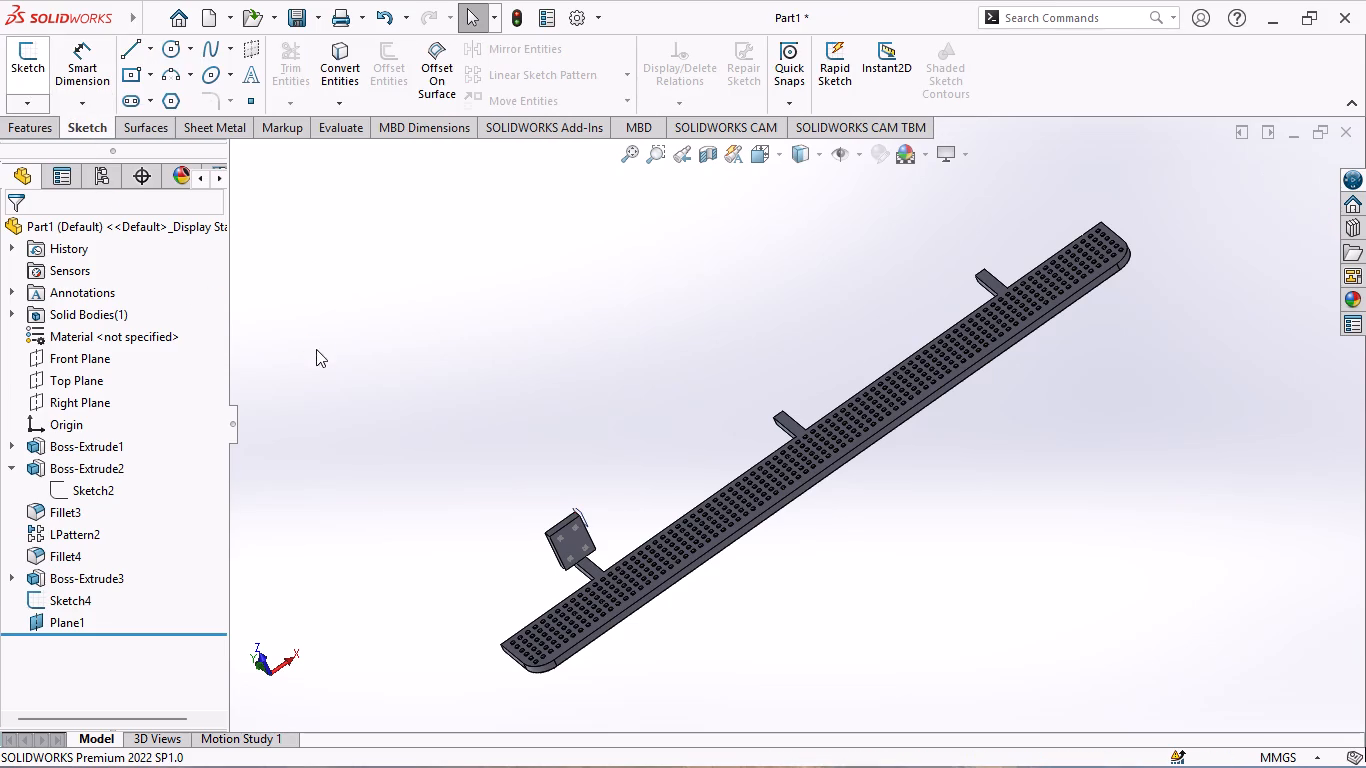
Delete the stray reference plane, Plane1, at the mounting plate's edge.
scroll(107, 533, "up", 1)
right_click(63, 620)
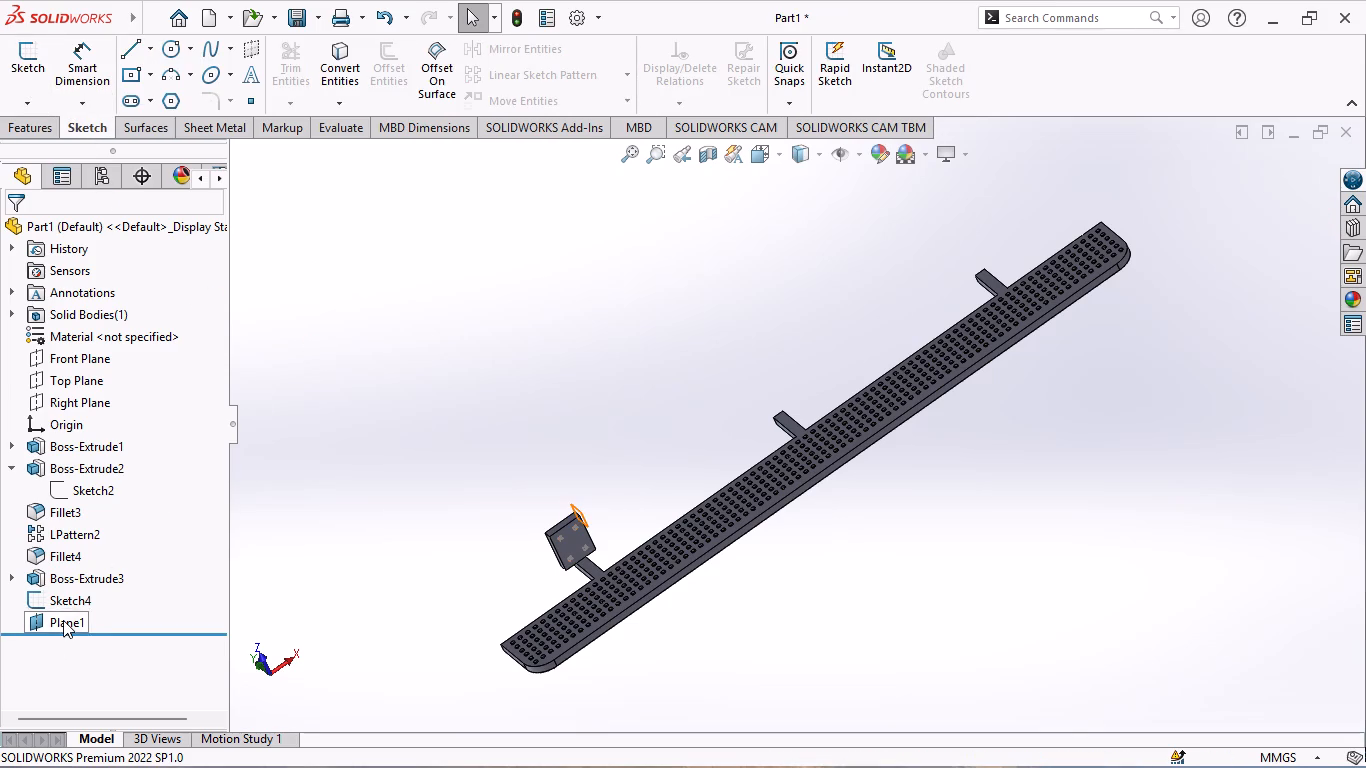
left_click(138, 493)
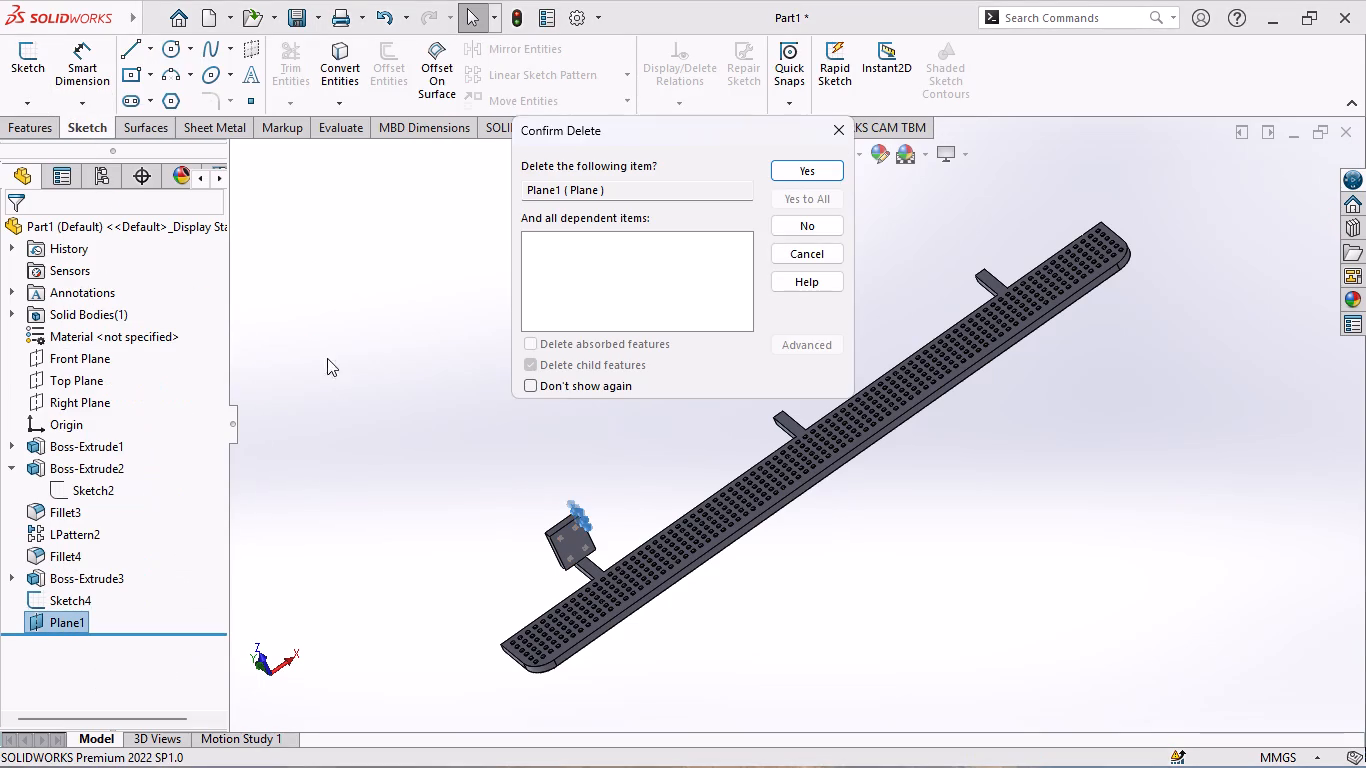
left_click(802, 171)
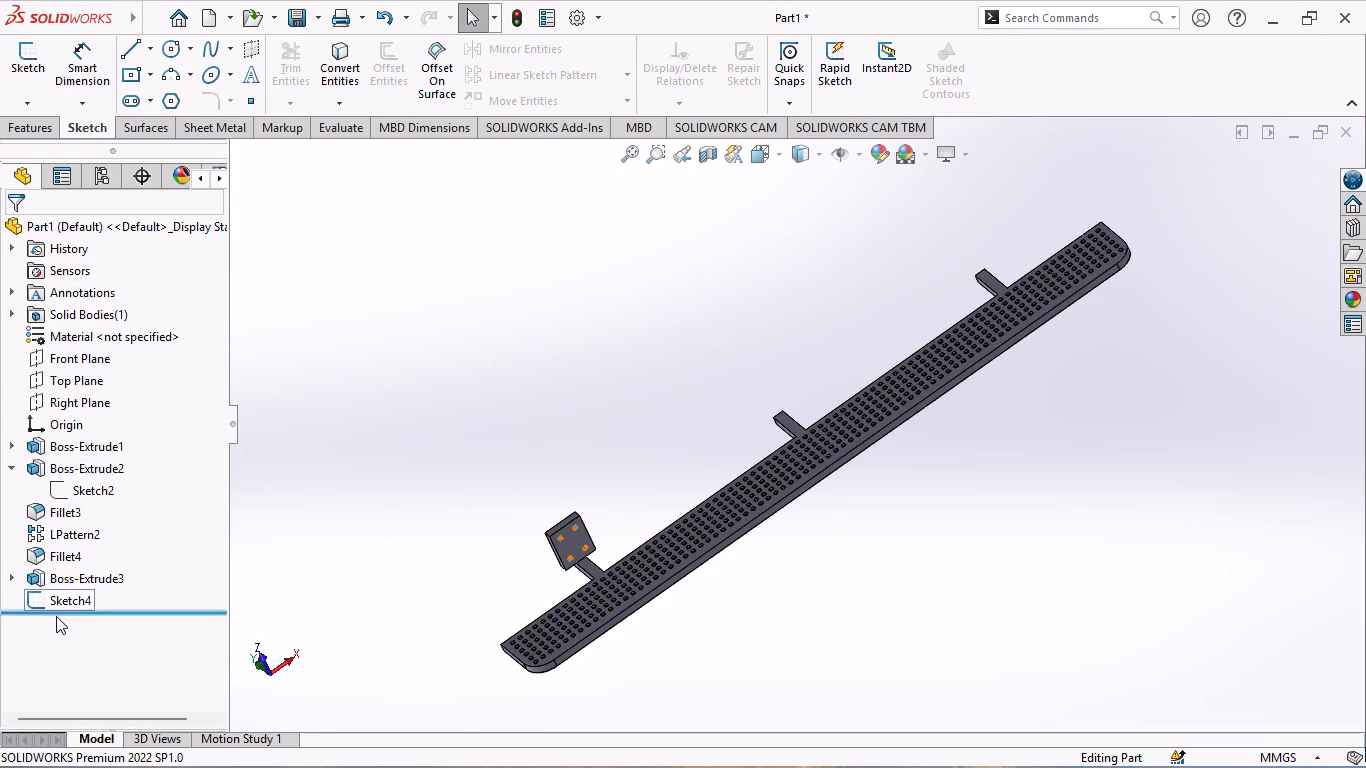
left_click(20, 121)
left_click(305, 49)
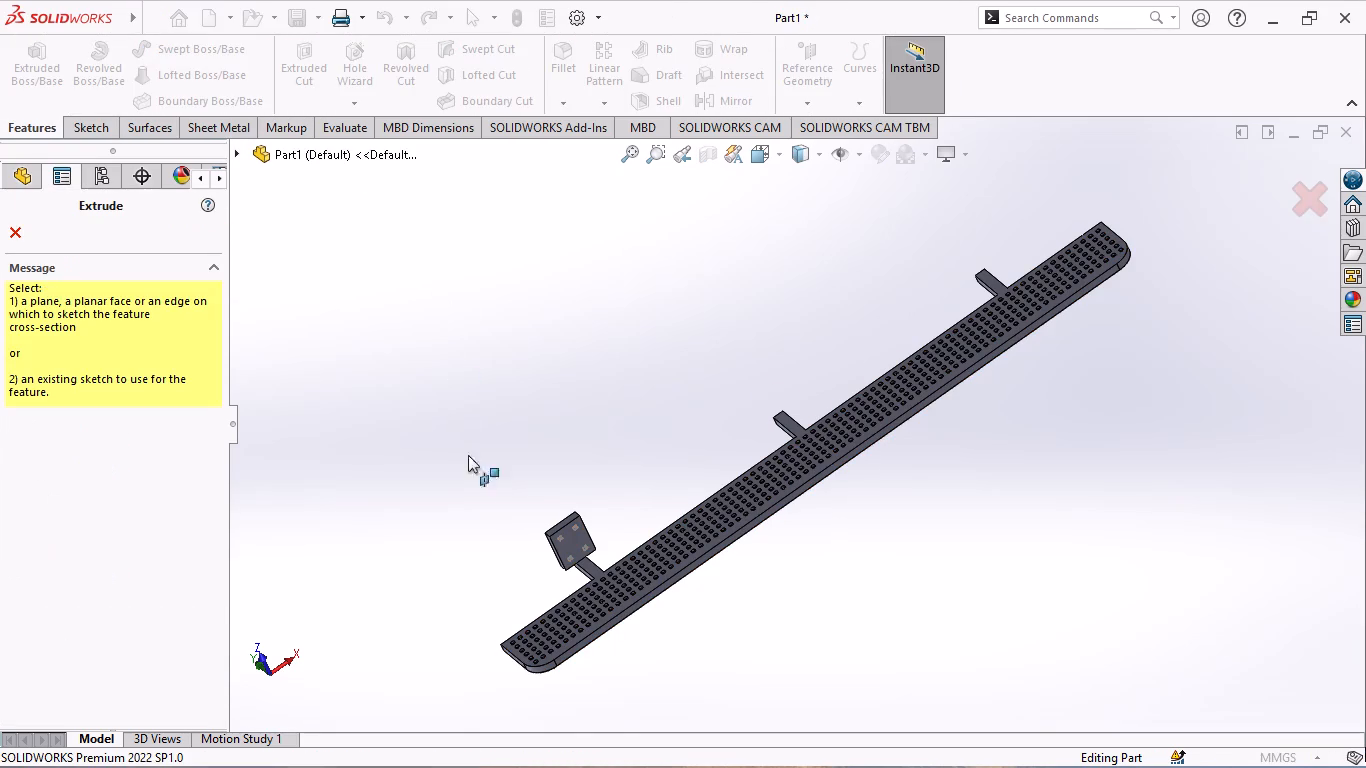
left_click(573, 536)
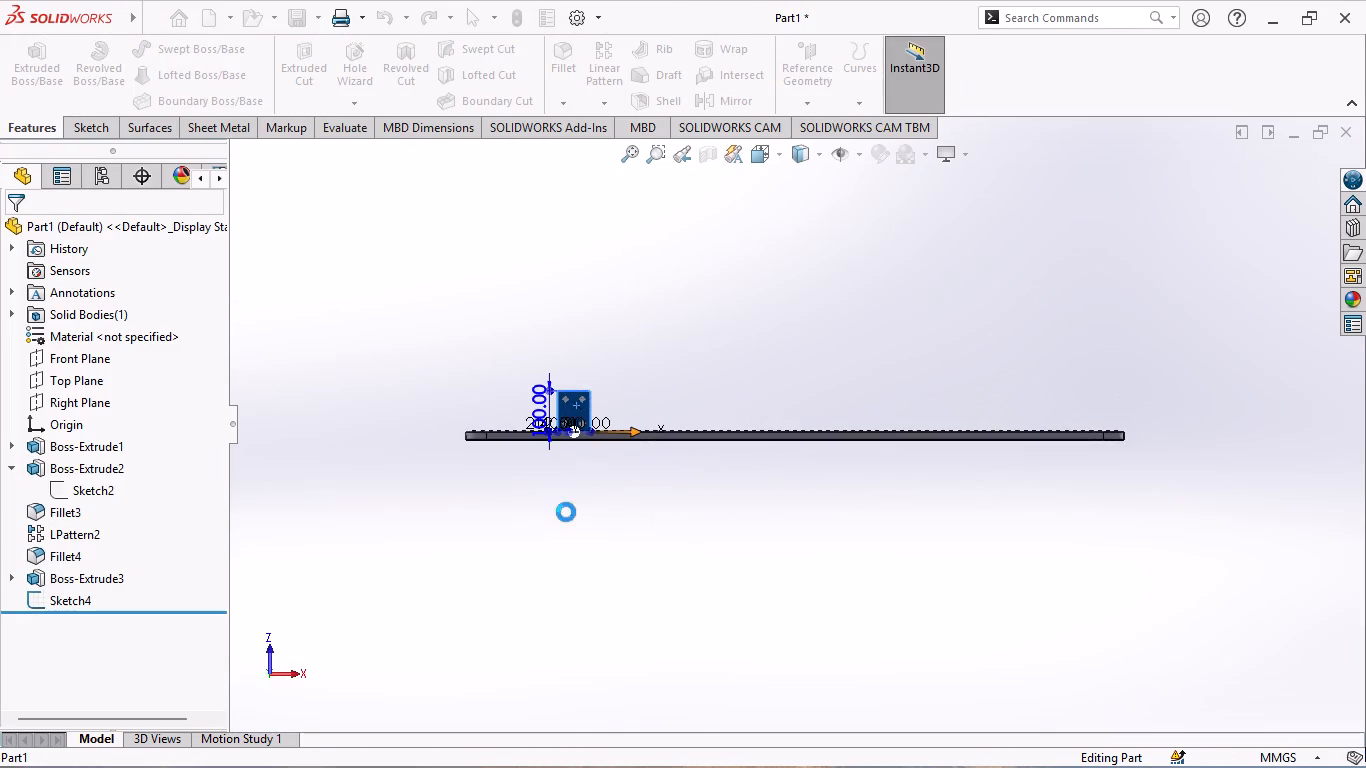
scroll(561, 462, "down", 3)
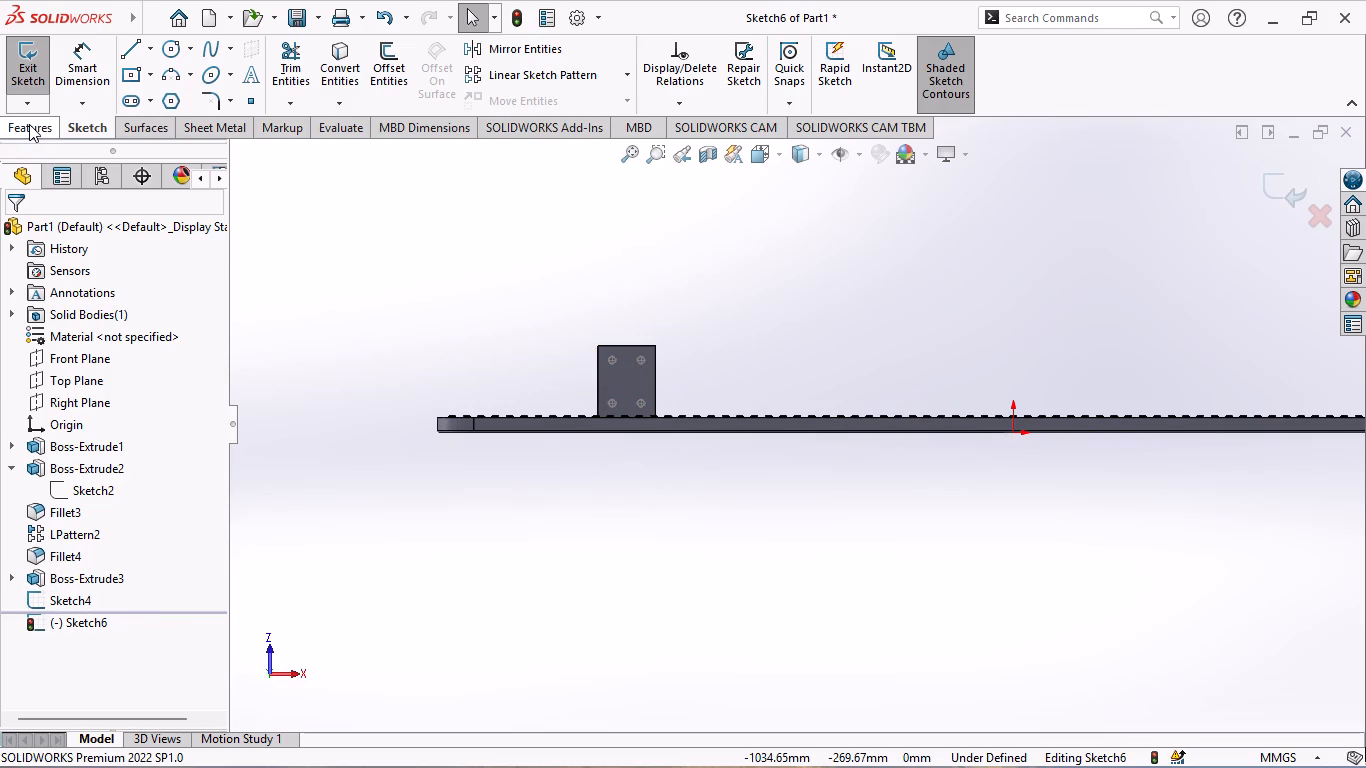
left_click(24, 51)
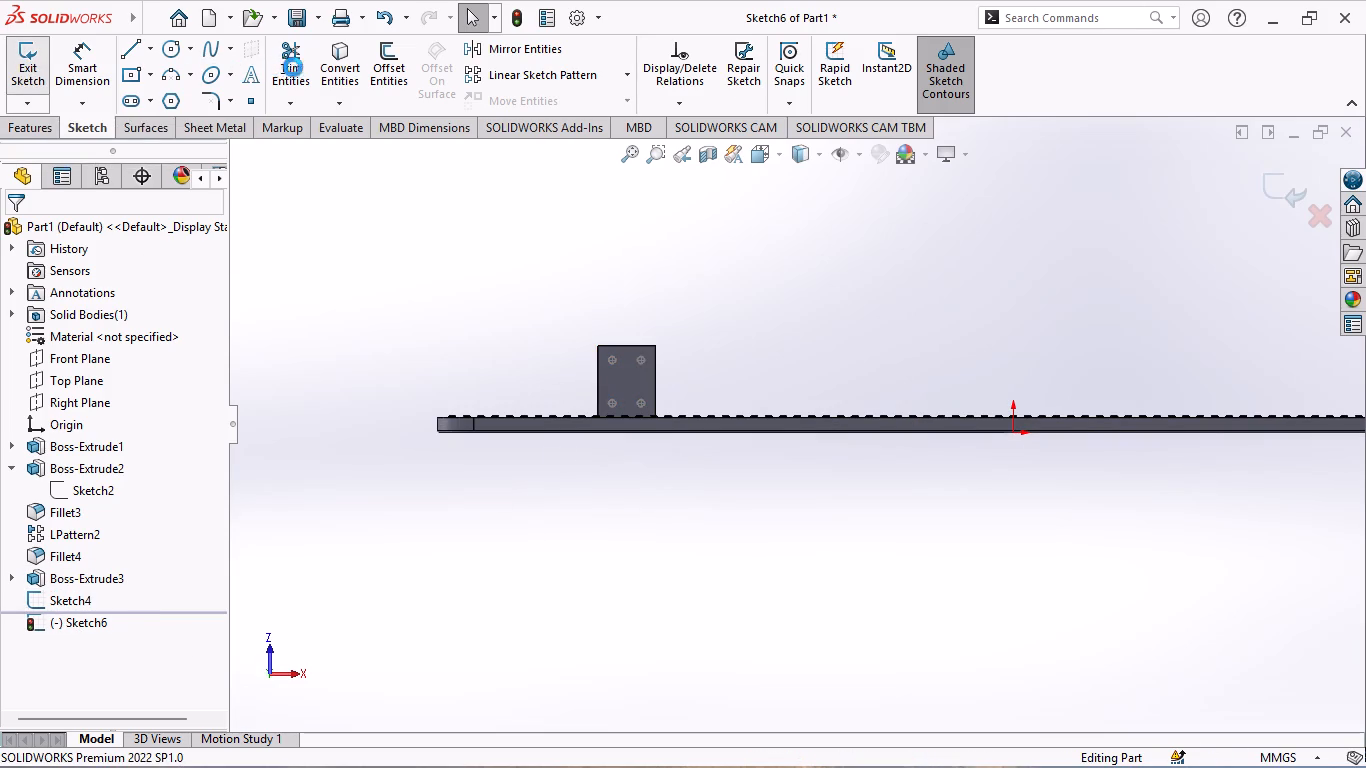
Cut all four 10 mm circles of Sketch4 through the mounting plate with a 100 mm blind Extruded Cut.
scroll(569, 360, "down", 2)
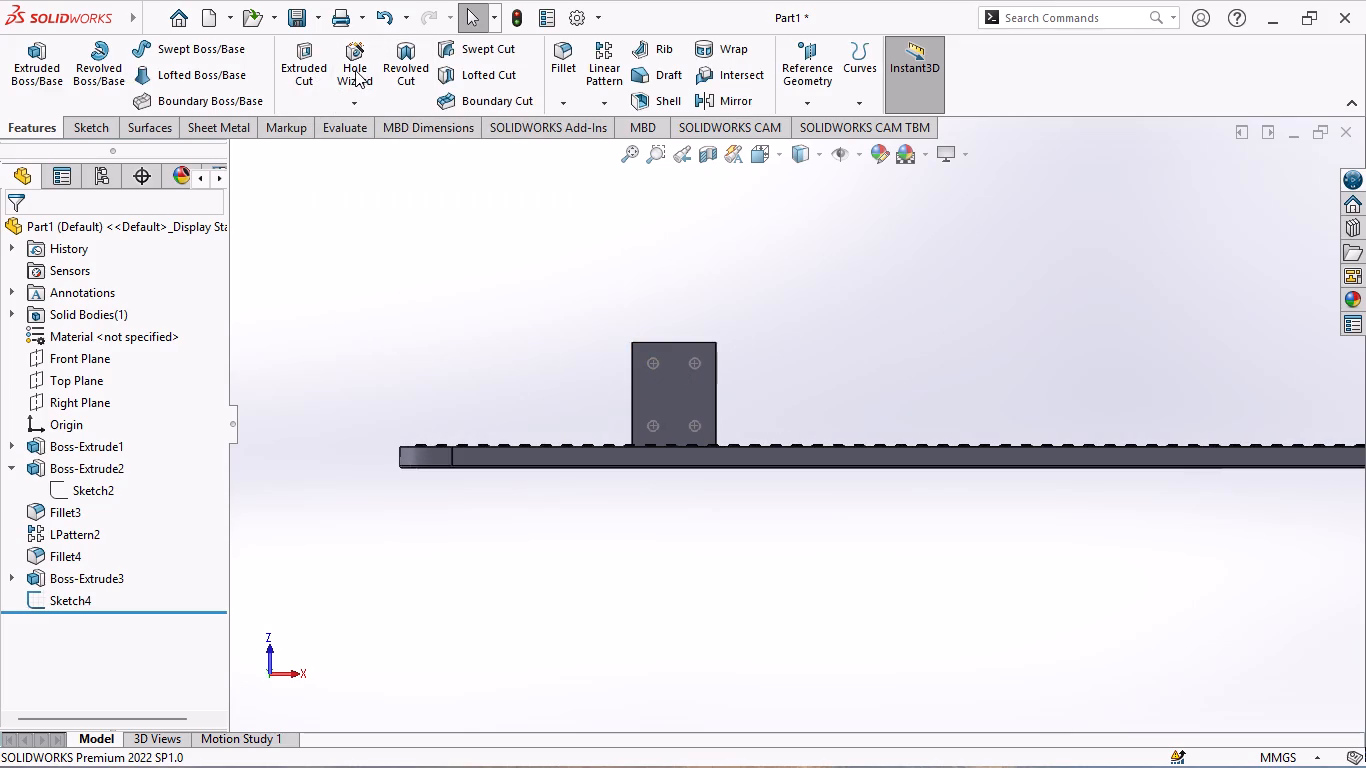
left_click(314, 73)
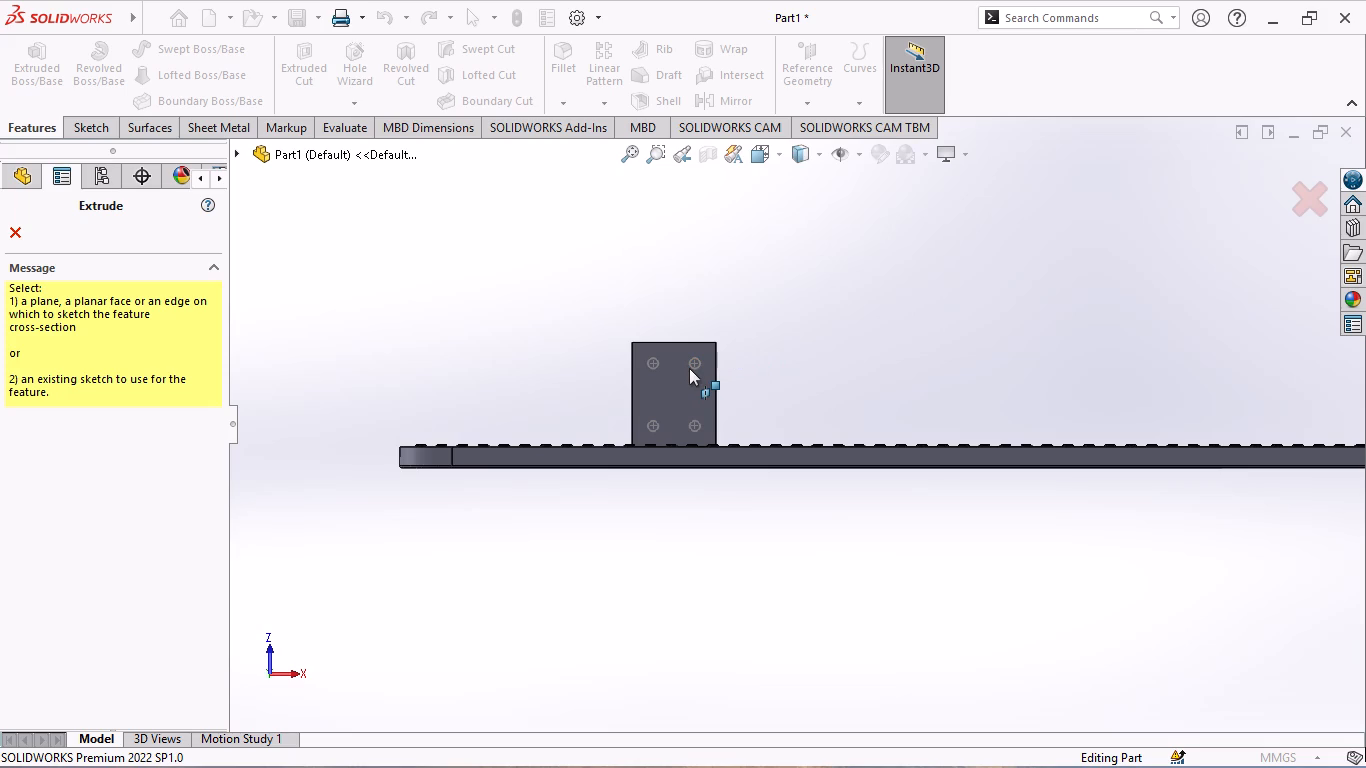
scroll(692, 368, "down", 4)
left_click(734, 377)
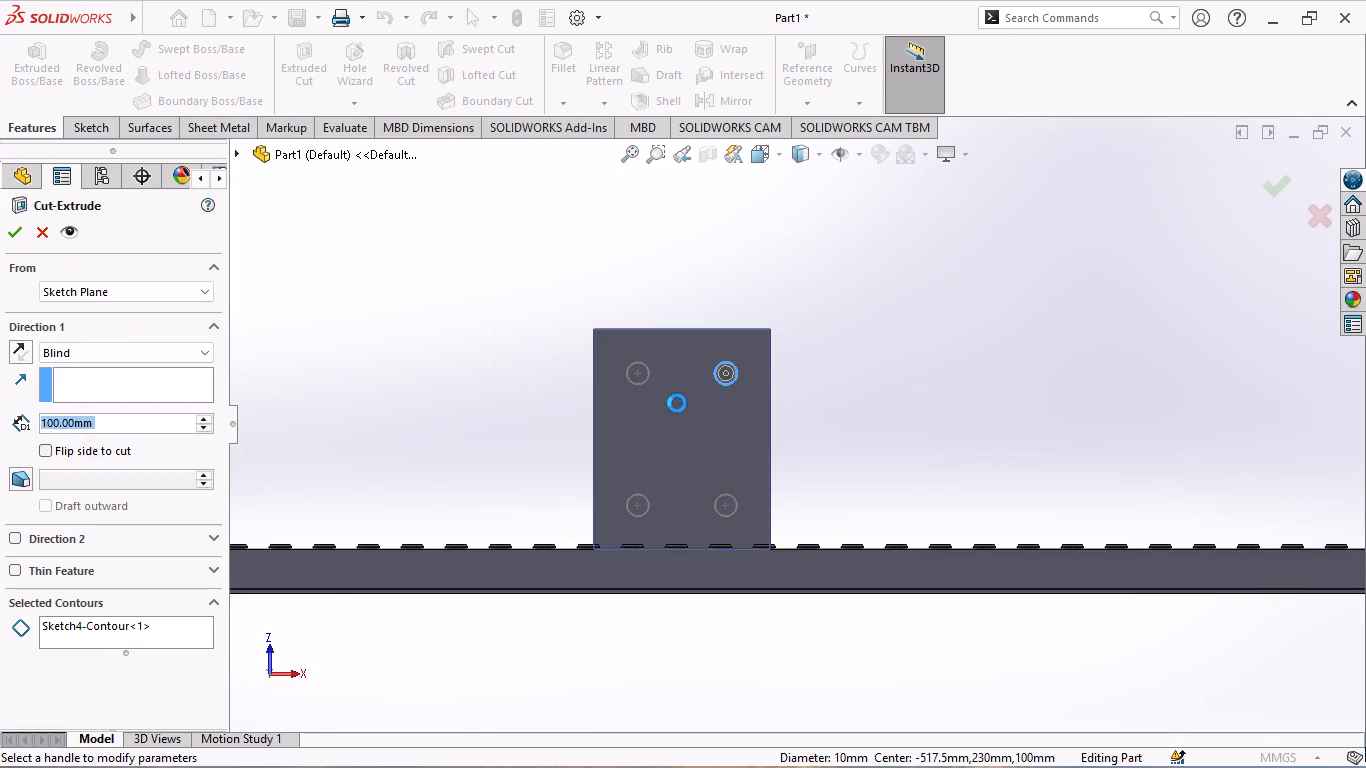
middle_click_drag(810, 425, 859, 406)
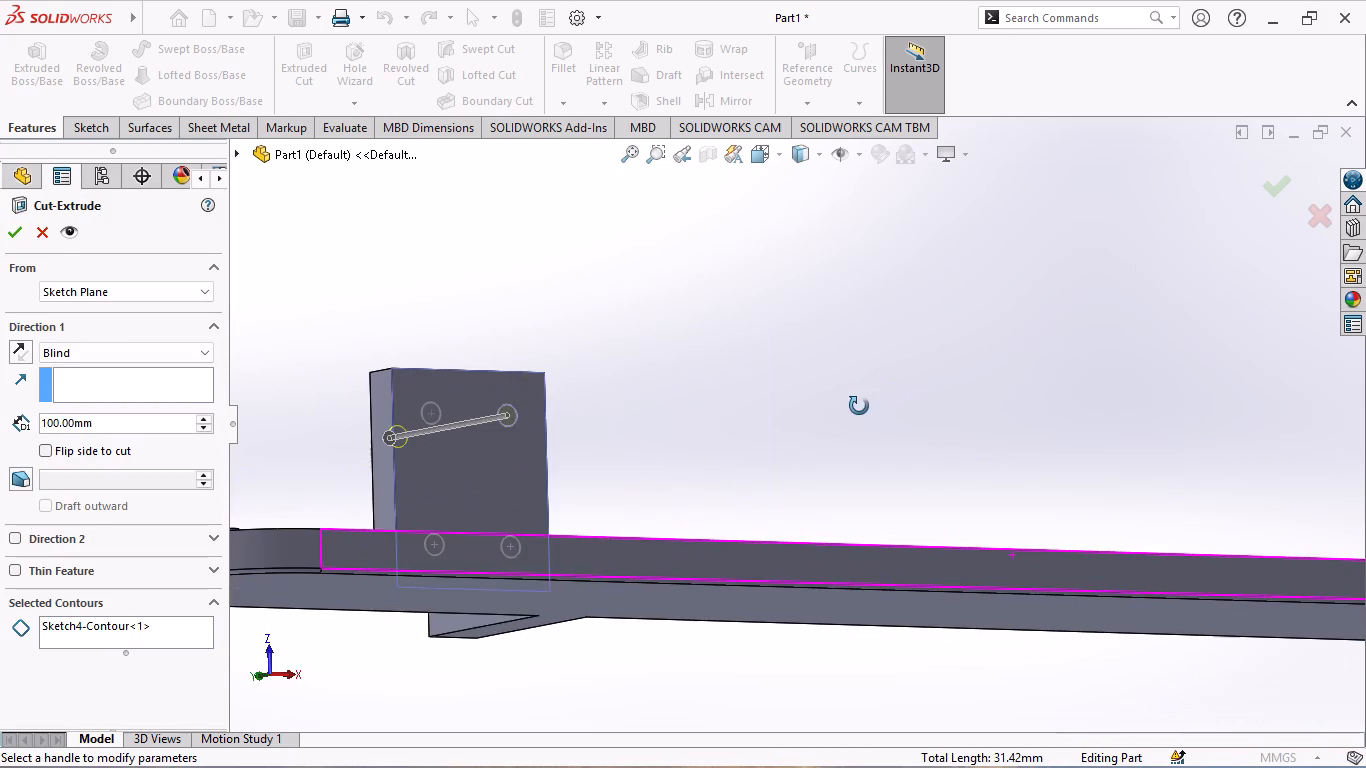
middle_click_drag(842, 406, 783, 414)
scroll(783, 414, "up", 1)
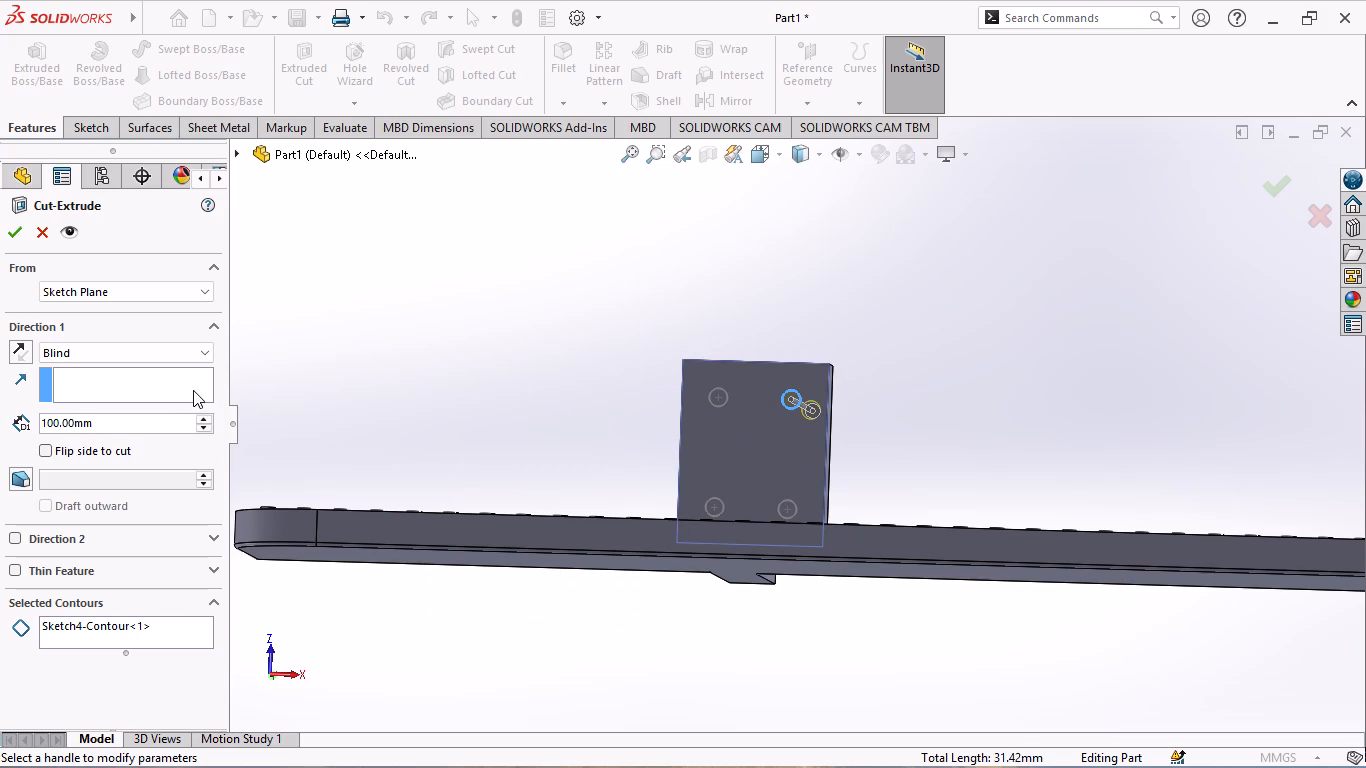
left_click(166, 651)
left_click(170, 631)
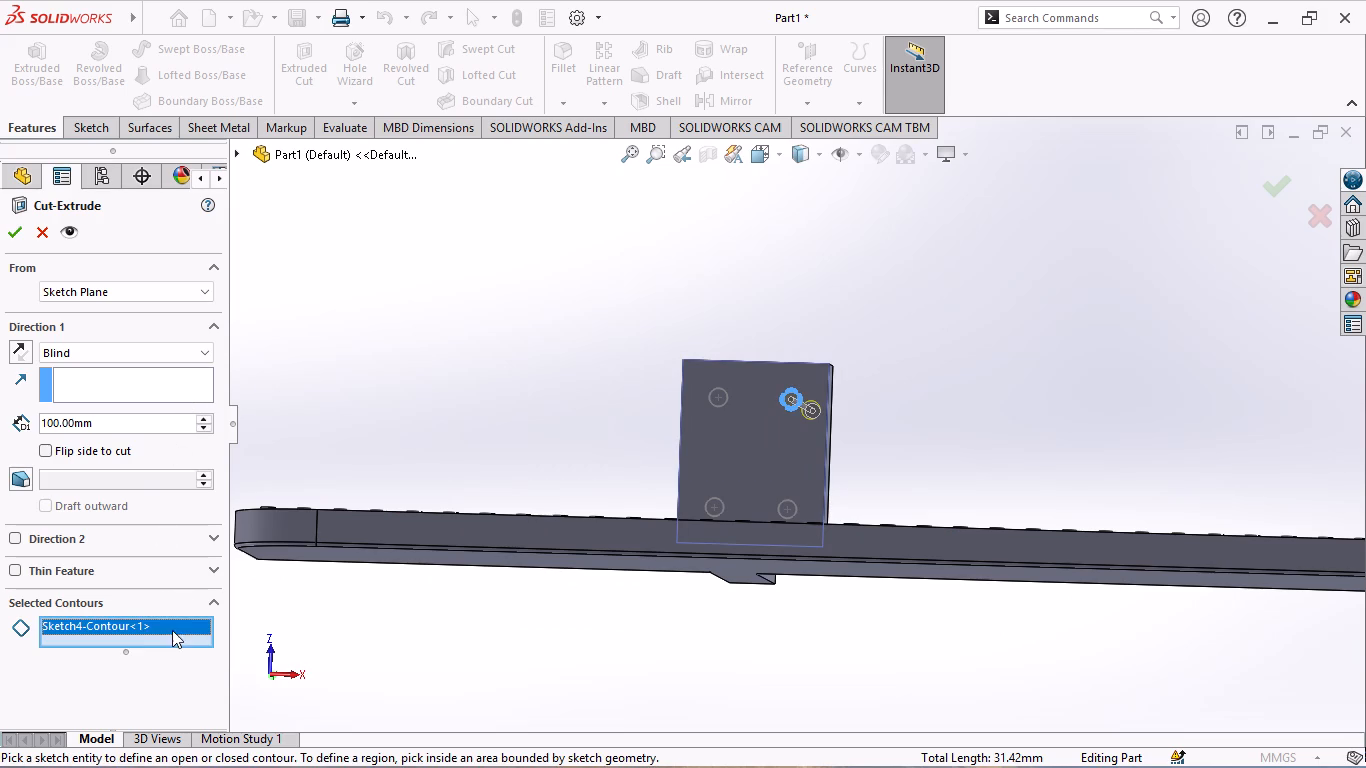
left_click(729, 400)
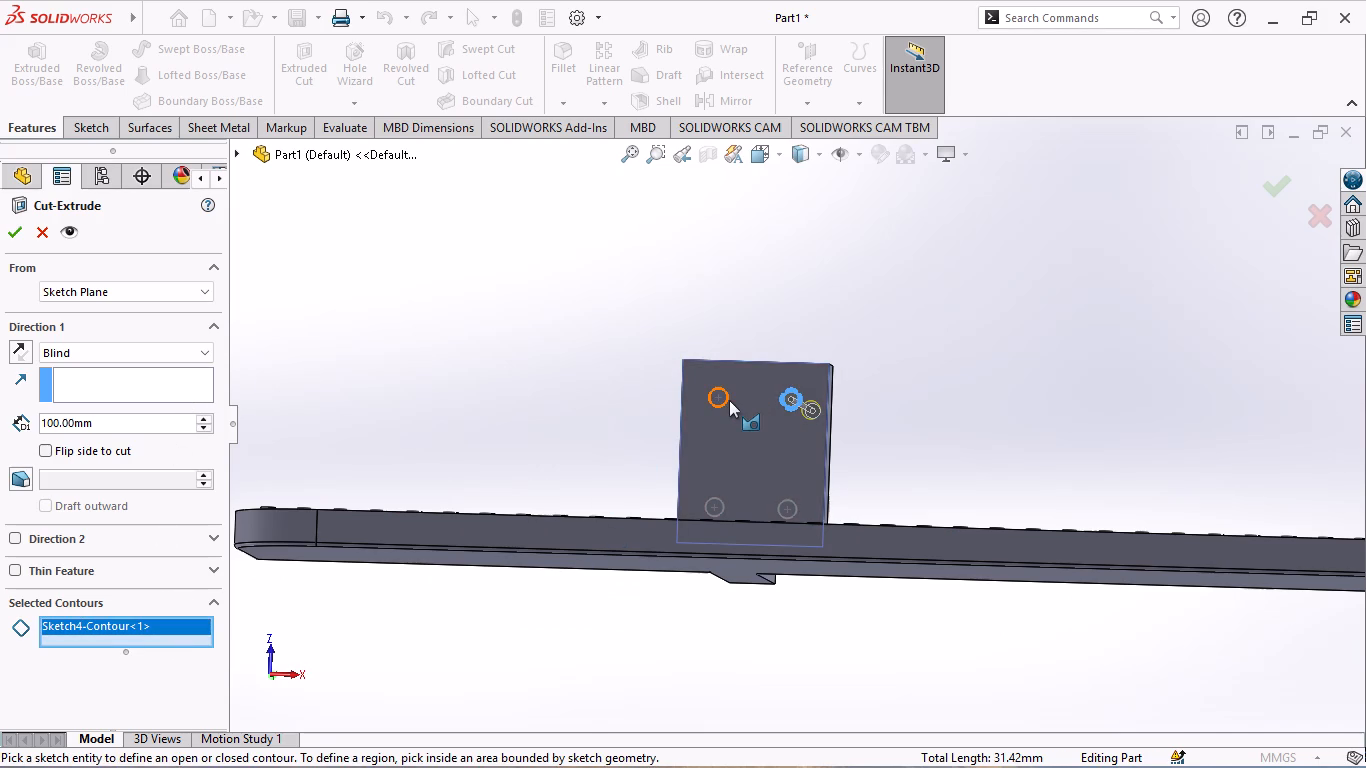
left_click(724, 512)
left_click(797, 506)
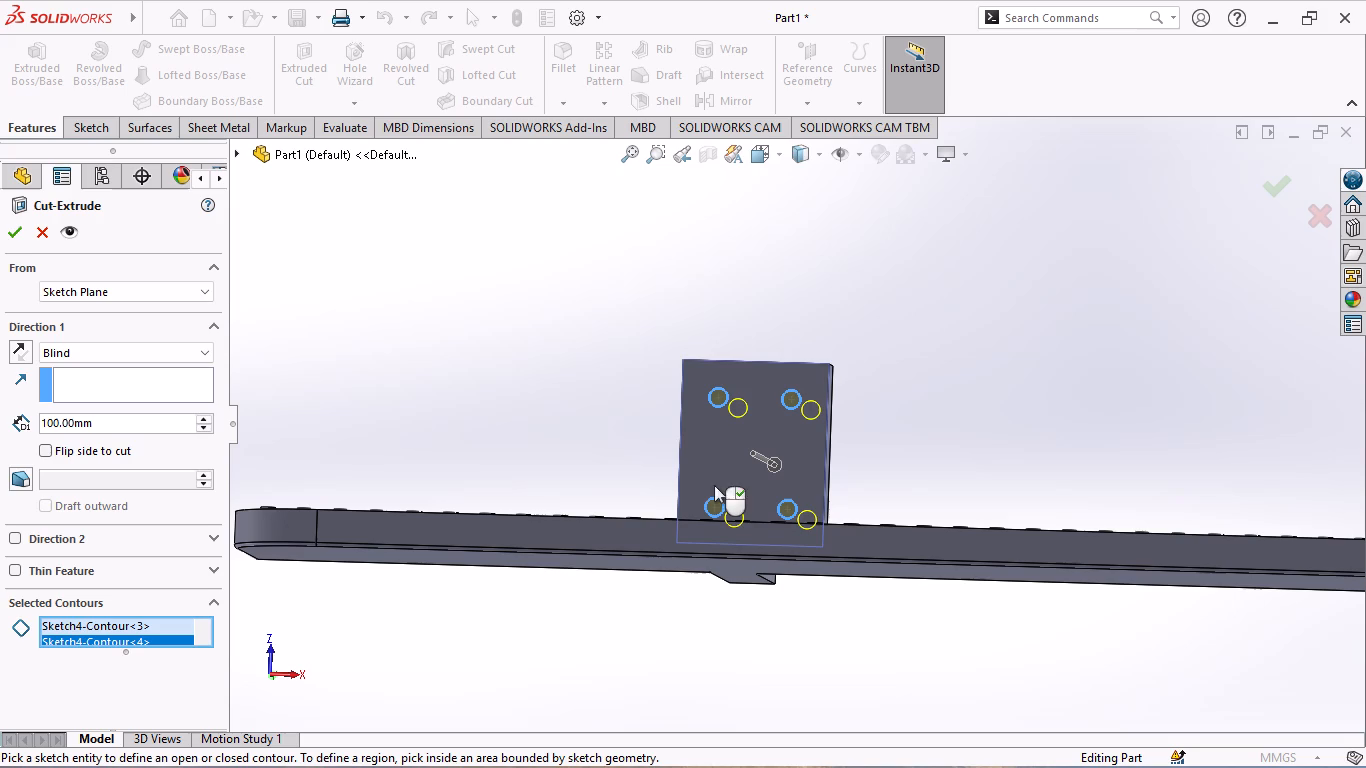
left_click(20, 231)
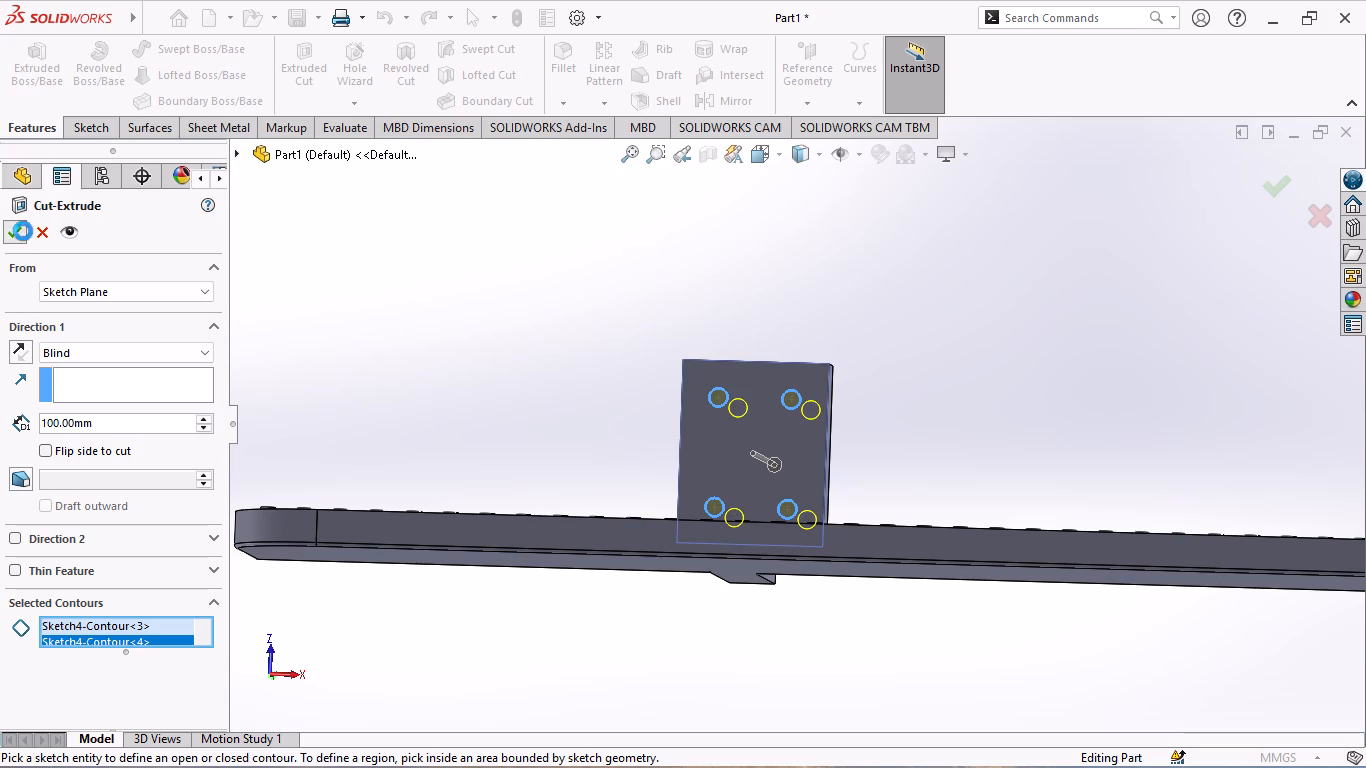
left_click(533, 282)
Examine the mounting plate's four cut holes and its position over the first tab along the board.
middle_click_drag(596, 293, 593, 298)
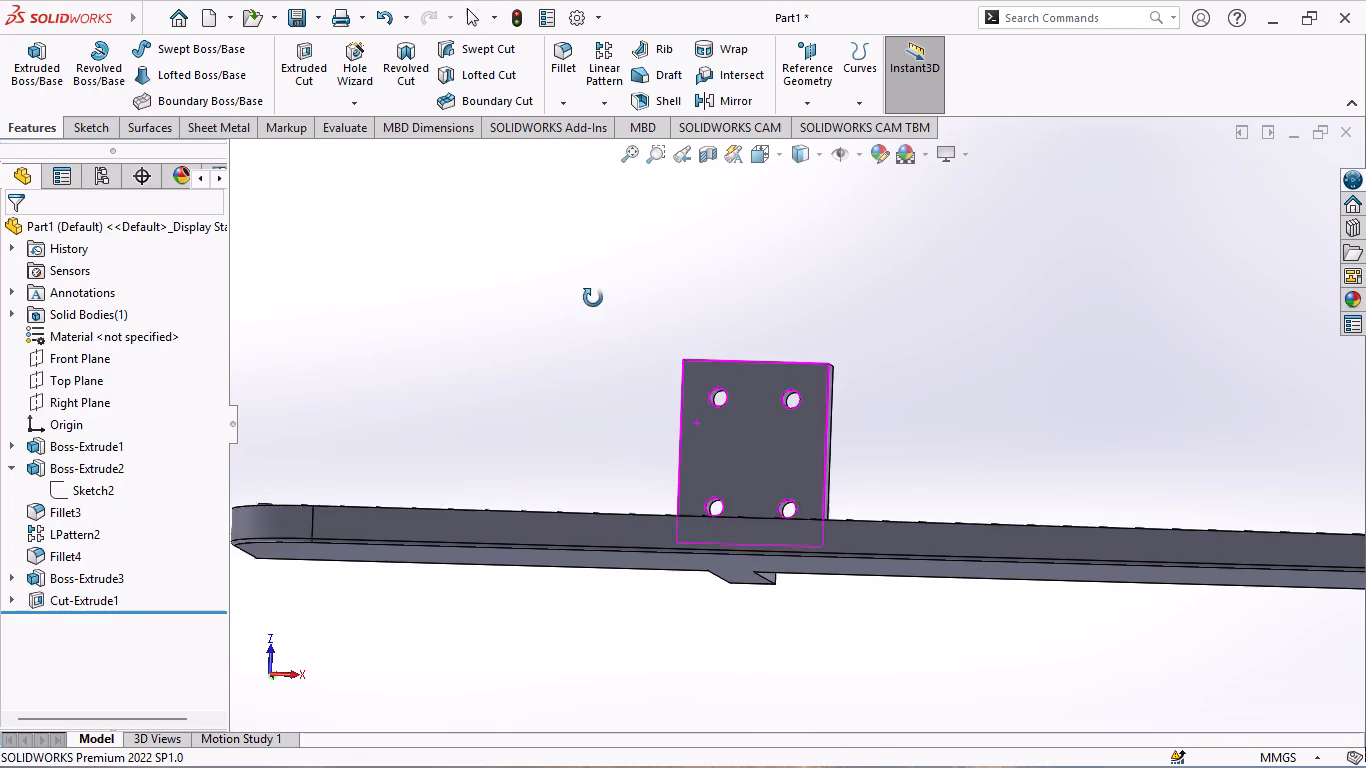
middle_click_drag(593, 298, 664, 405)
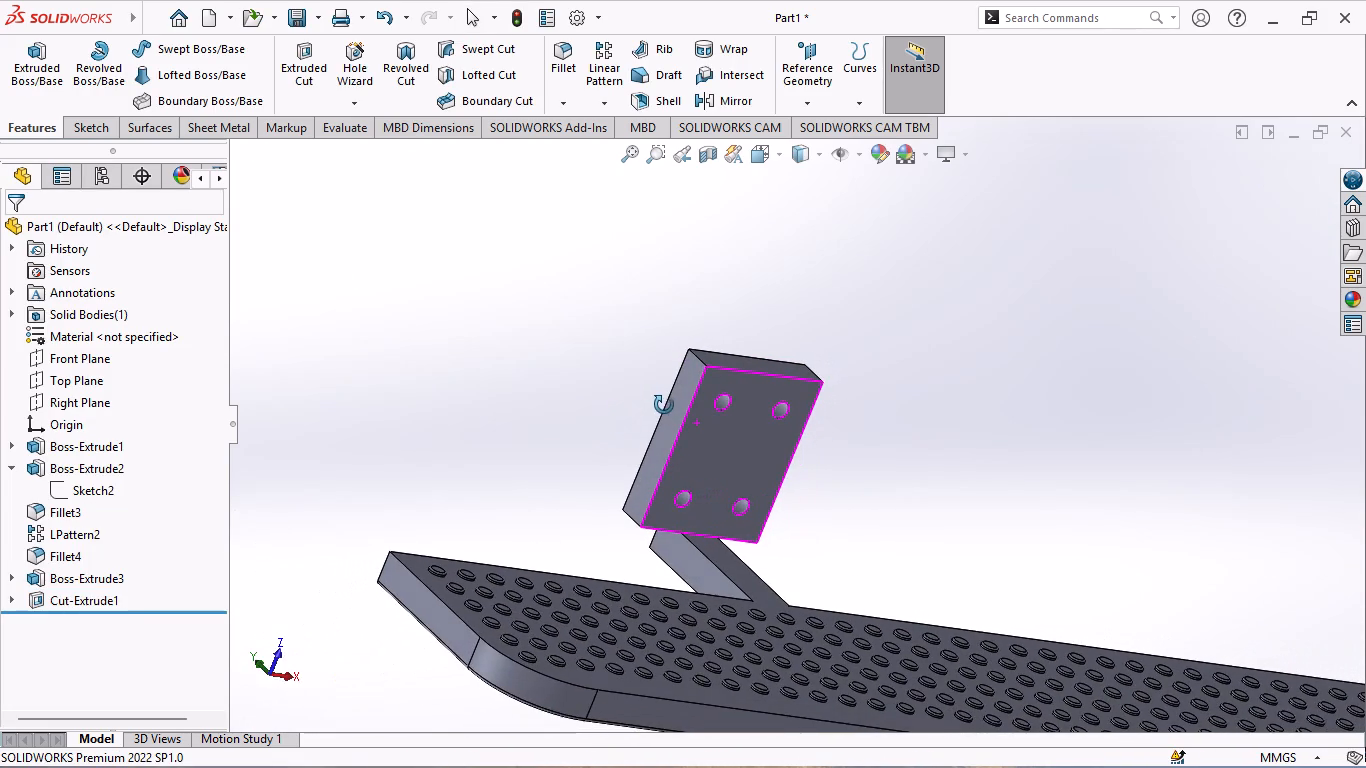
middle_click_drag(664, 405, 650, 385)
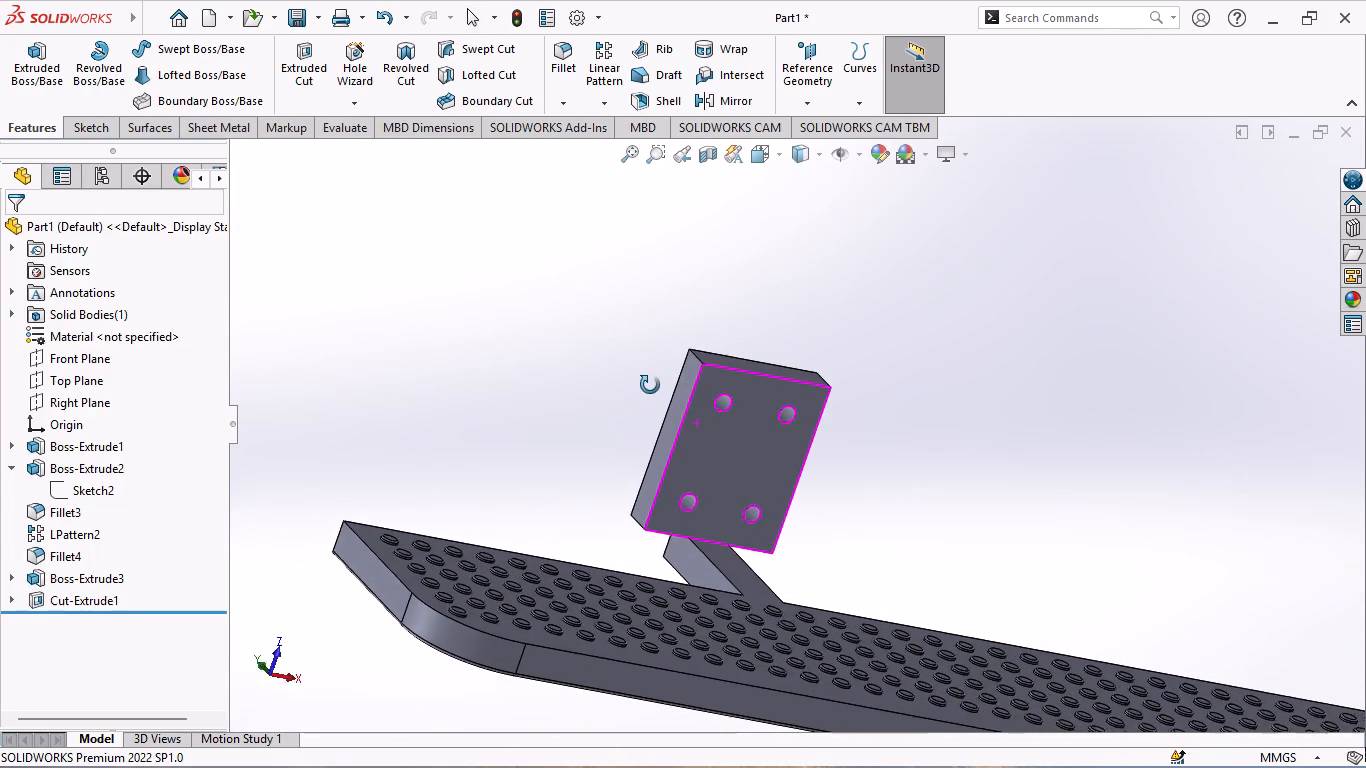
middle_click_drag(650, 385, 631, 380)
scroll(796, 415, "up", 3)
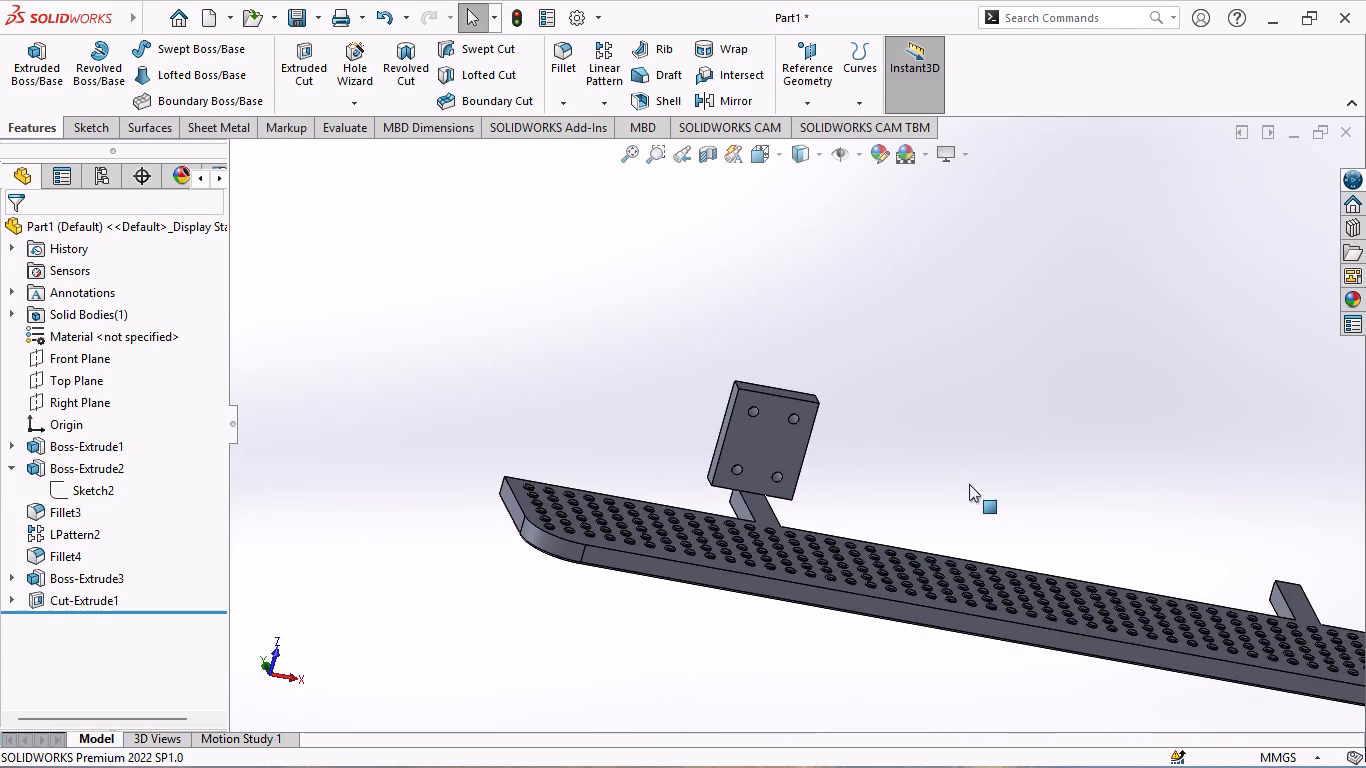
scroll(972, 483, "up", 2)
middle_click_drag(1093, 427, 1049, 461)
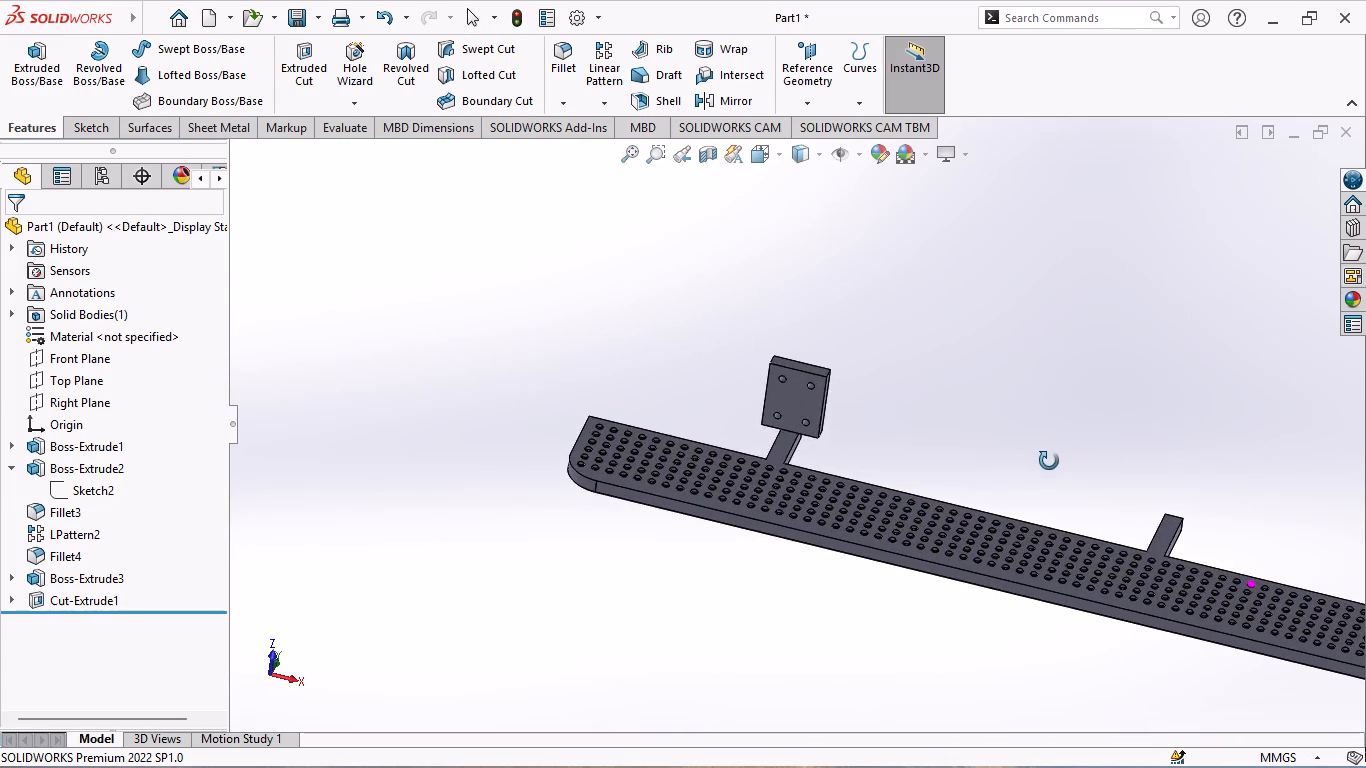
middle_click_drag(1049, 461, 1072, 476)
scroll(1072, 476, "up", 1)
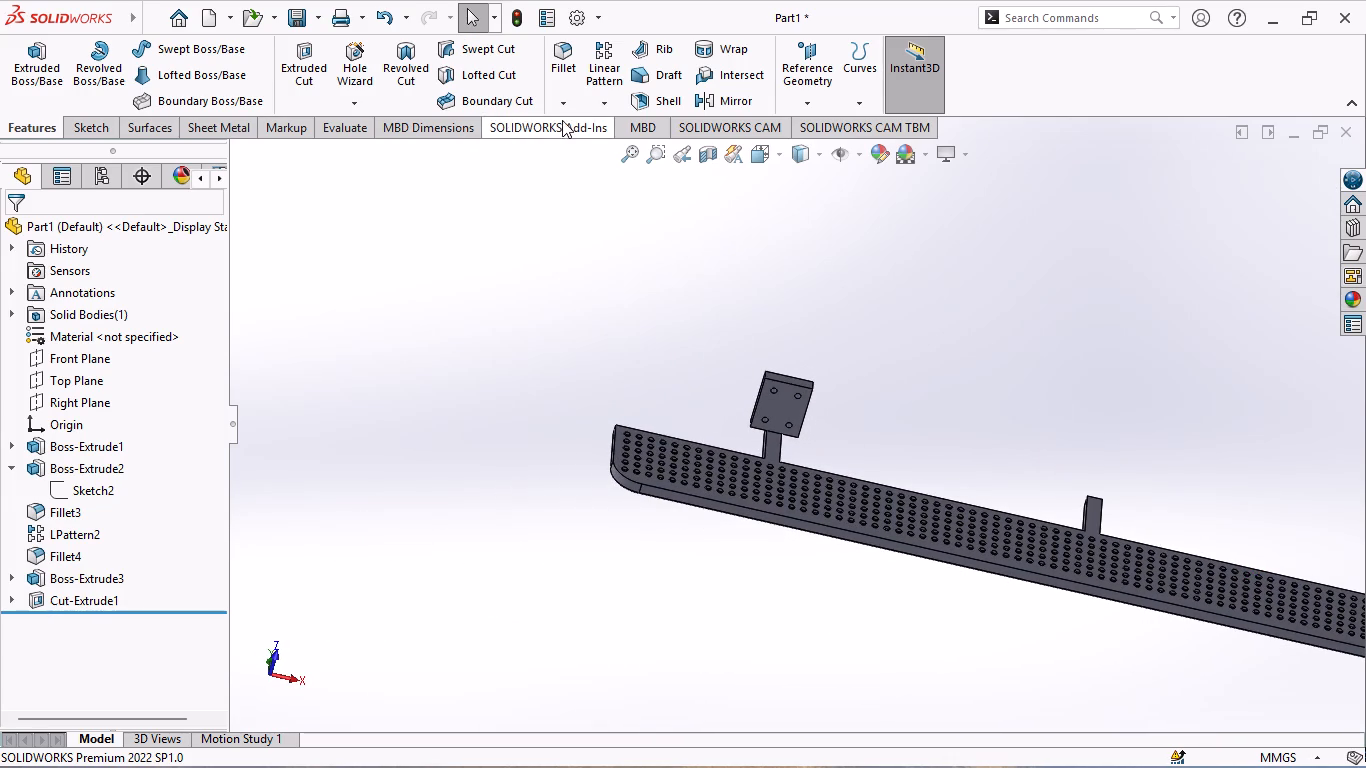
Start a Linear Pattern of Boss-Extrude3 and Cut-Extrude1, using the board's long edge between the first two tabs as Direction 1.
left_click(605, 68)
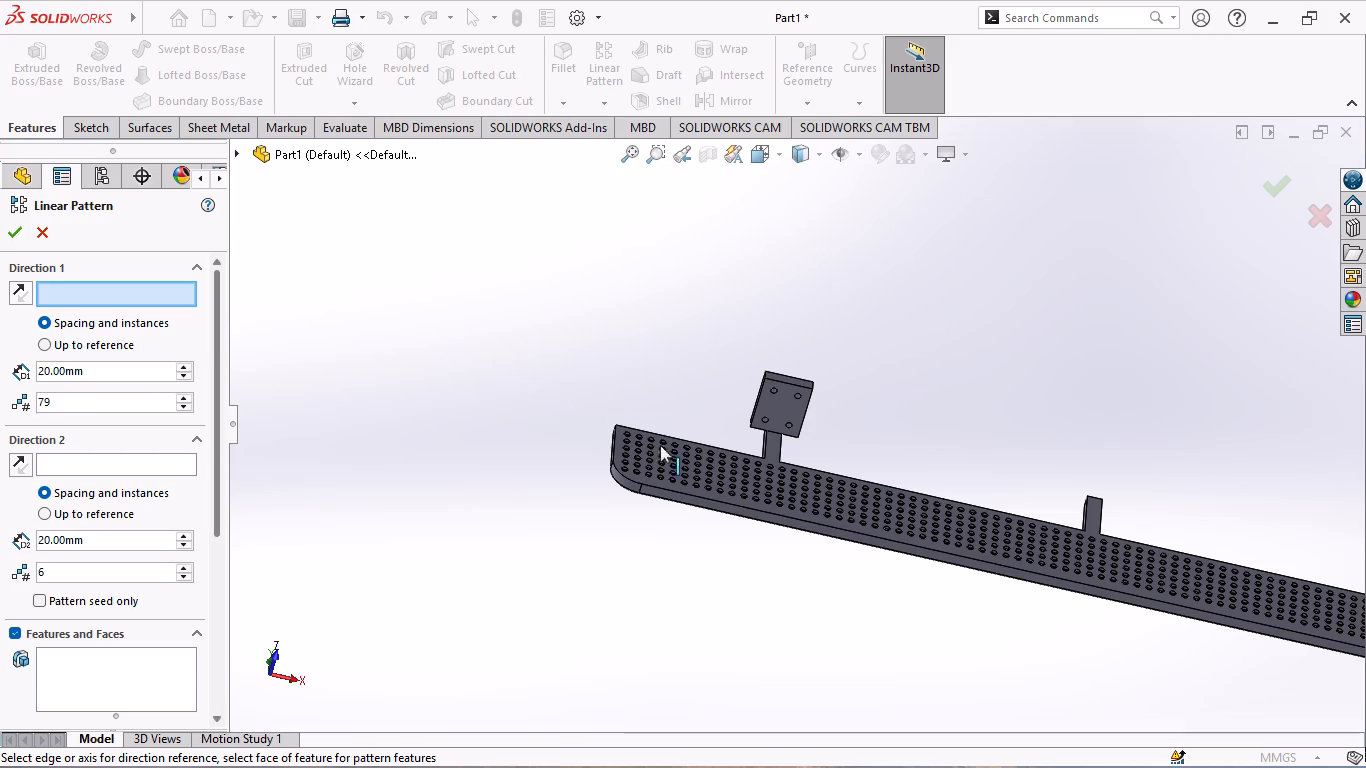
left_click(913, 489)
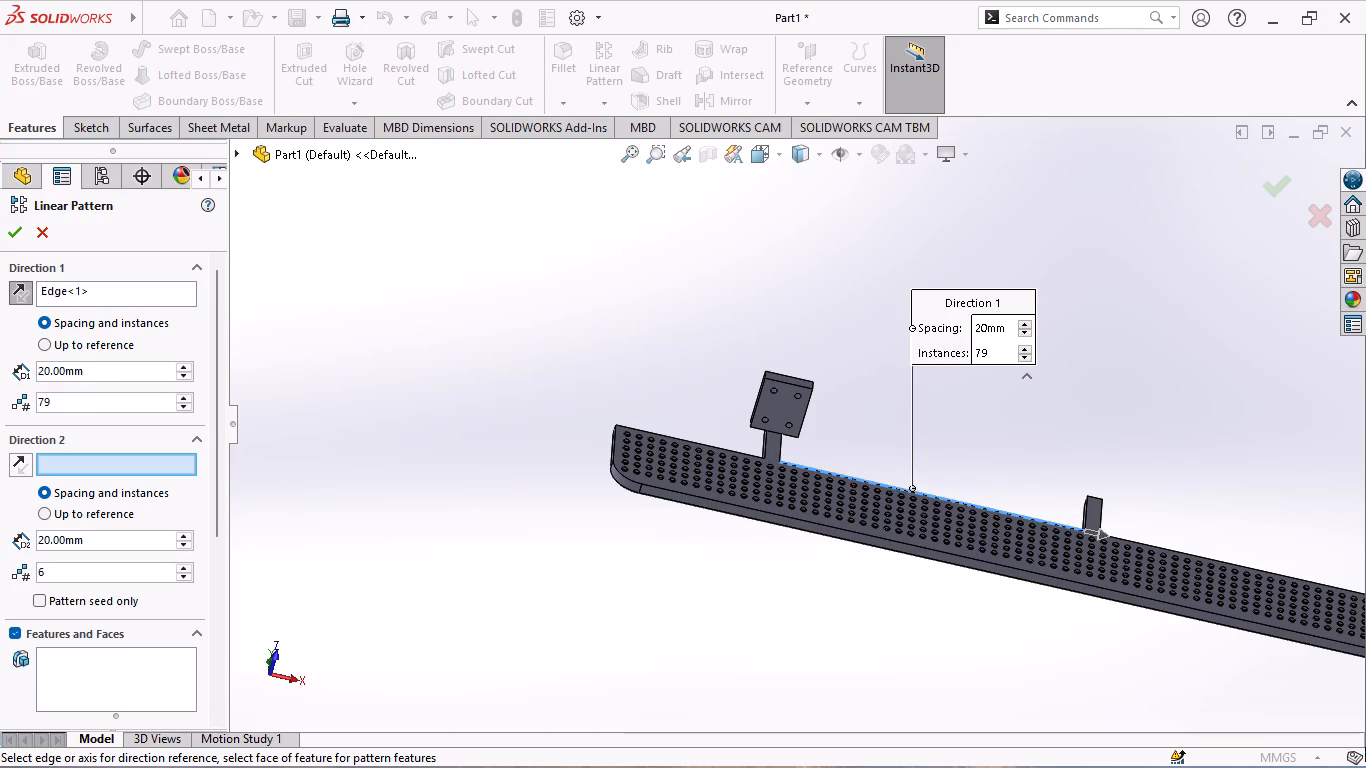
left_click(140, 682)
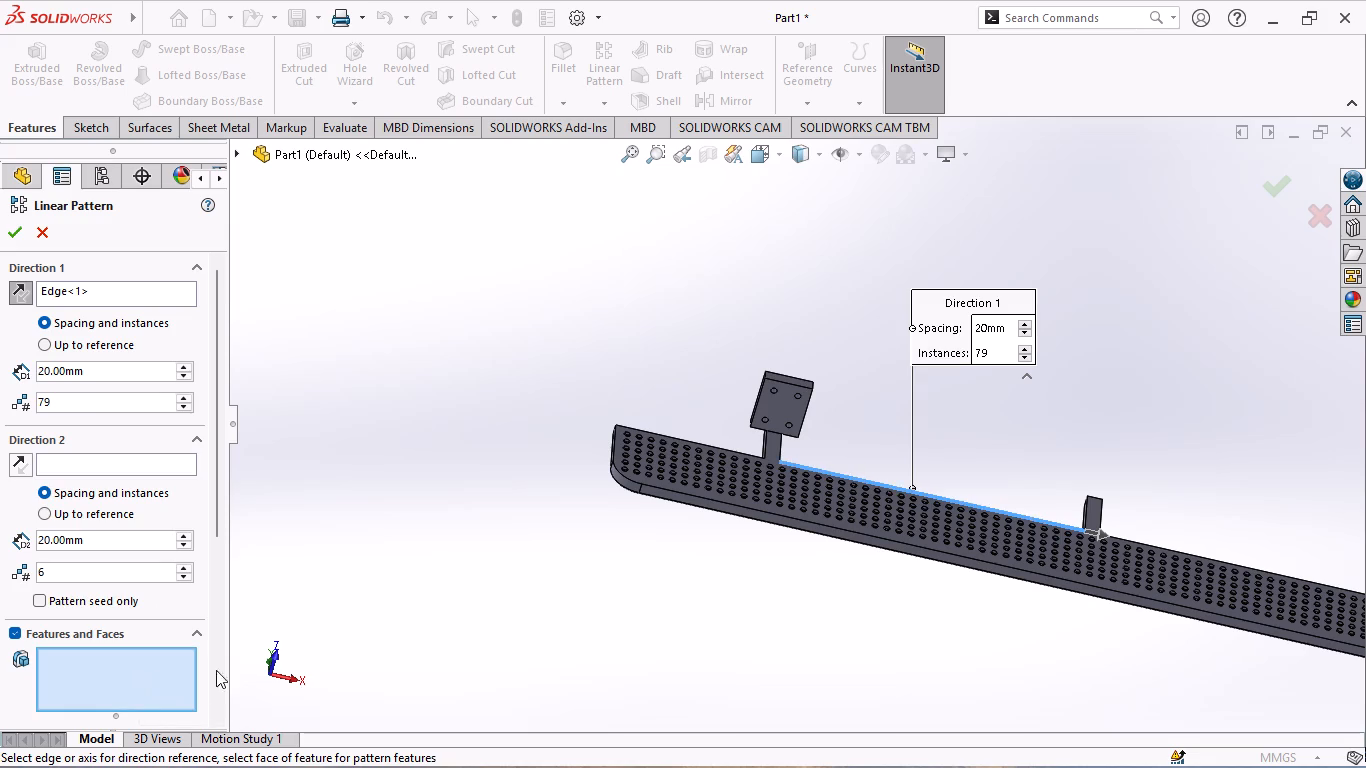
scroll(805, 405, "down", 1)
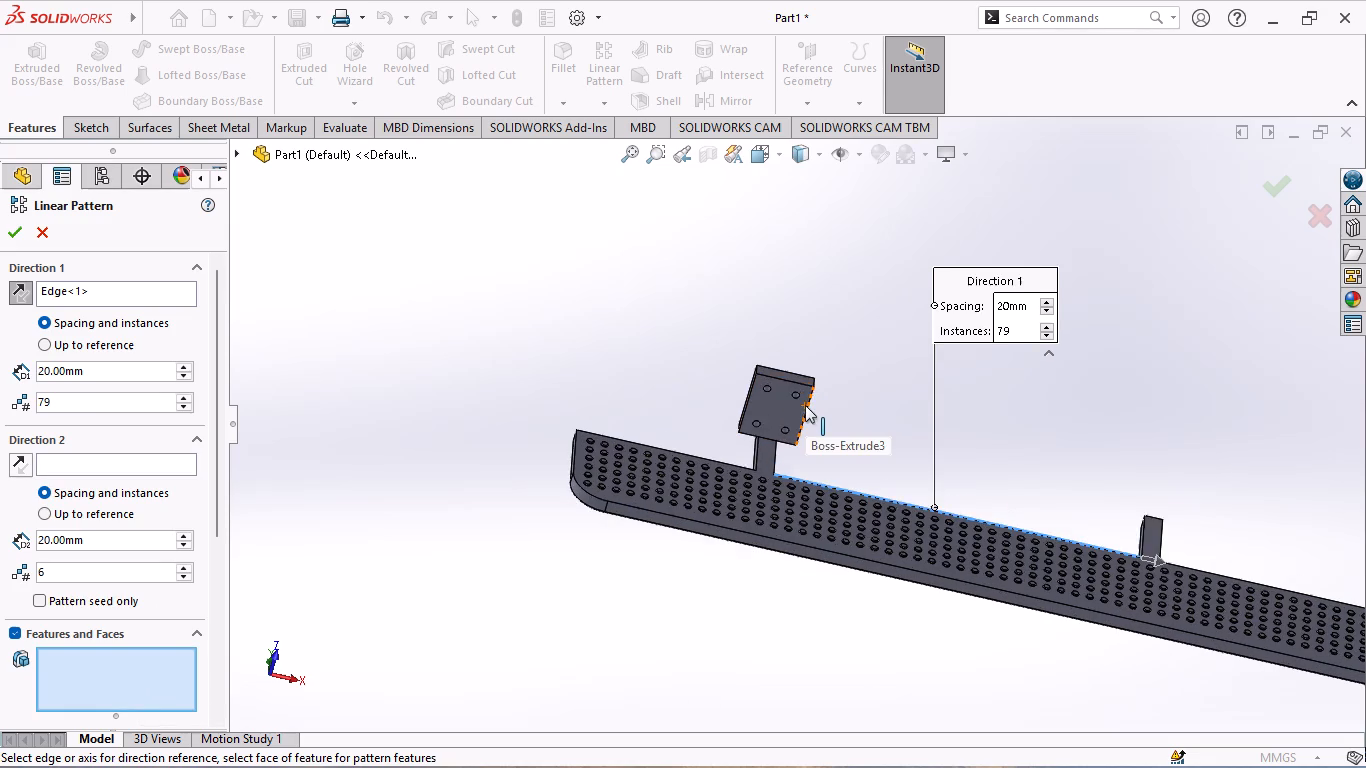
scroll(805, 405, "down", 1)
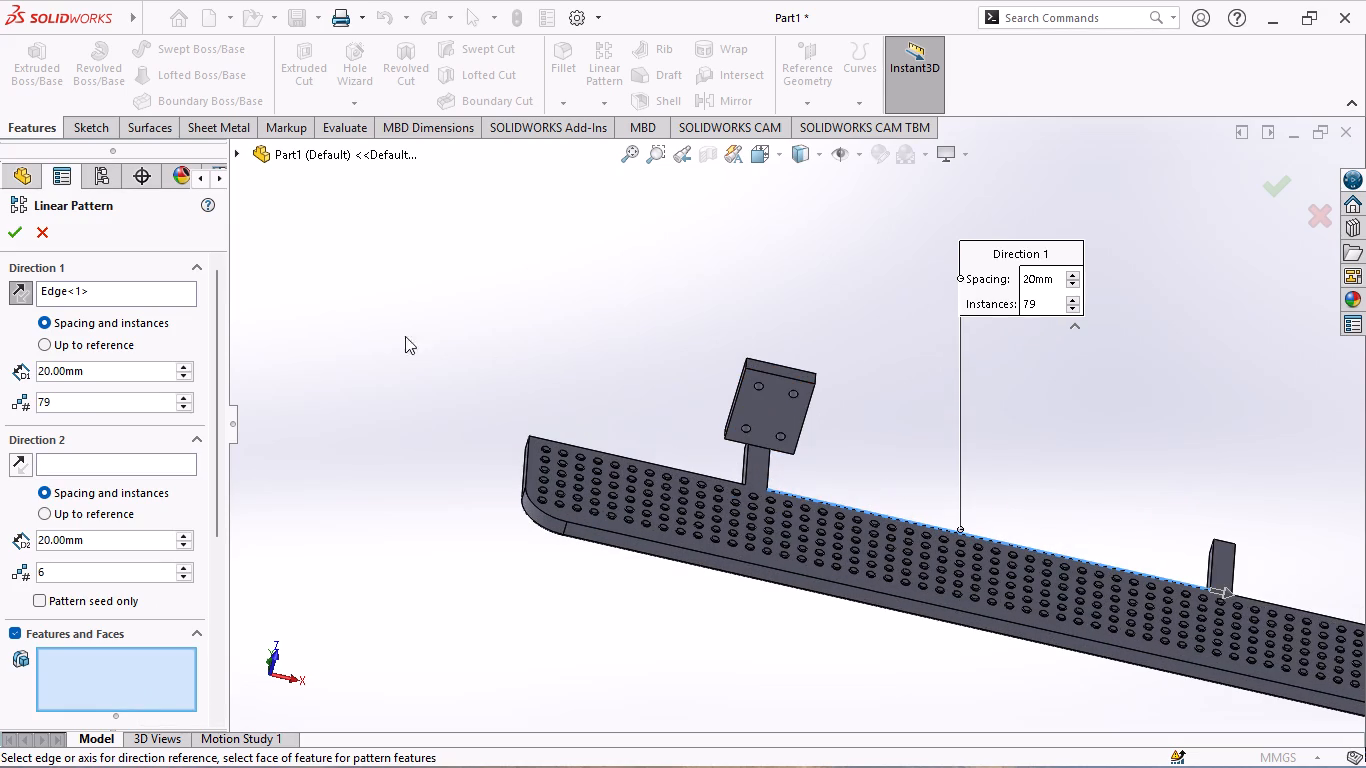
left_click(234, 157)
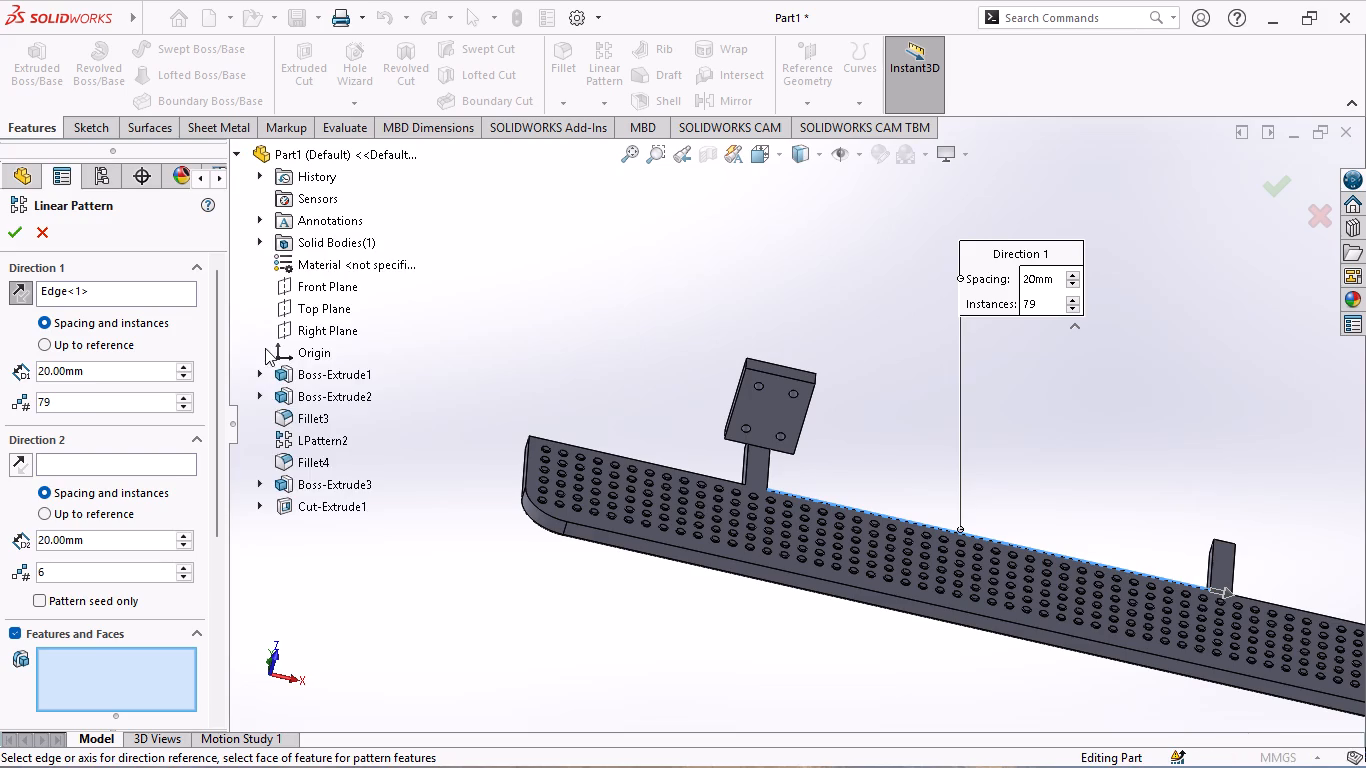
left_click(344, 485)
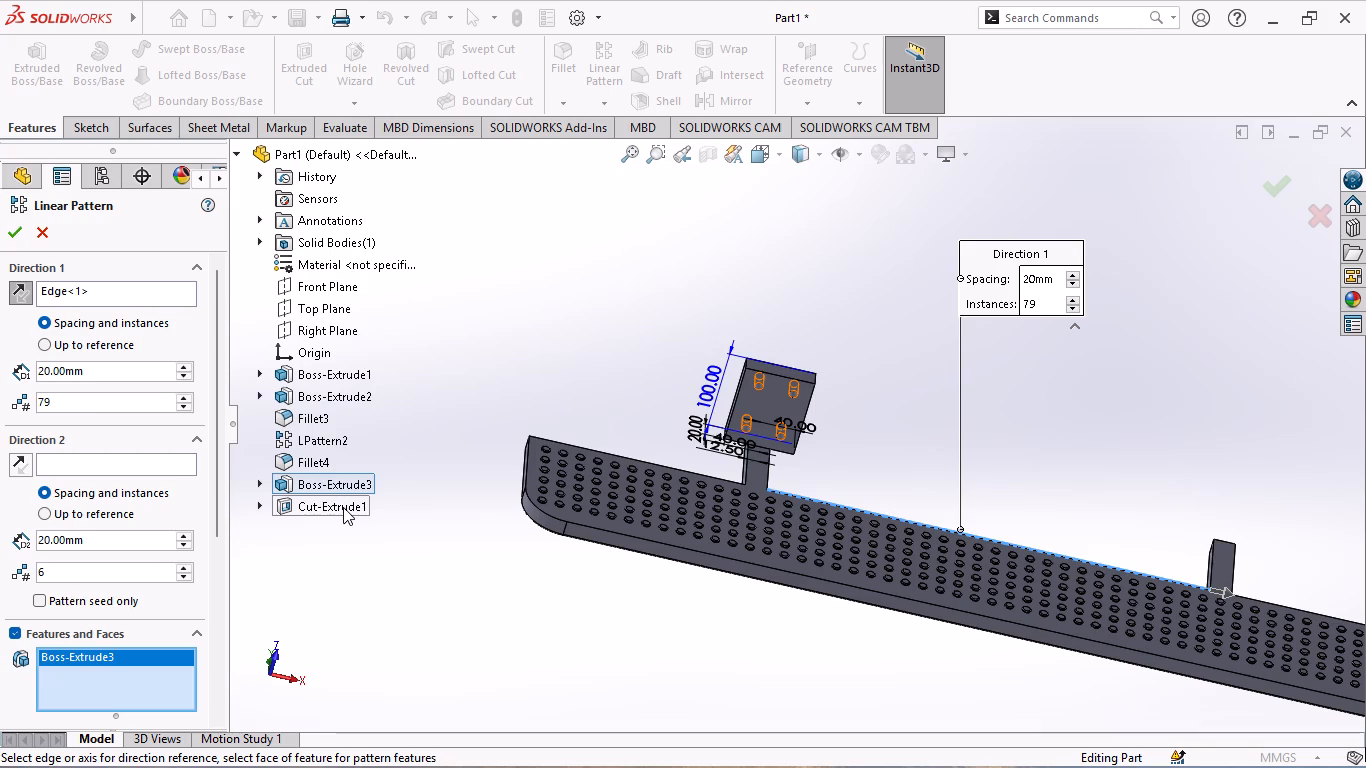
left_click(343, 507)
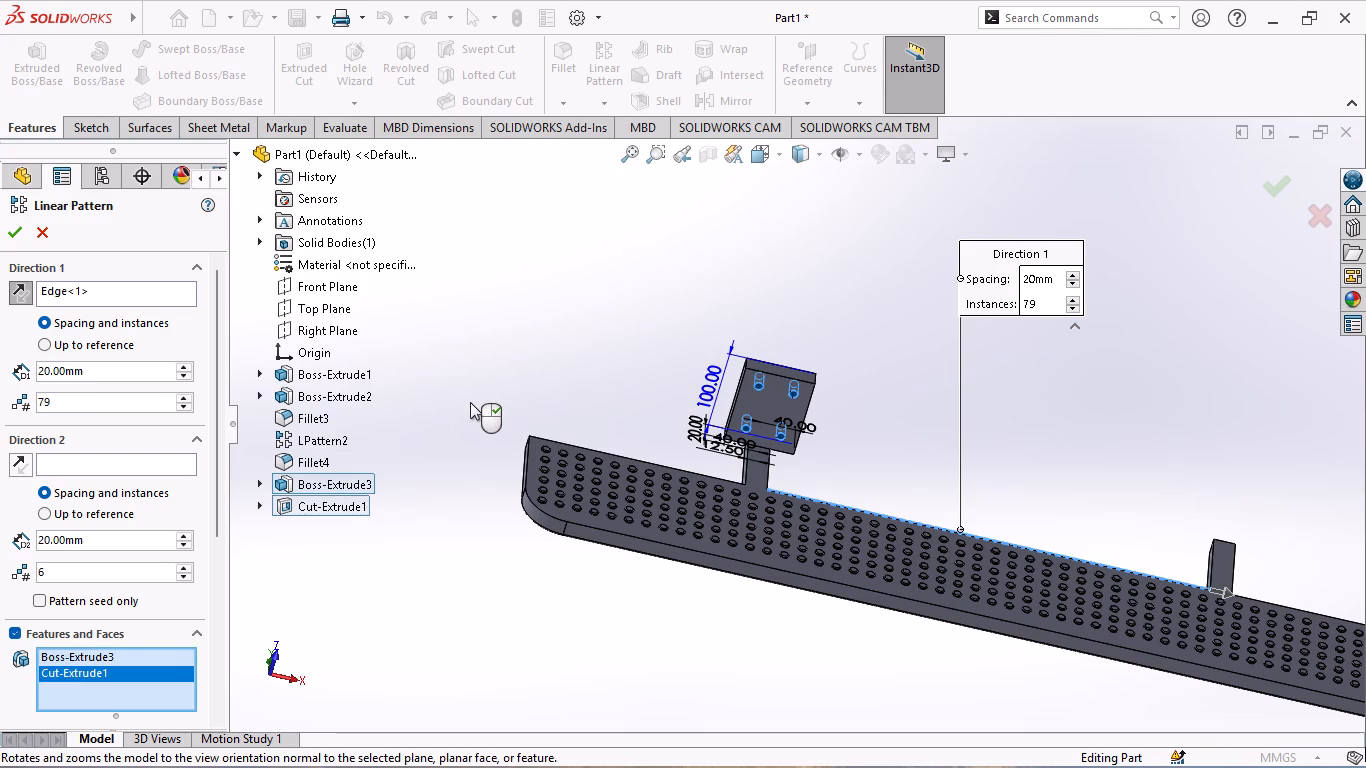
left_click(470, 402)
scroll(122, 340, "up", 1)
Set the Direction 1 spacing to 525 mm with 3 instances and complete the mounting plate pattern.
left_click_drag(131, 376, 2, 374)
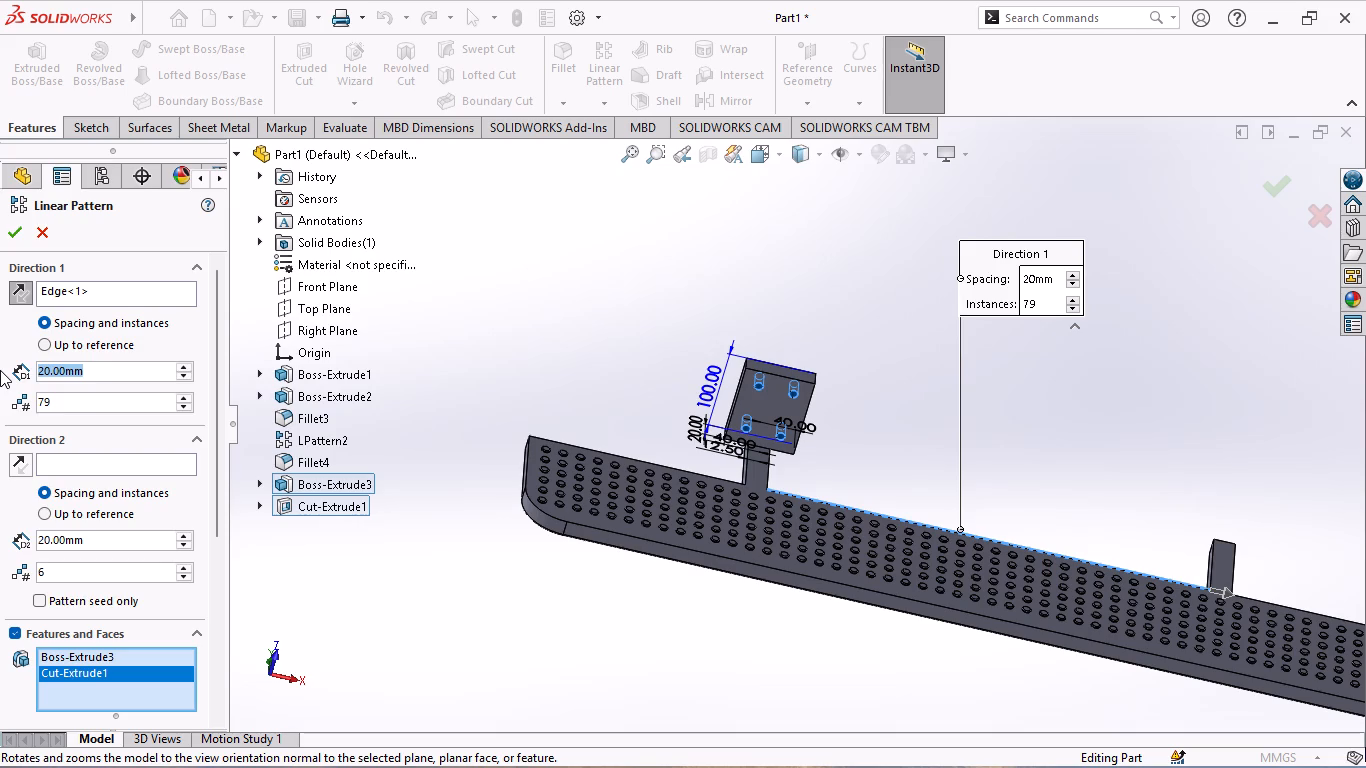
type("525")
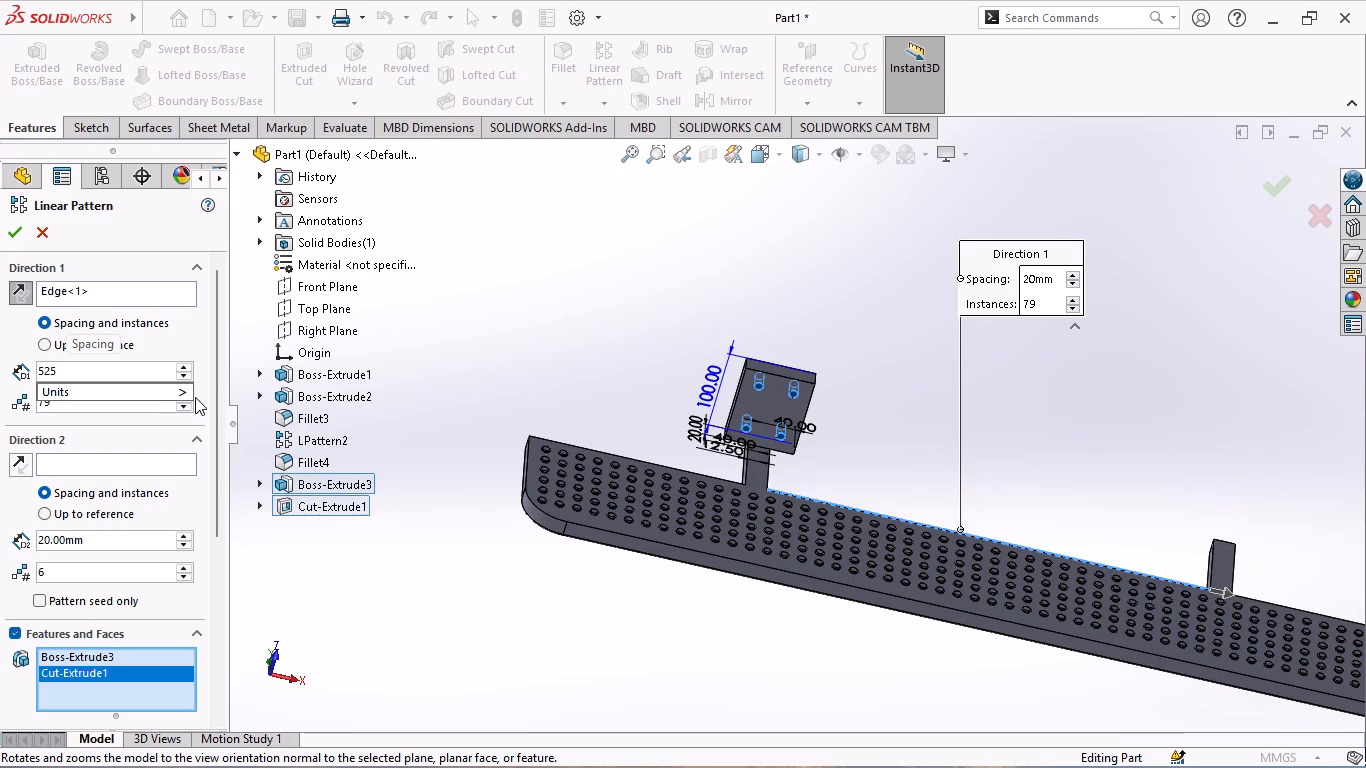
left_click(110, 410)
left_click_drag(110, 410, 0, 401)
key("1")
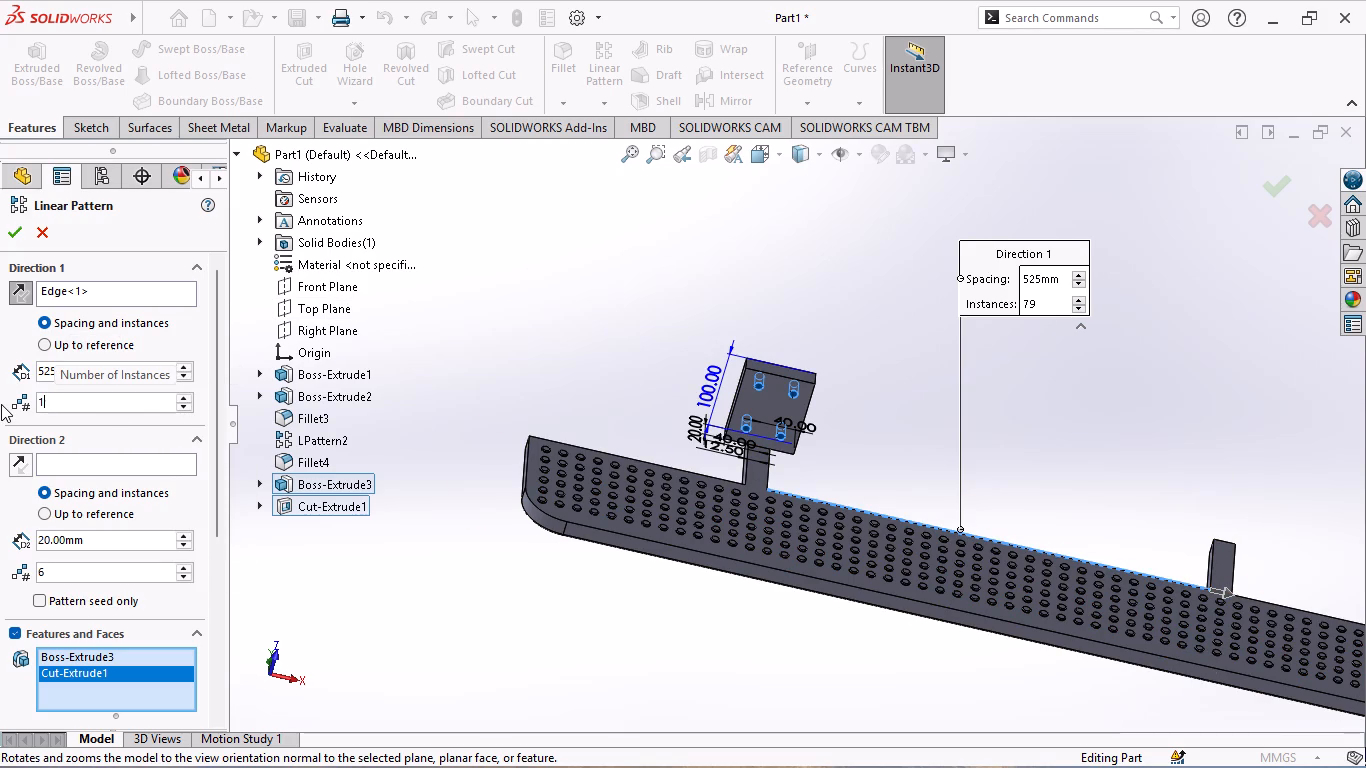
key("Return")
key("1")
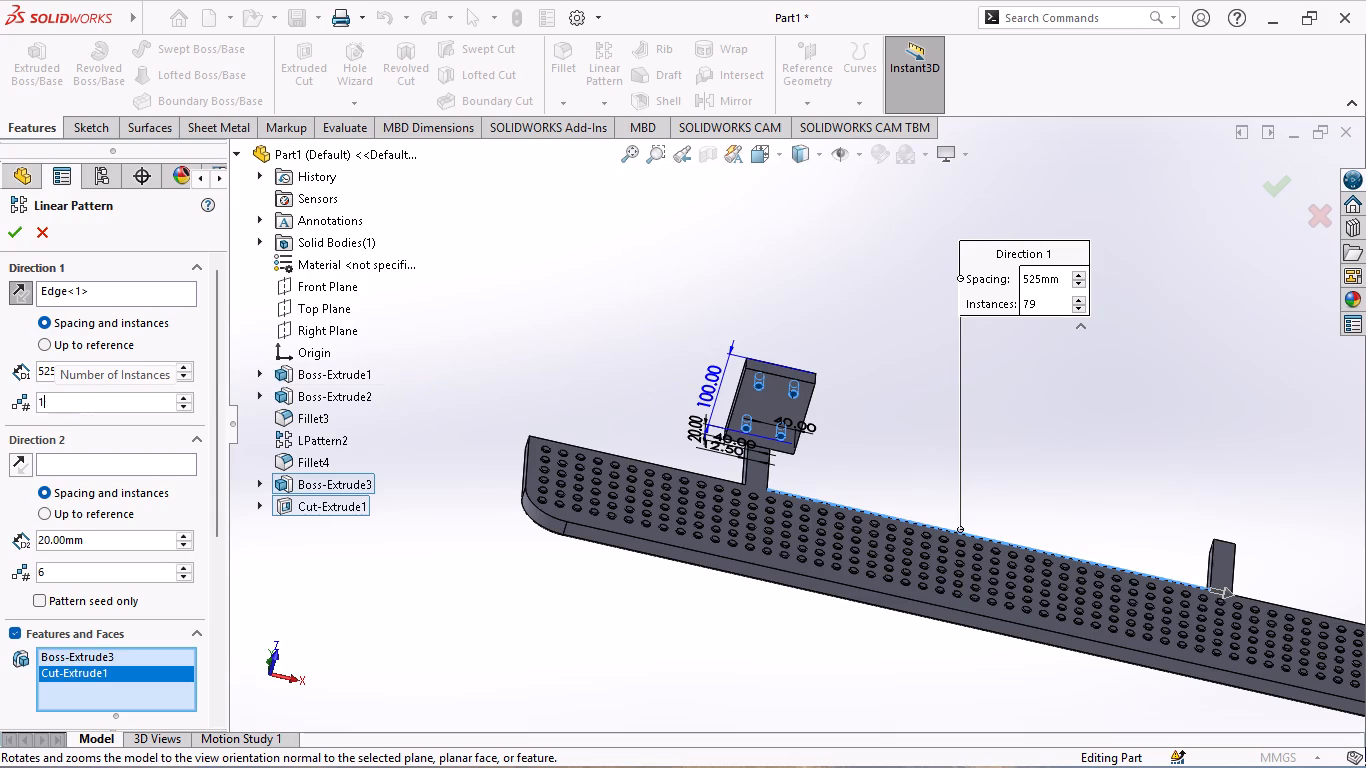
key("Return")
double_click(189, 398)
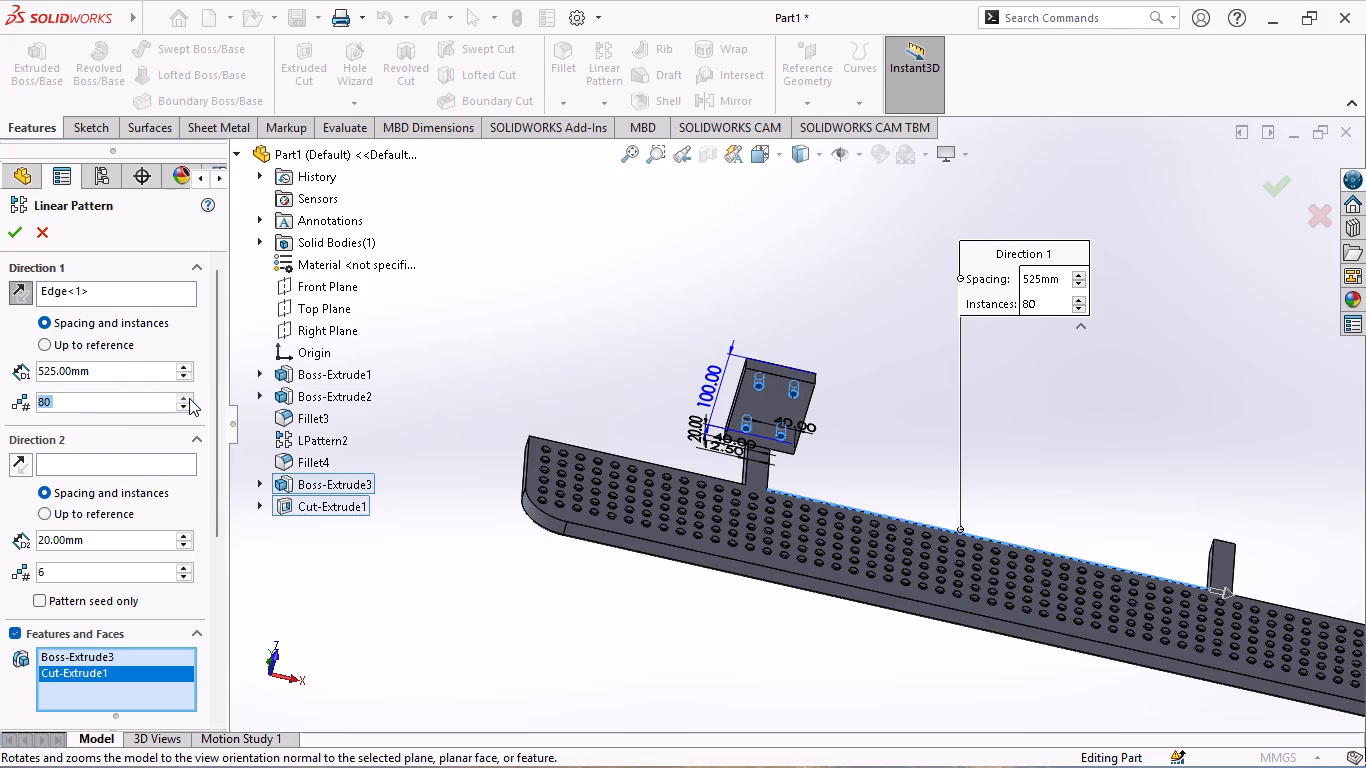
left_click(181, 407)
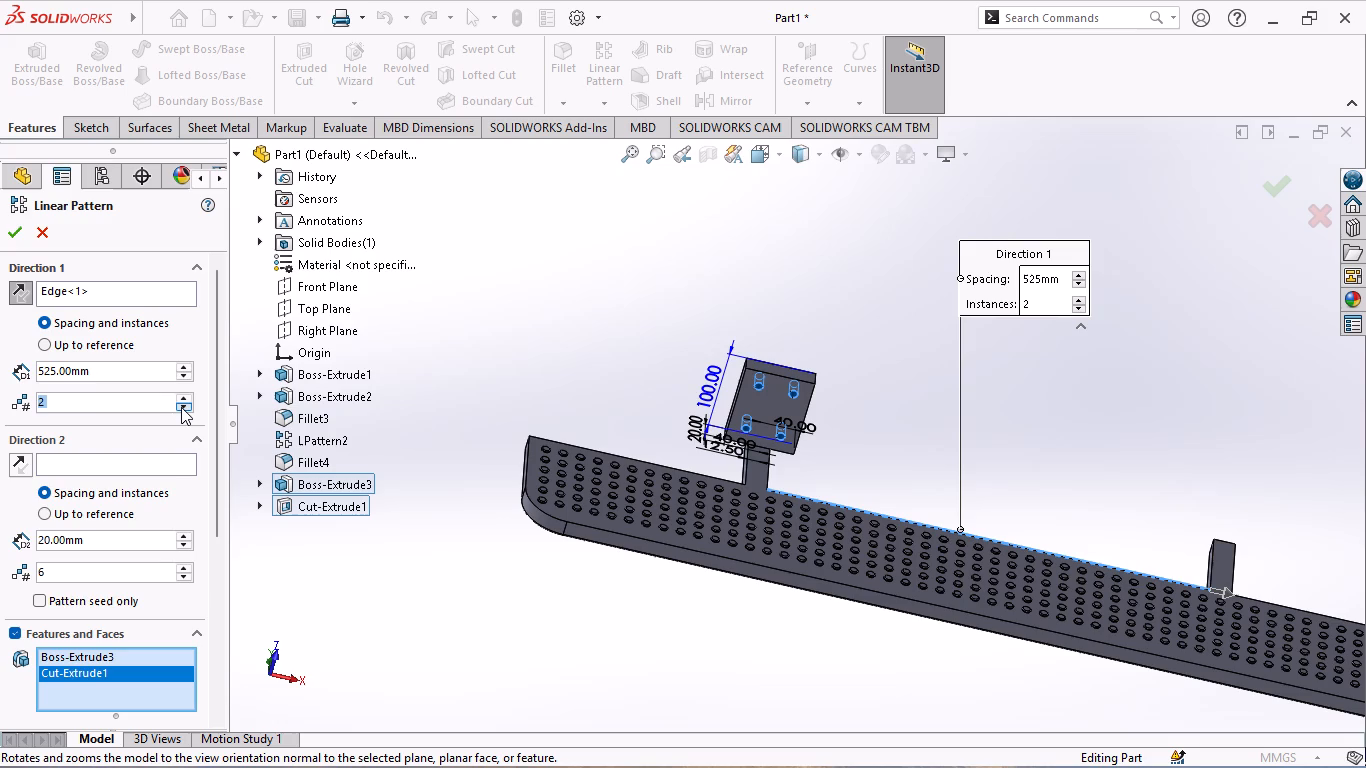
left_click(182, 407)
scroll(546, 423, "up", 5)
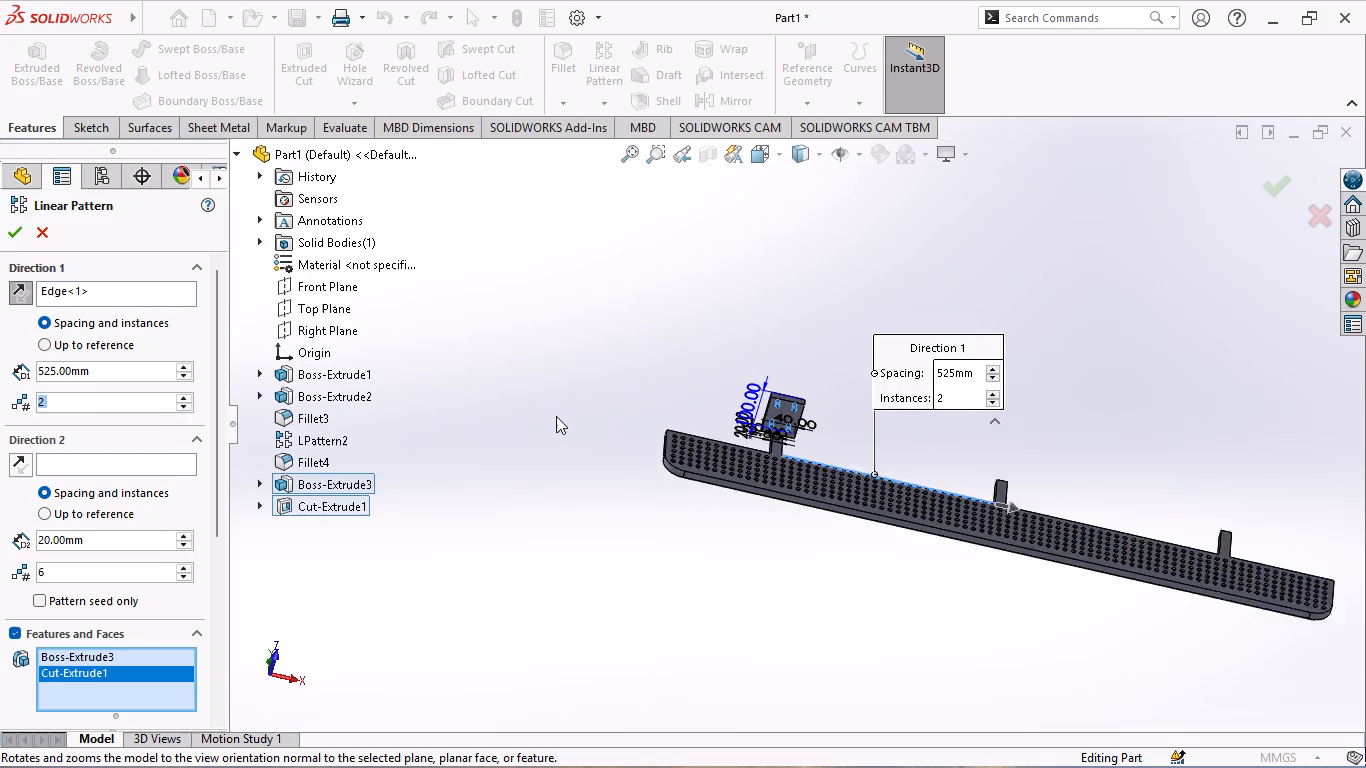
scroll(1064, 451, "up", 1)
scroll(1157, 404, "down", 1)
scroll(1235, 445, "down", 1)
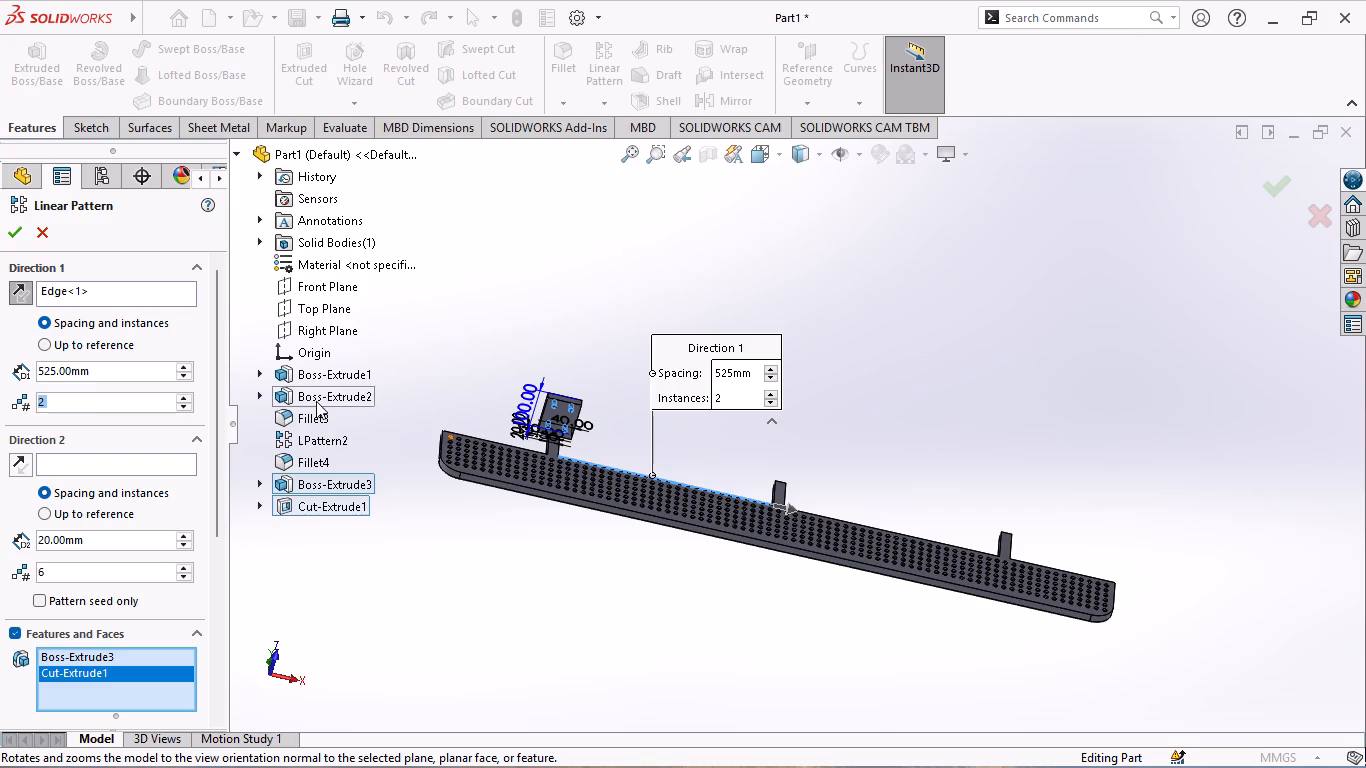
left_click(187, 394)
left_click(17, 234)
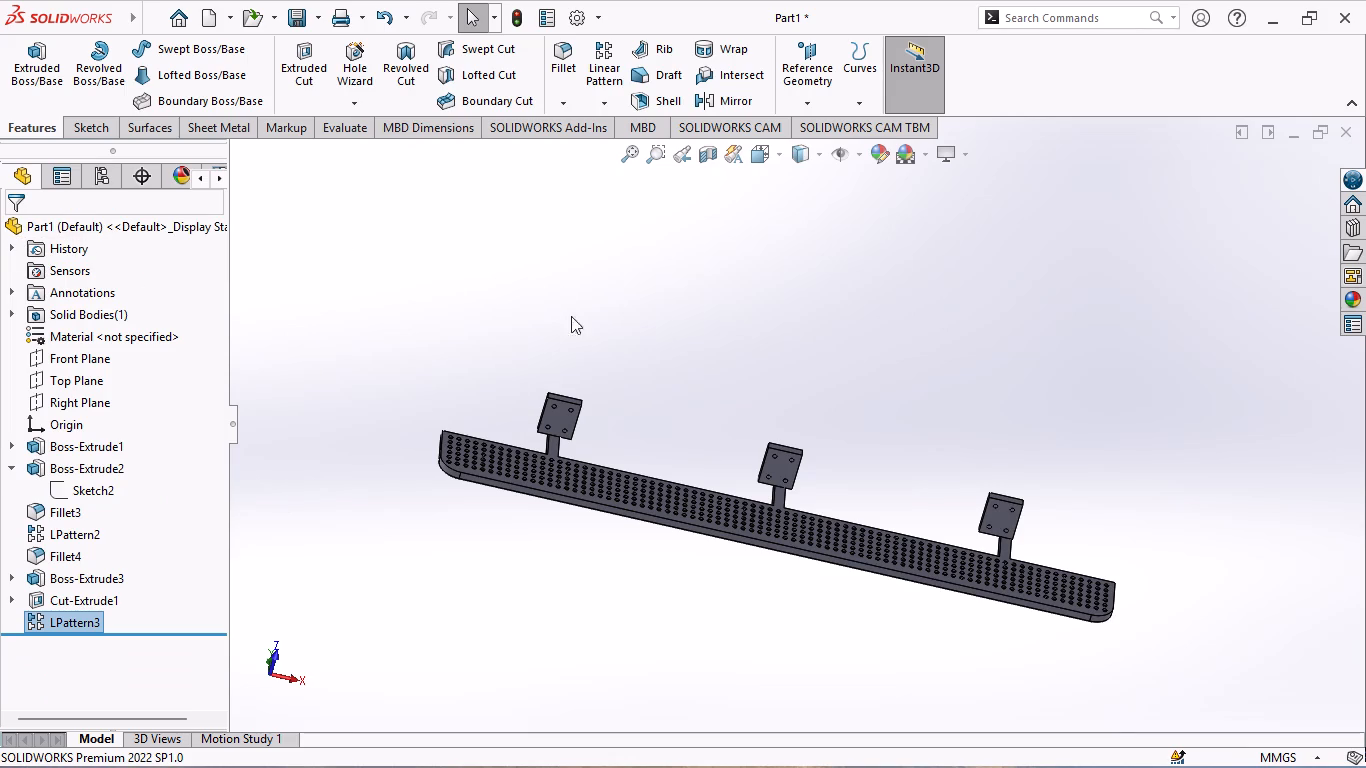
Inspect the patterned mounting plates and their alignment with the tabs along the board.
scroll(910, 429, "down", 2)
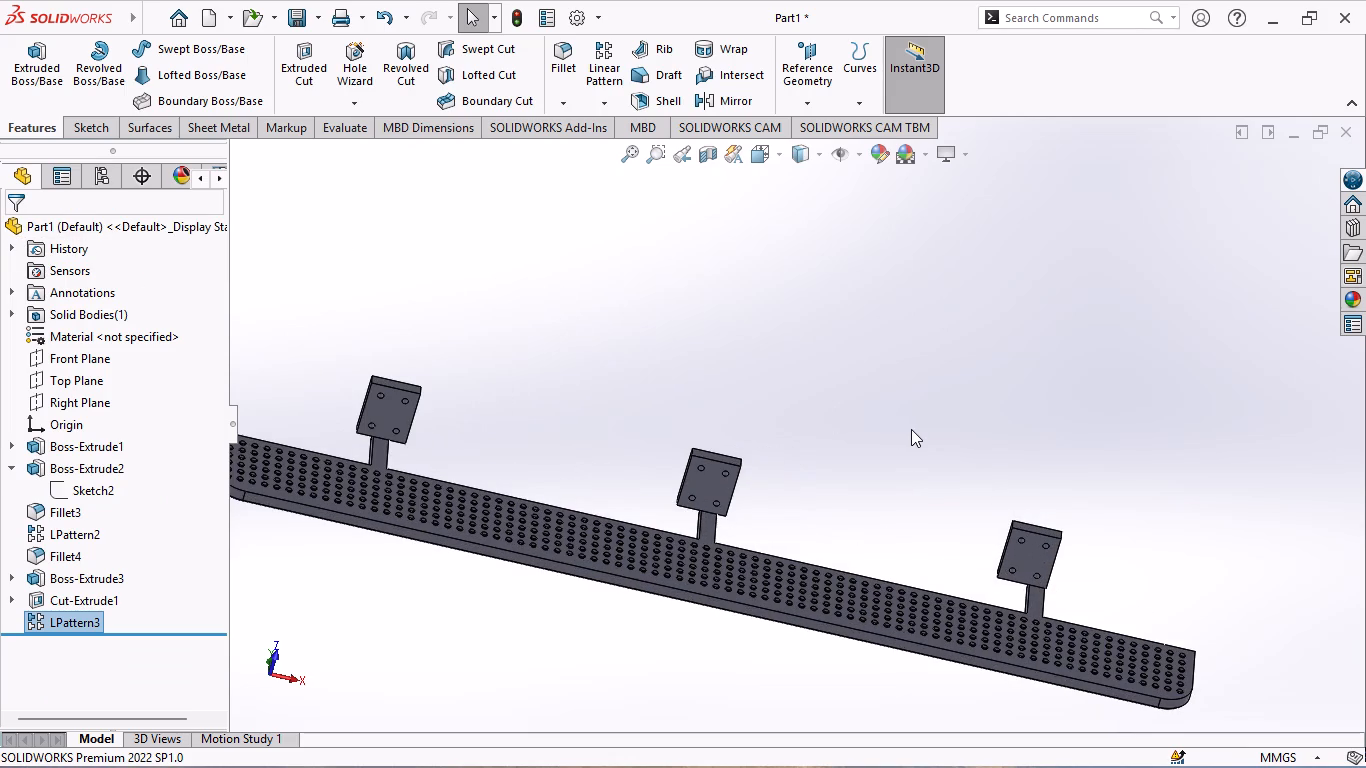
scroll(912, 427, "down", 1)
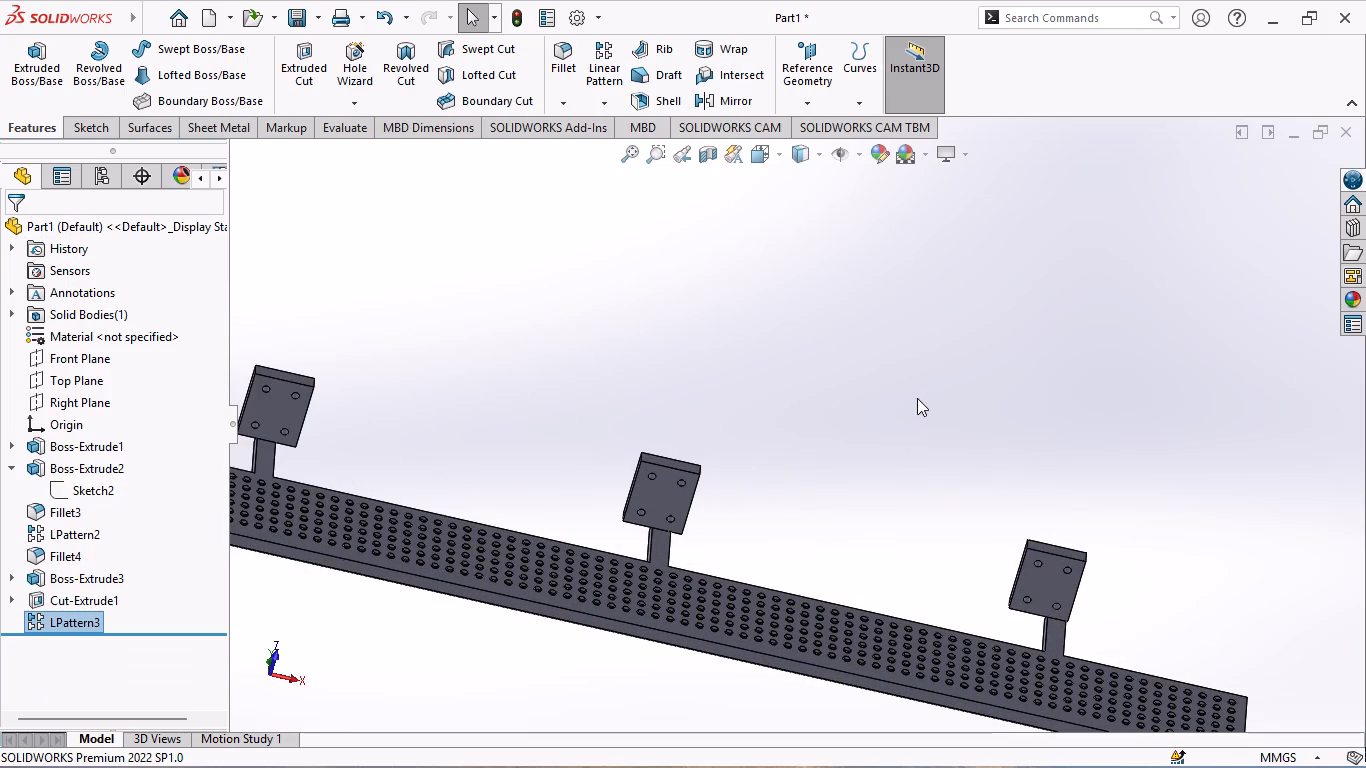
scroll(952, 366, "up", 1)
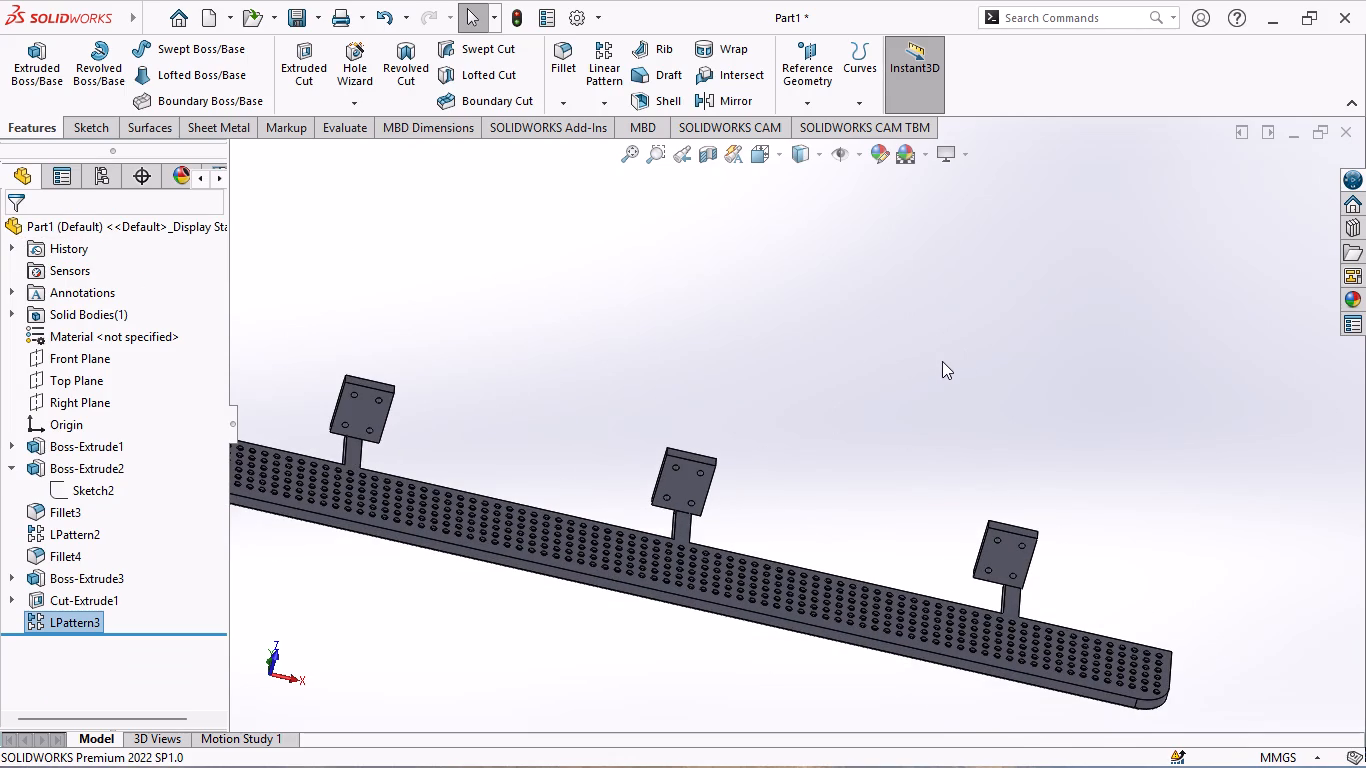
scroll(749, 507, "up", 1)
middle_click_drag(770, 499, 793, 424)
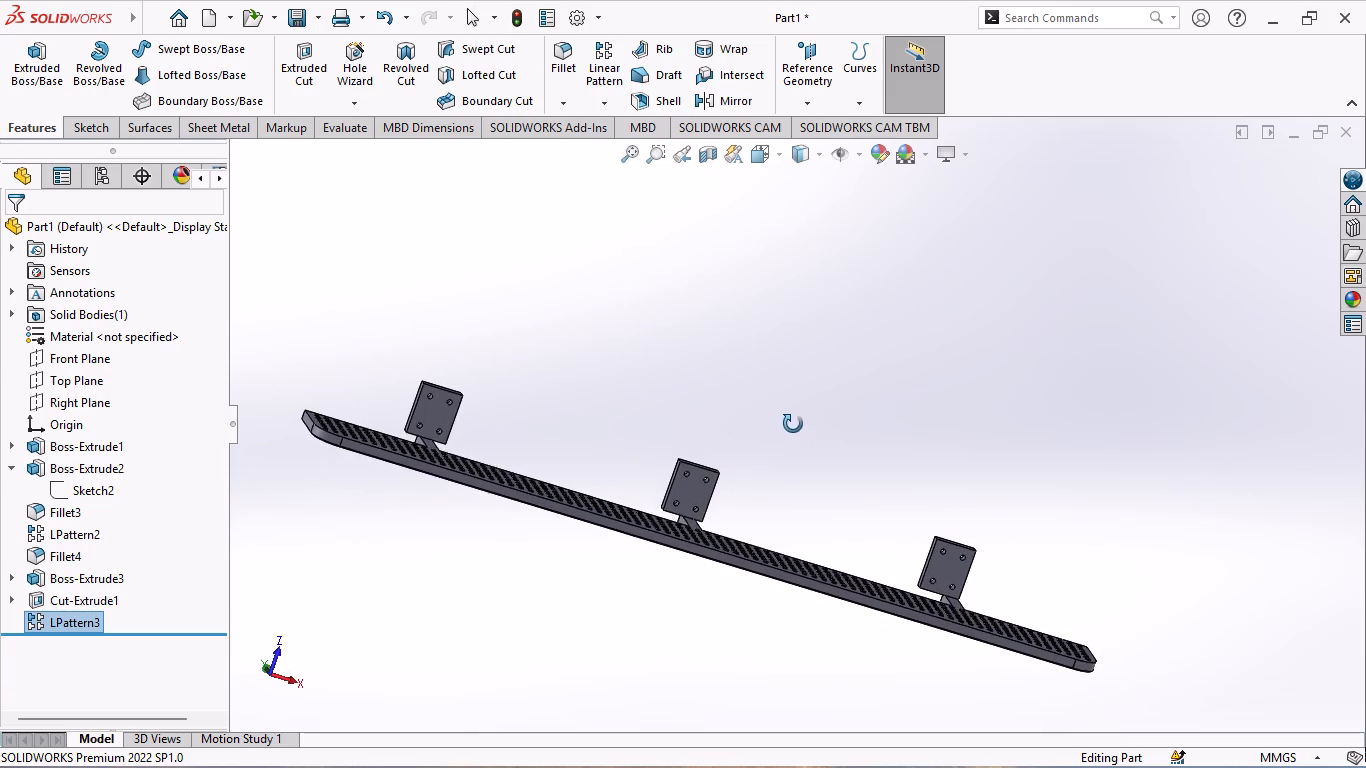
middle_click_drag(793, 424, 786, 442)
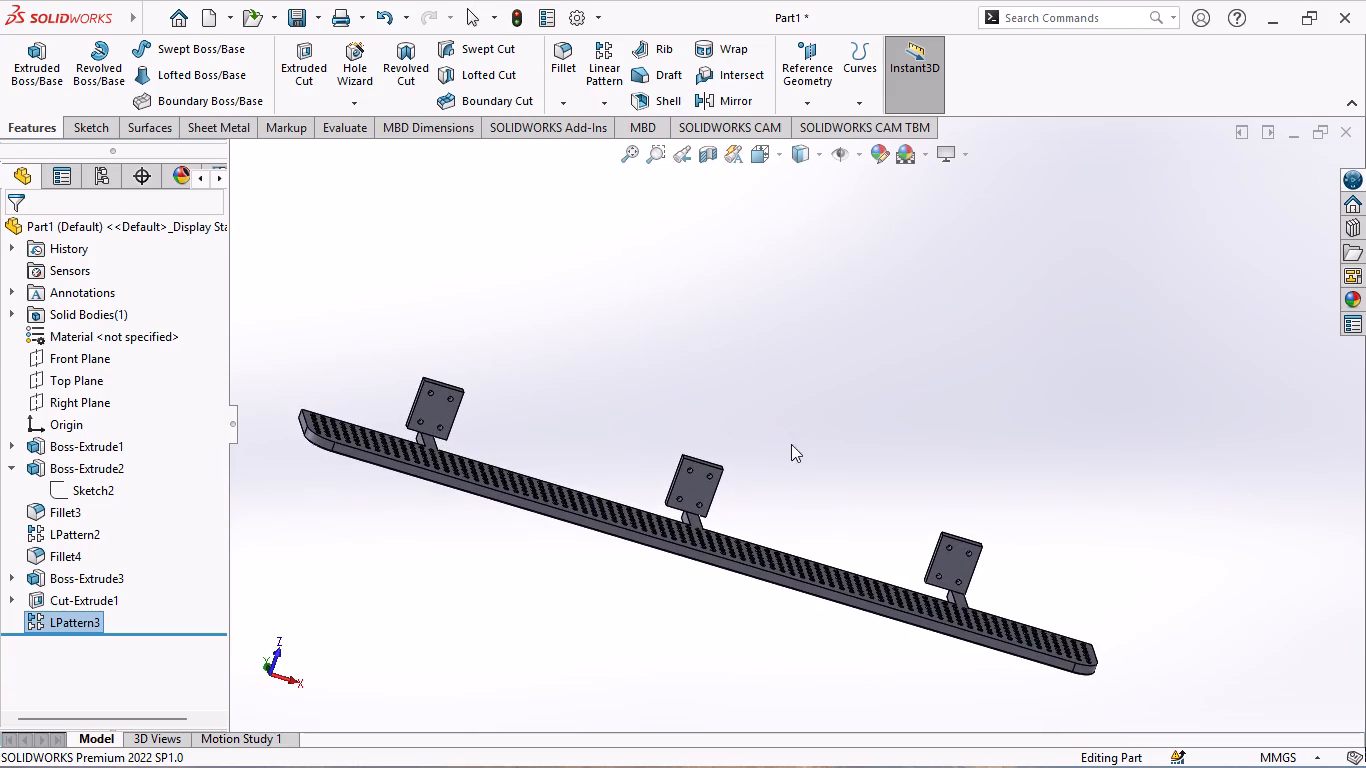
Edit the mounting plate pattern LPattern3, increasing its Direction 1 spacing by 12.5 mm to 537.5 mm.
right_click(87, 615)
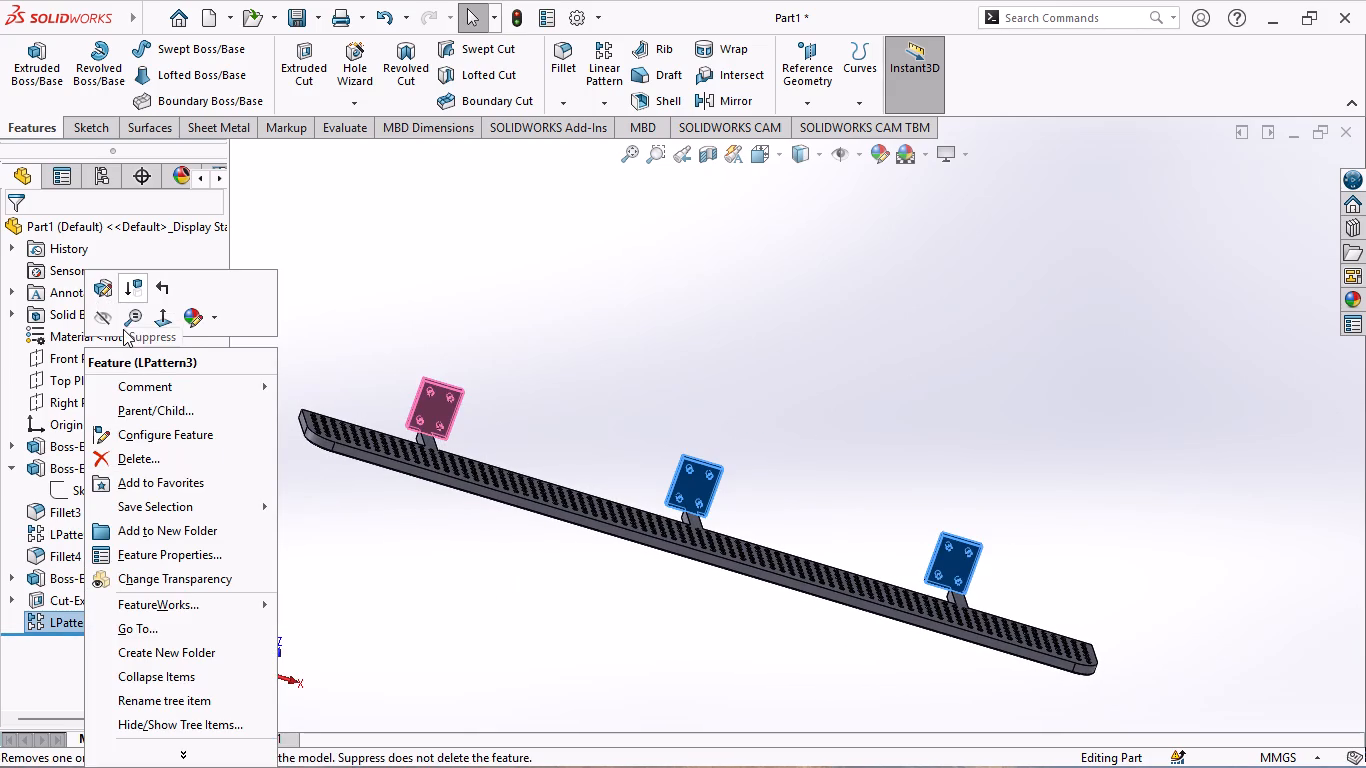
left_click(110, 289)
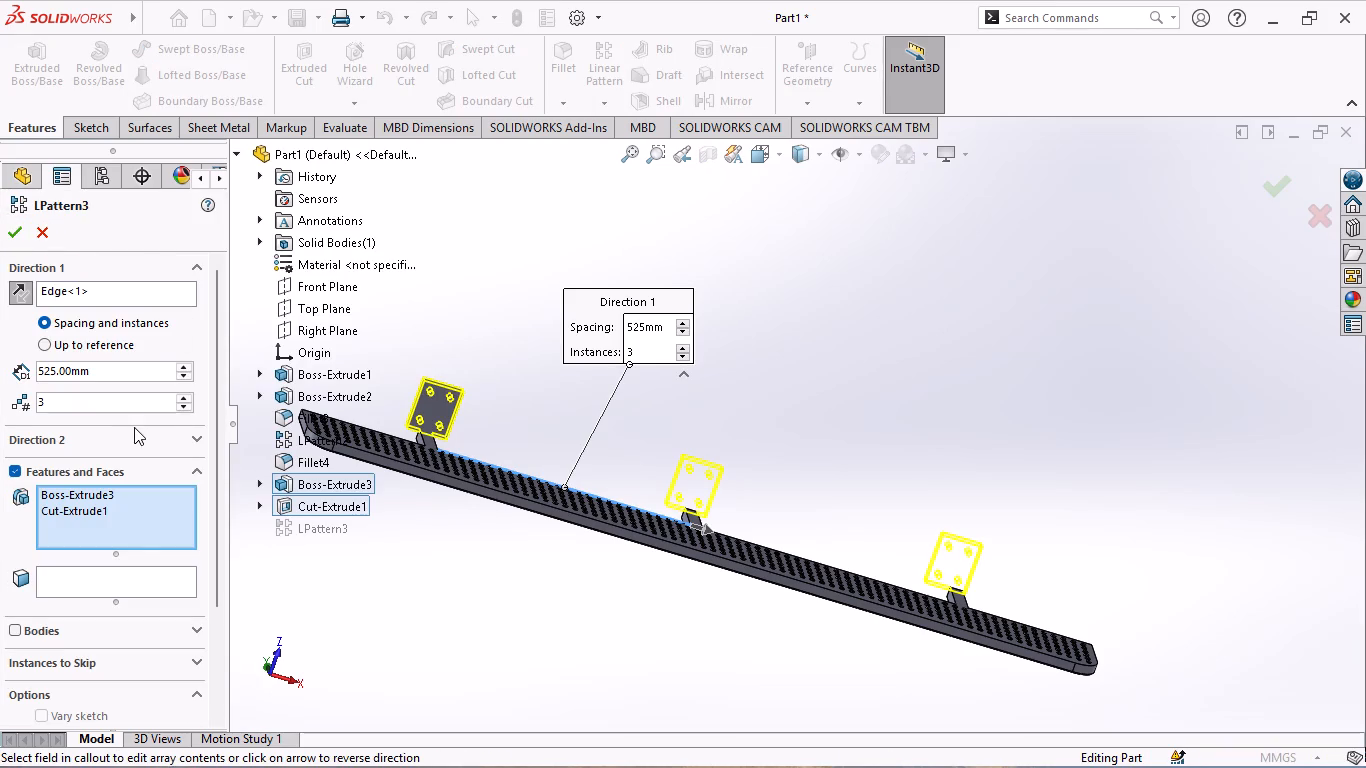
left_click(102, 373)
key("shift+plus")
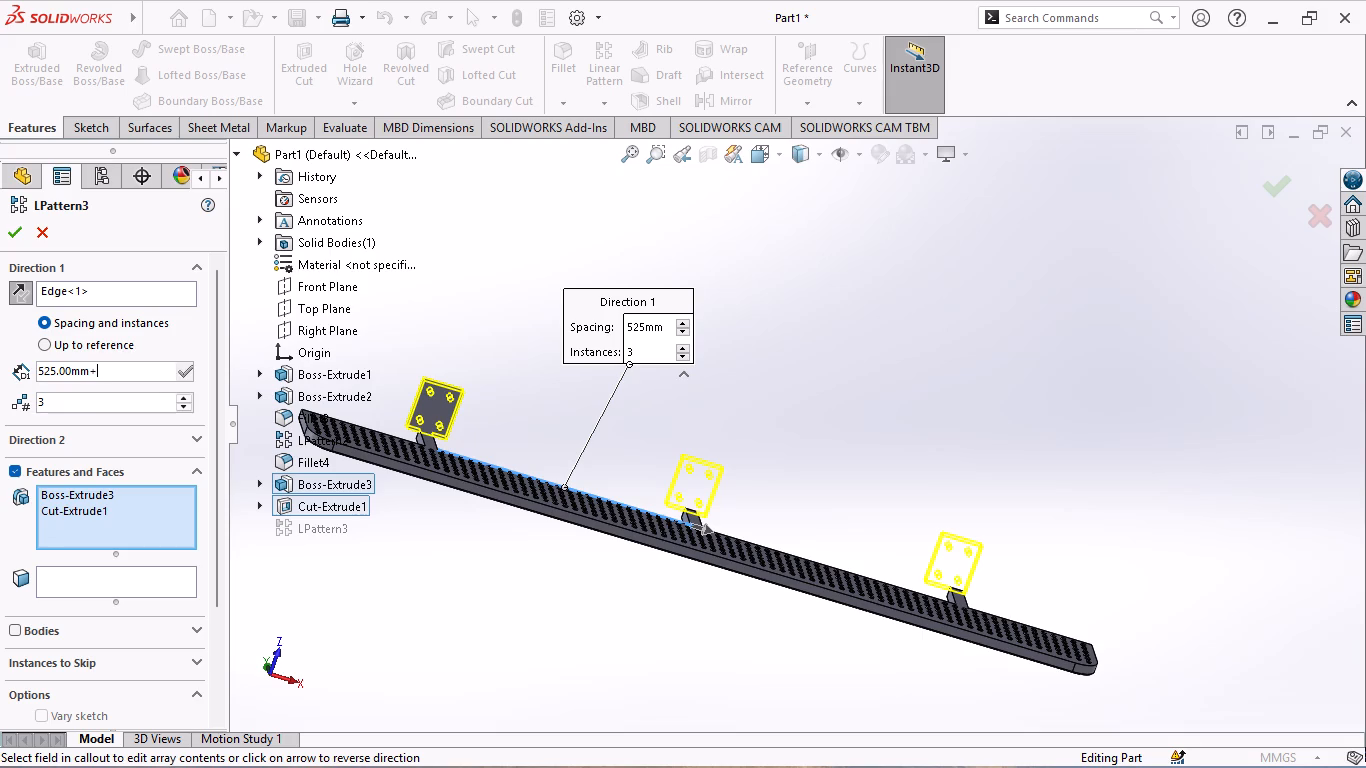
type("12")
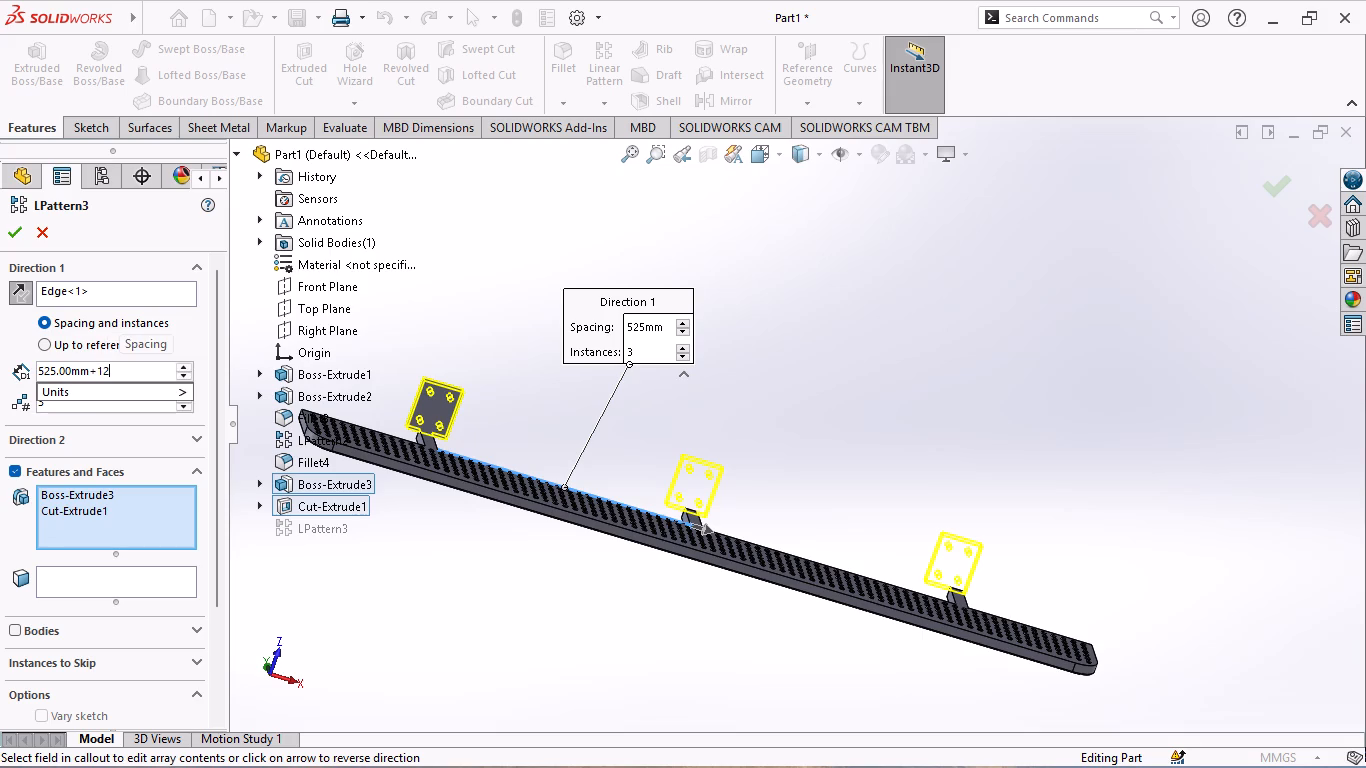
type(".5")
key("Return")
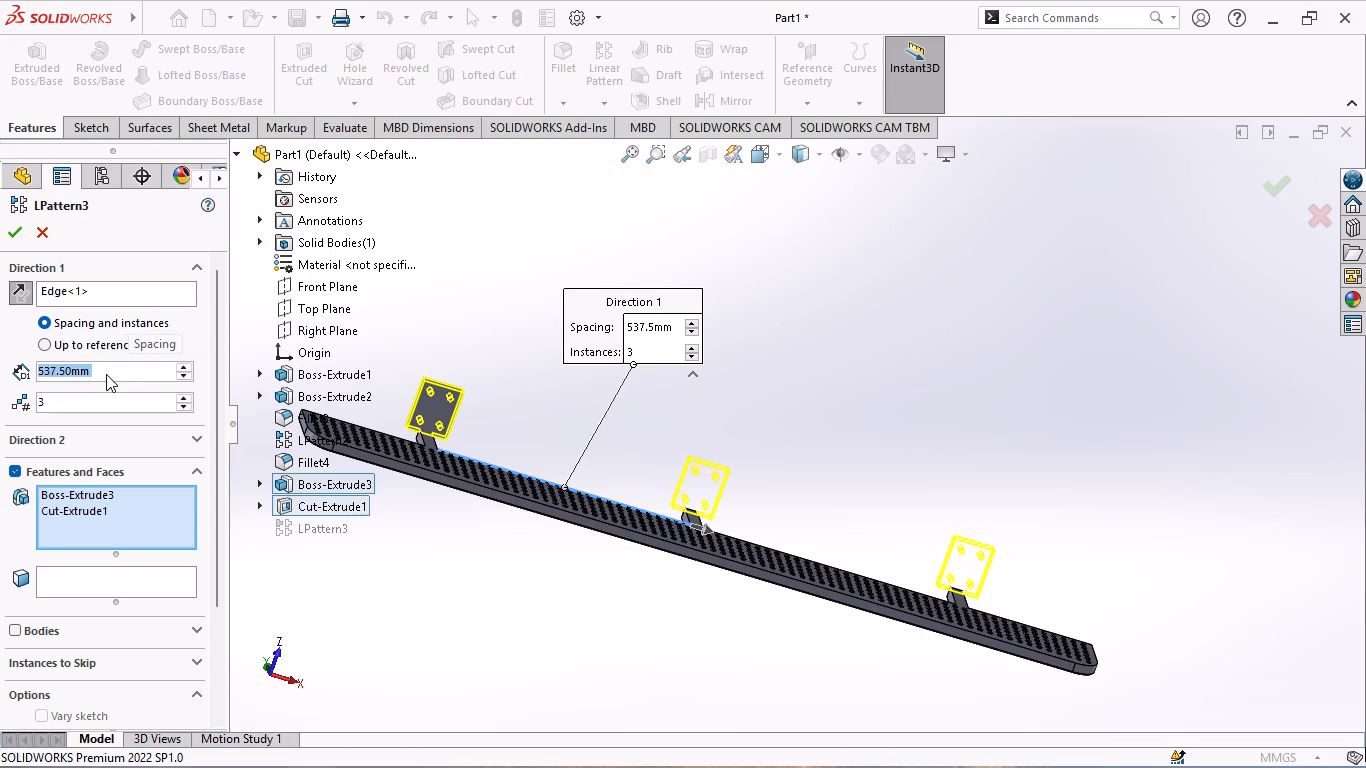
left_click(21, 225)
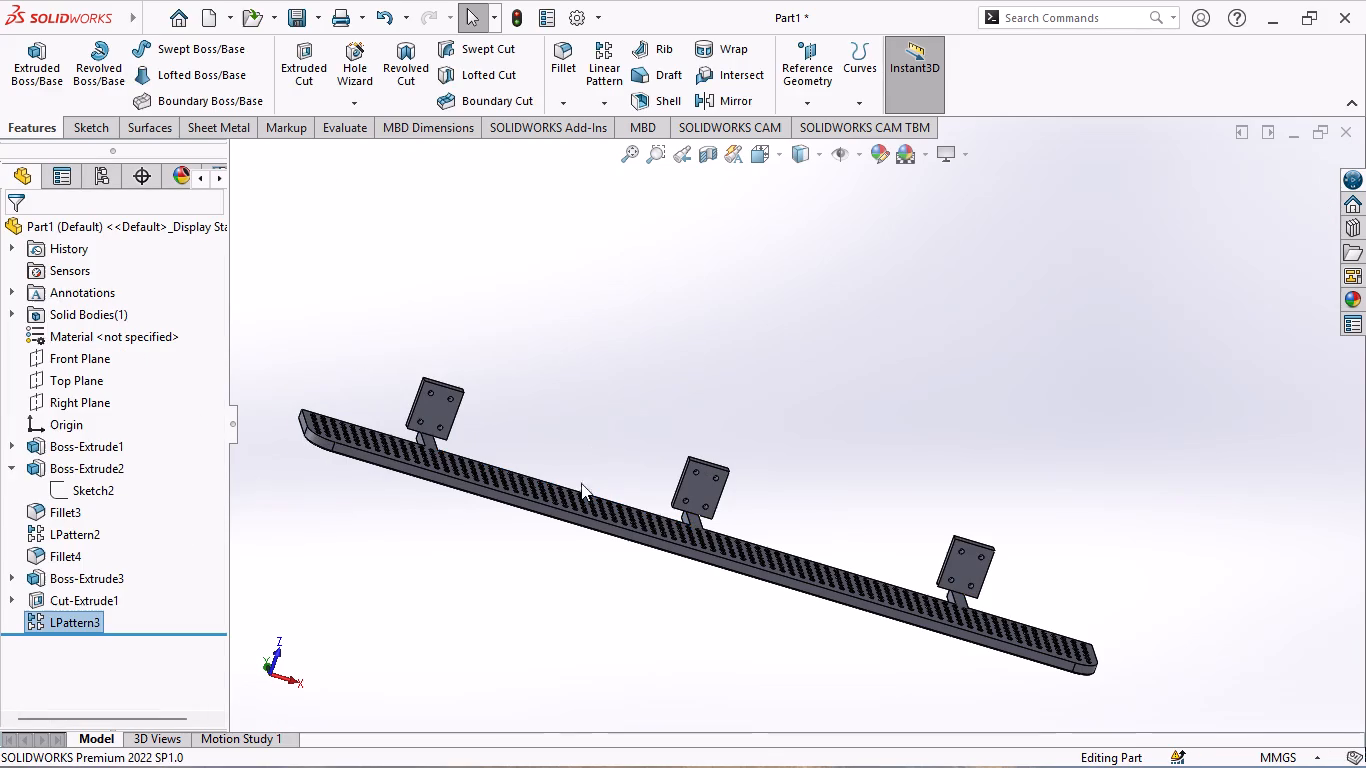
Inspect the respaced mounting plates against the three tabs from both sides of the board.
scroll(901, 464, "down", 1)
scroll(1078, 569, "up", 1)
middle_click_drag(1244, 568, 1252, 546)
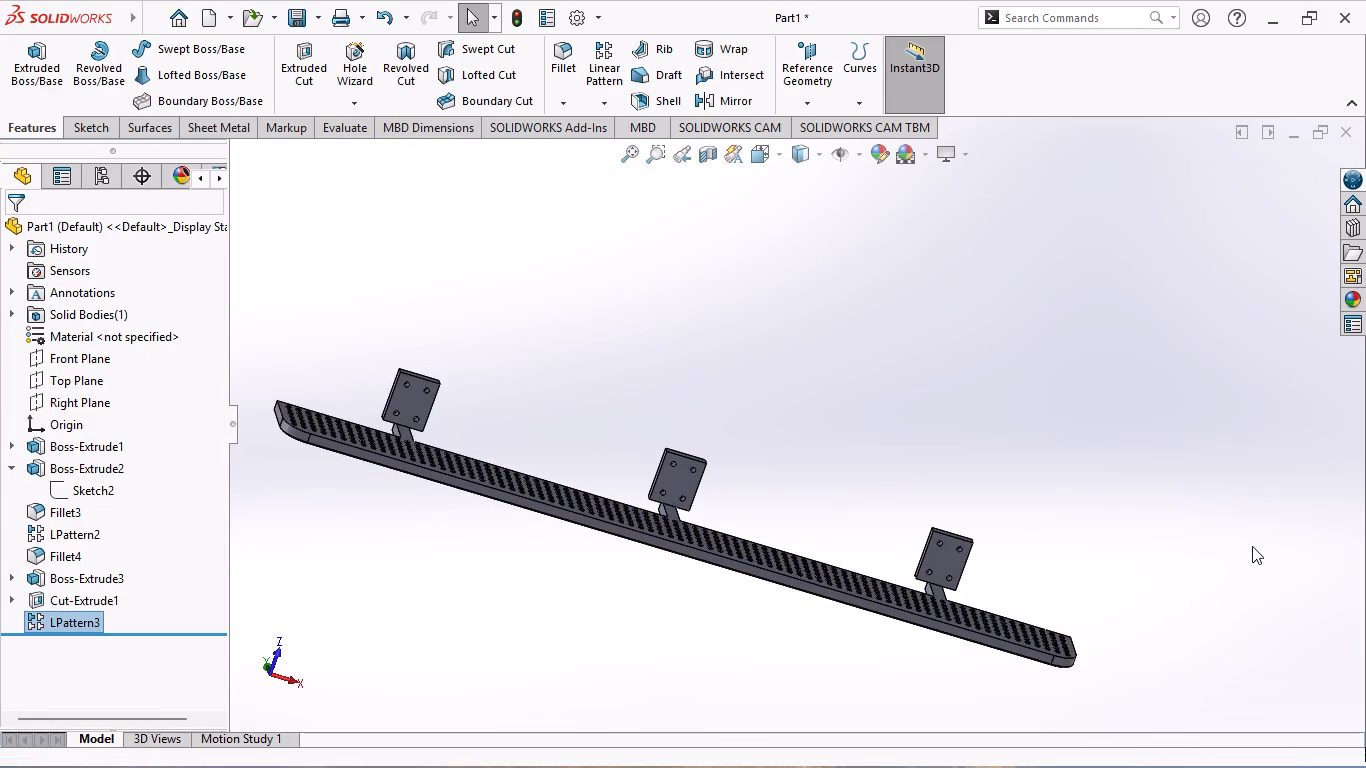
middle_click_drag(1252, 546, 1362, 481)
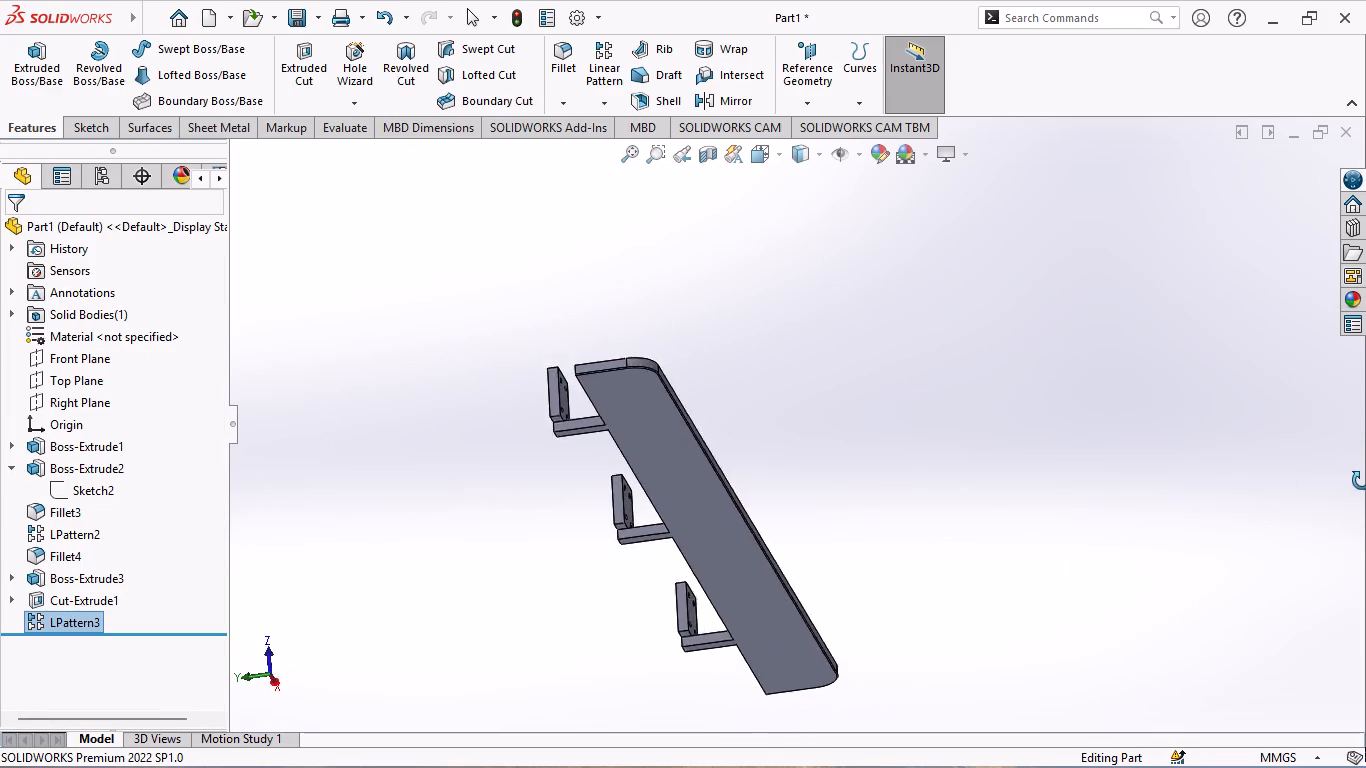
middle_click_drag(1362, 481, 1289, 610)
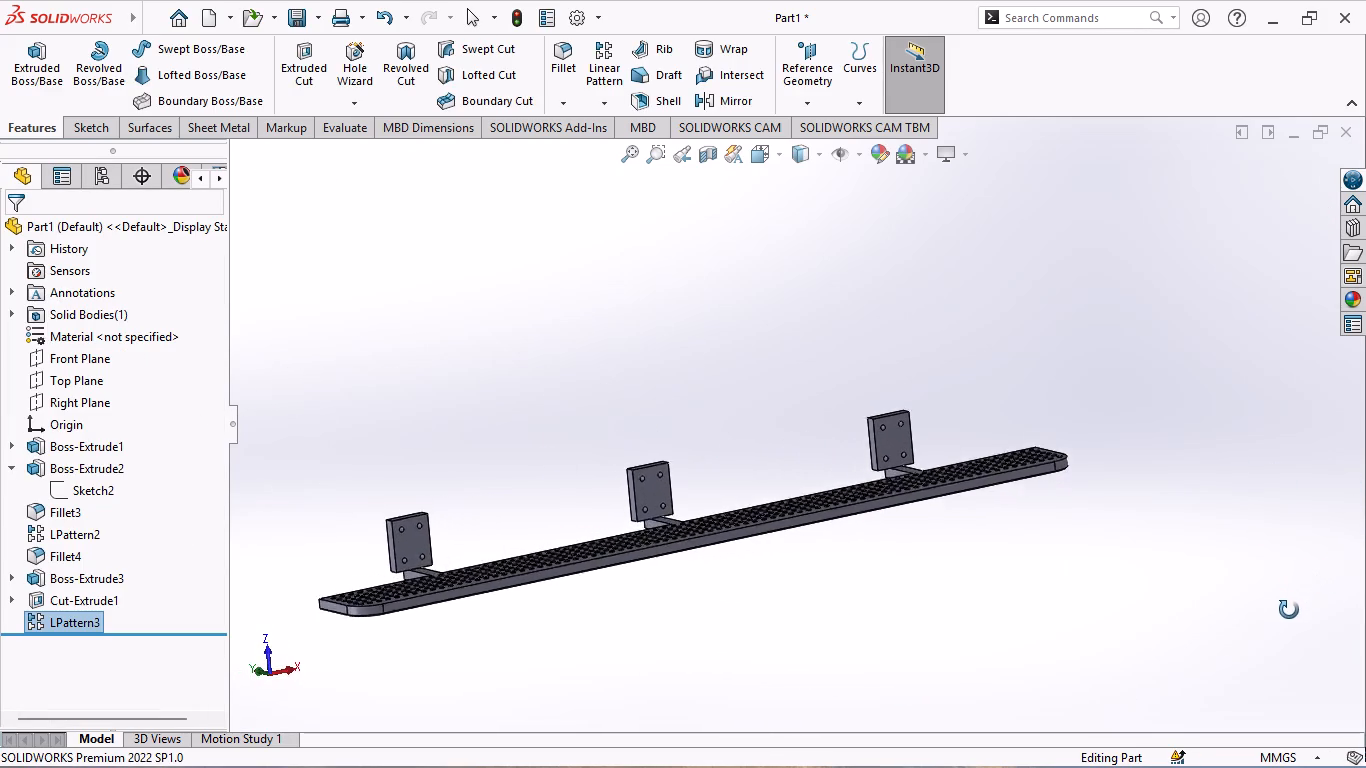
middle_click_drag(1289, 610, 1289, 628)
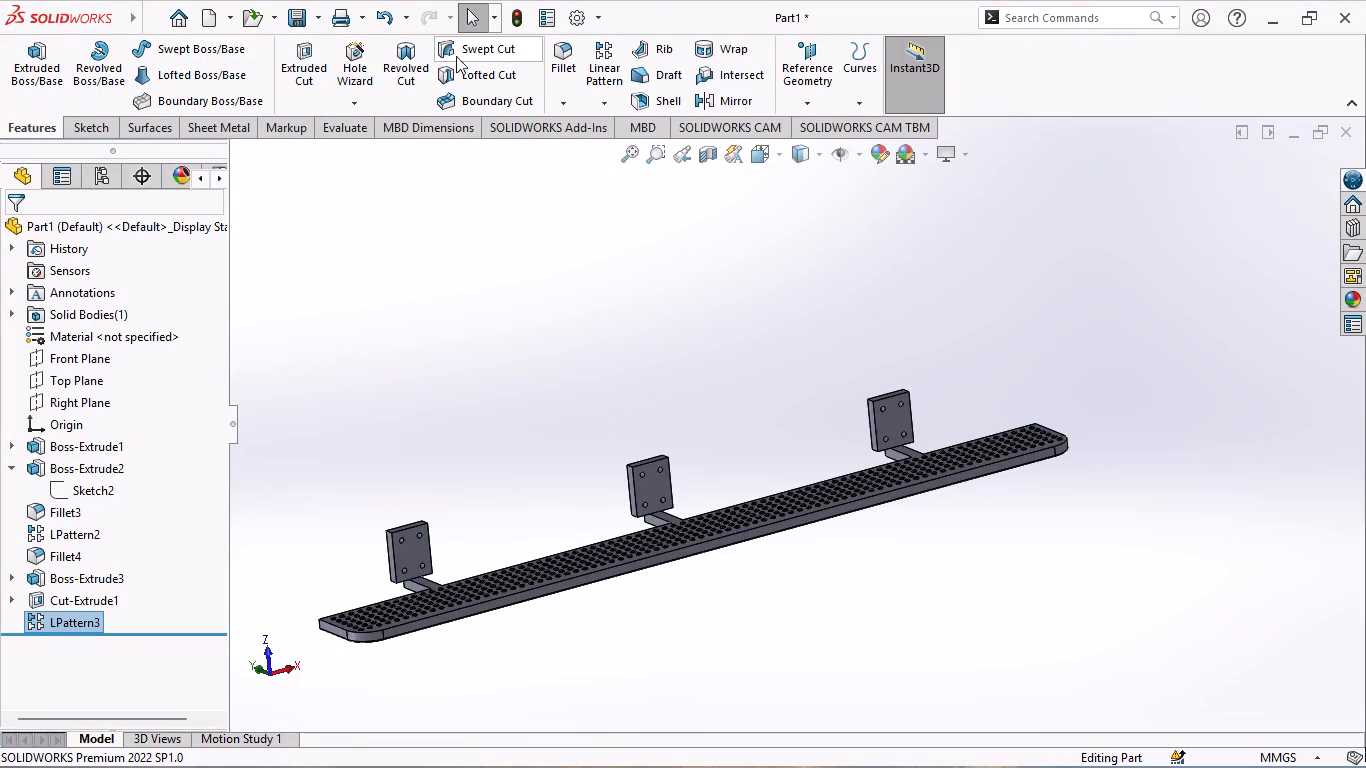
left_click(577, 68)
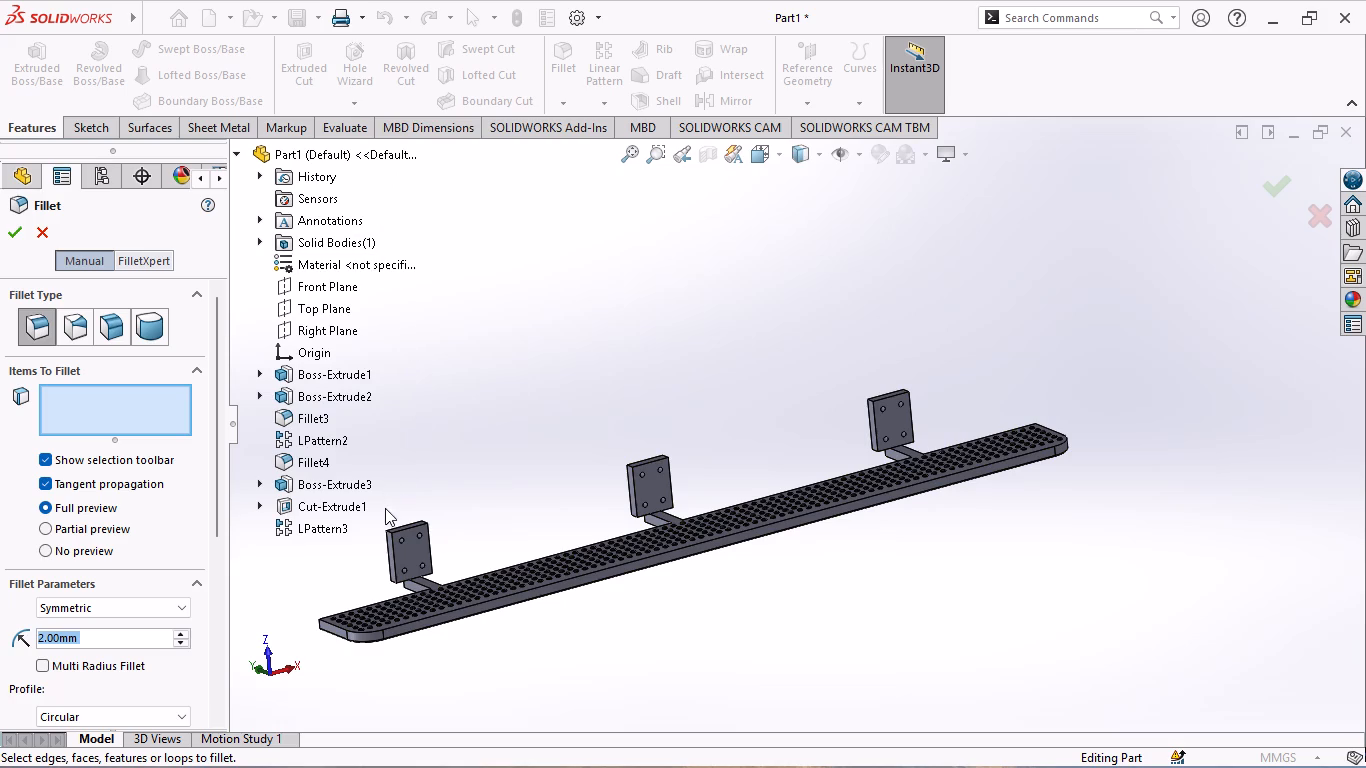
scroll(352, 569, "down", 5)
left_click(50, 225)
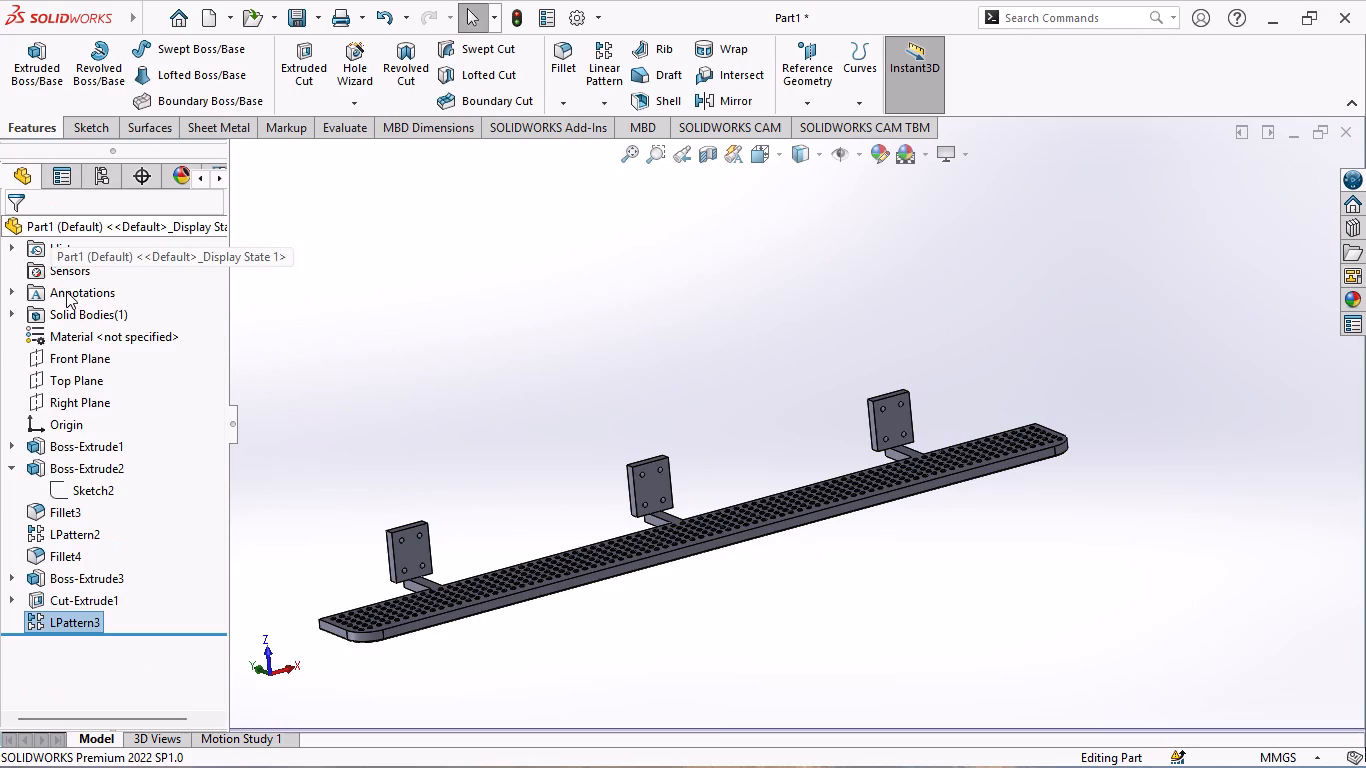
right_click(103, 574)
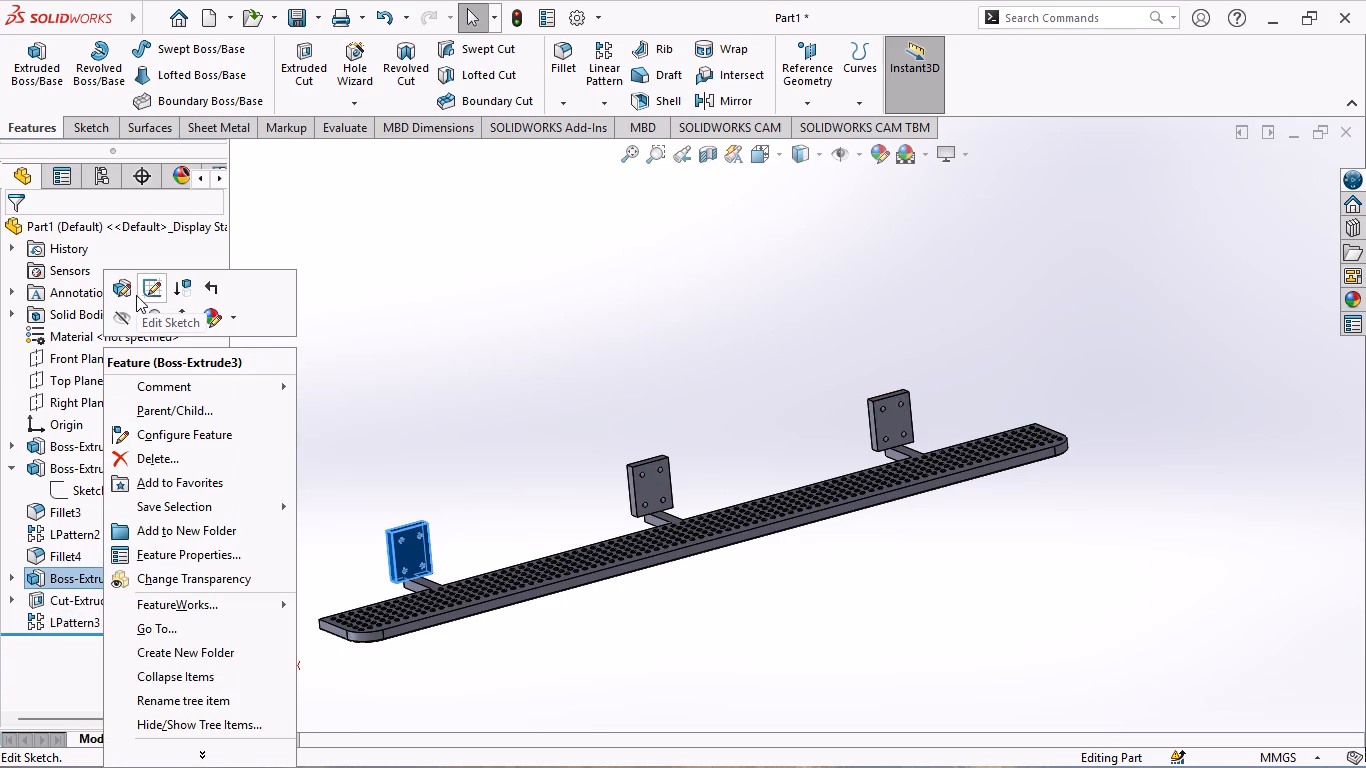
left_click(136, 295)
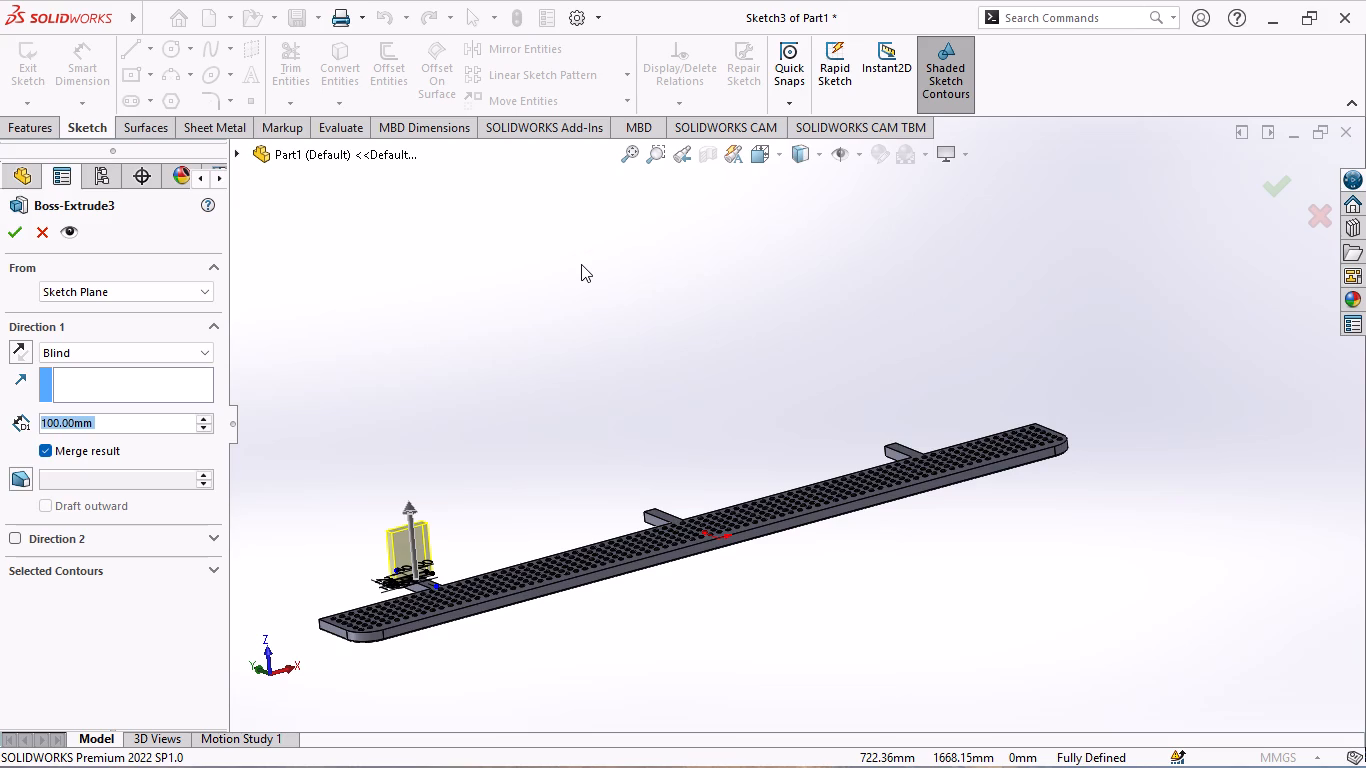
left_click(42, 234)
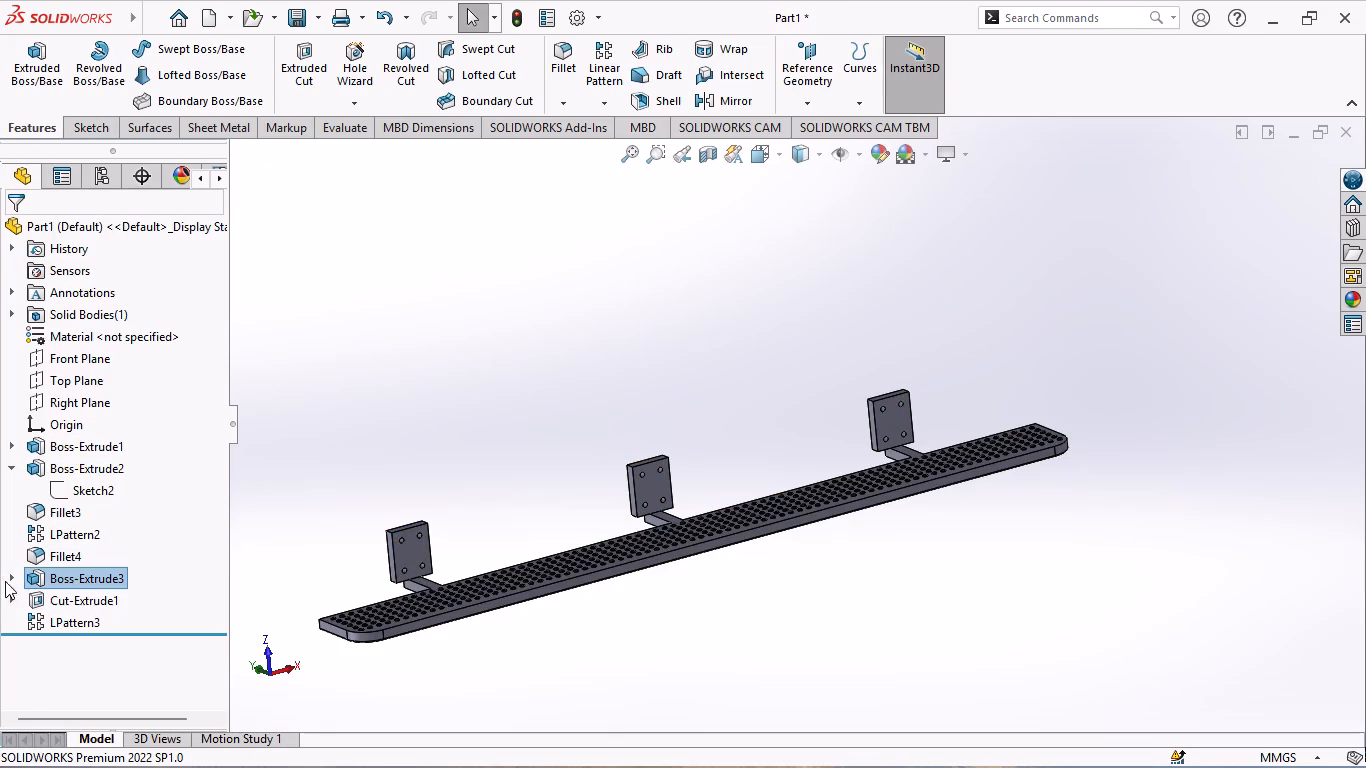
Open Sketch3 of Boss-Extrude3, examine the mounting plate profile and its dimensions on the first tab, and exit the sketch.
left_click(9, 580)
left_click(115, 599)
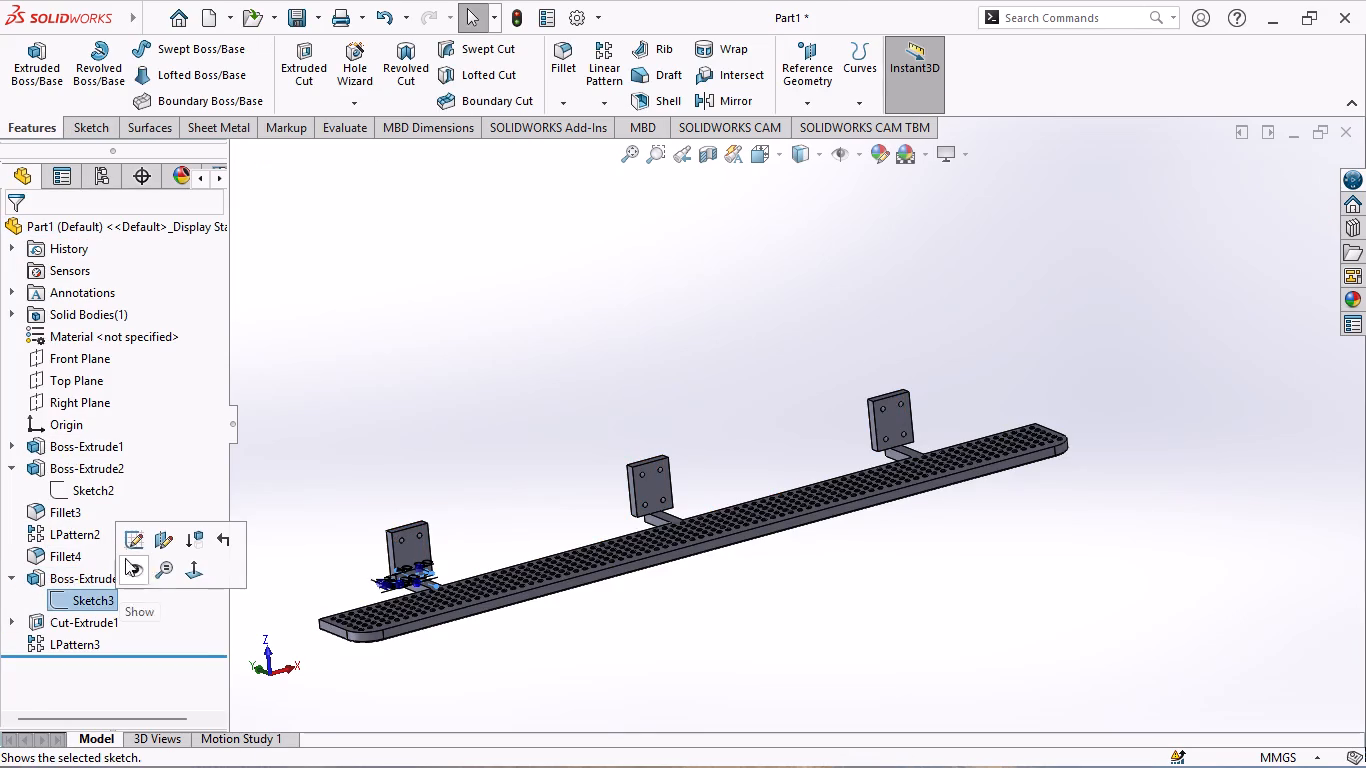
left_click(135, 541)
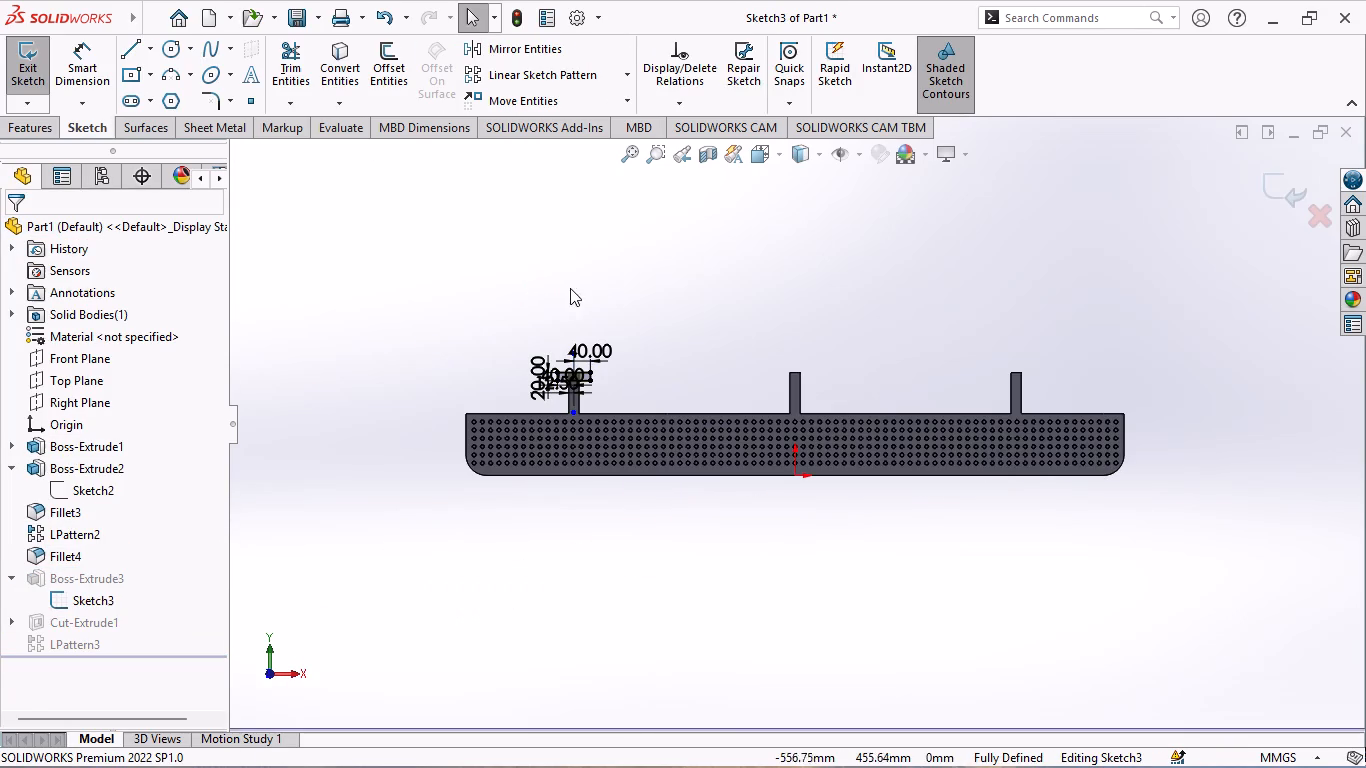
scroll(584, 294, "down", 5)
middle_click_drag(819, 505, 851, 390)
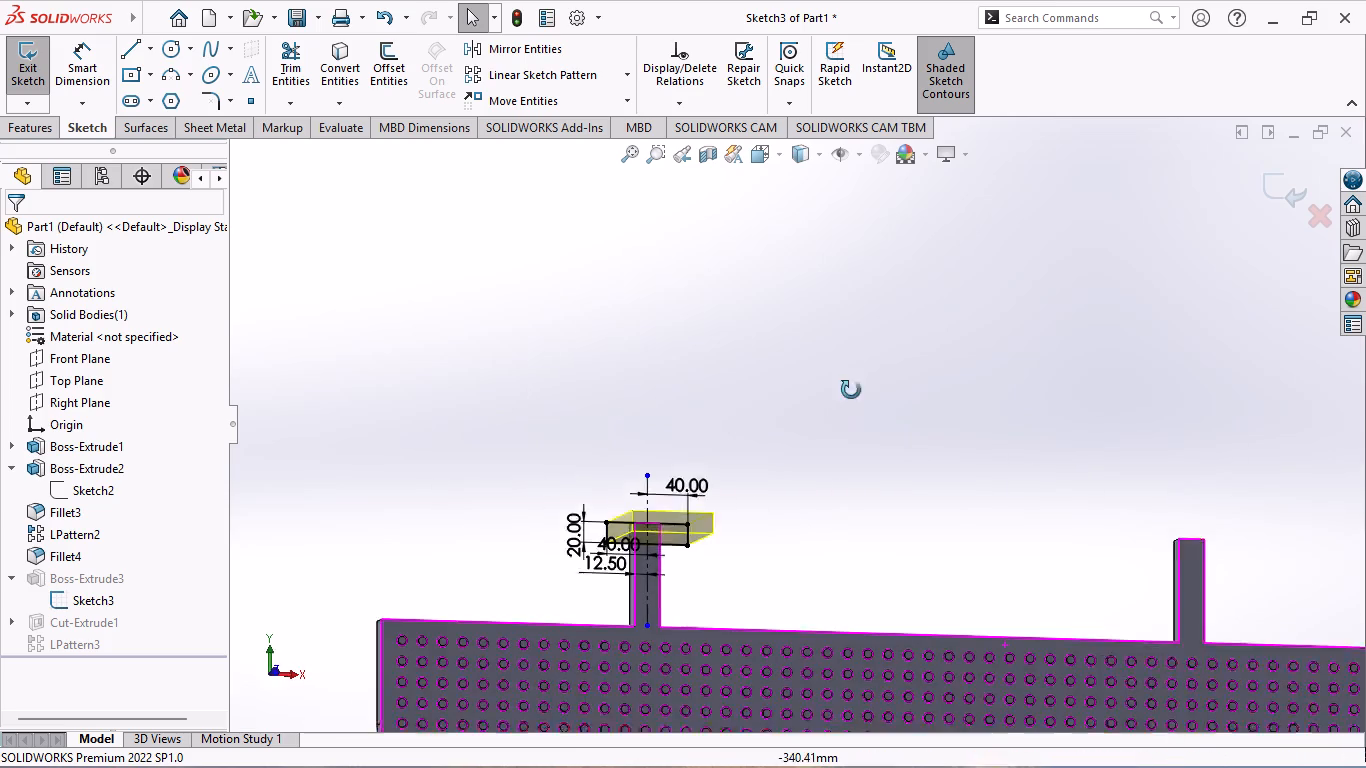
middle_click_drag(851, 390, 856, 316)
scroll(856, 319, "up", 1)
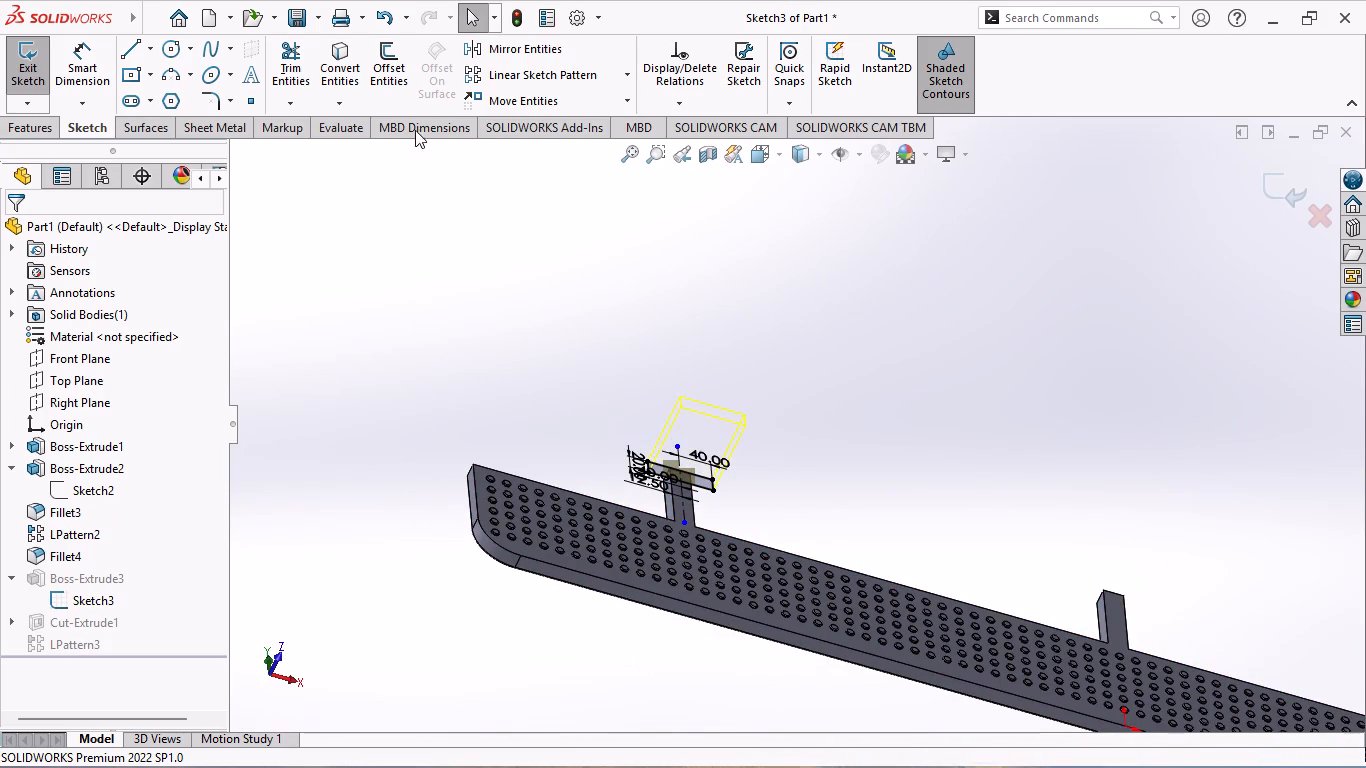
left_click(25, 47)
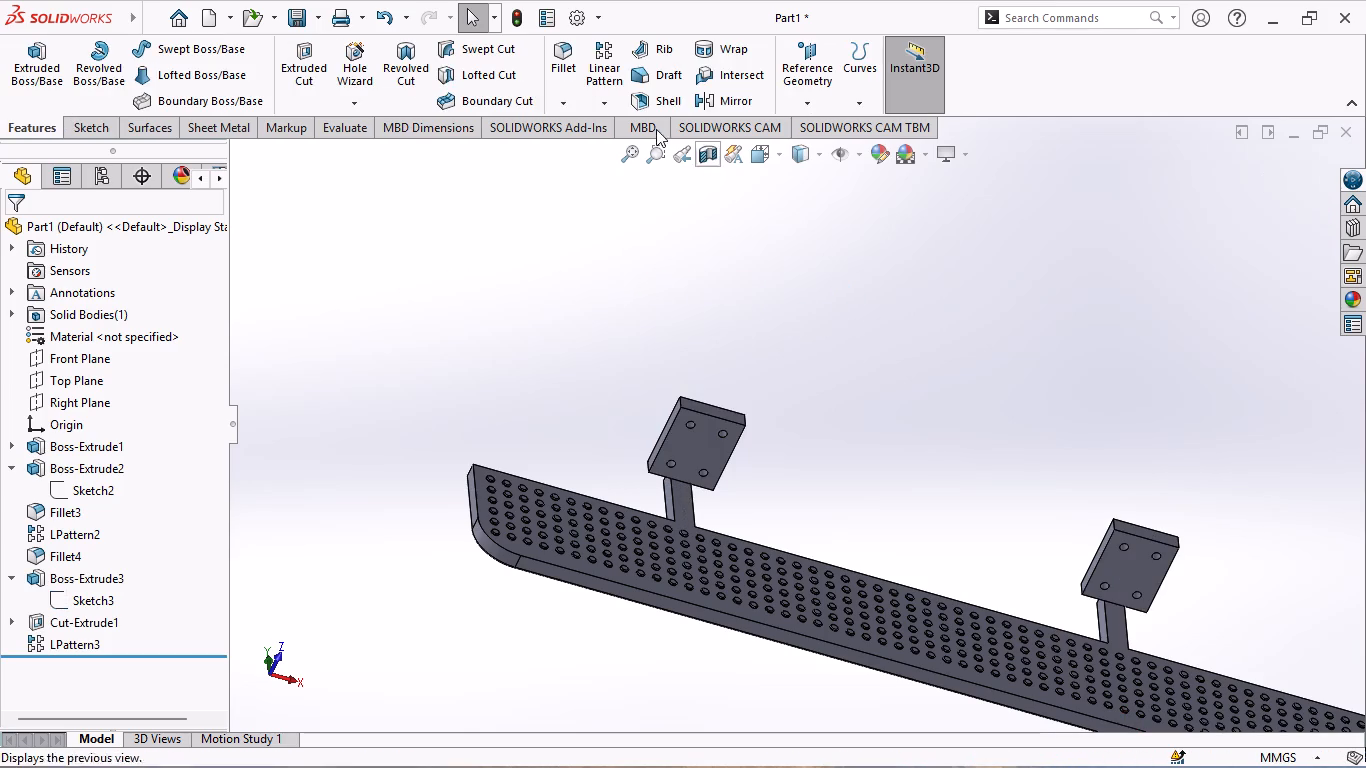
Fillet the first mounting plate's front-face perimeter edges with a 2 mm radius, leaving out the middle bottom segment at the tab.
left_click(576, 67)
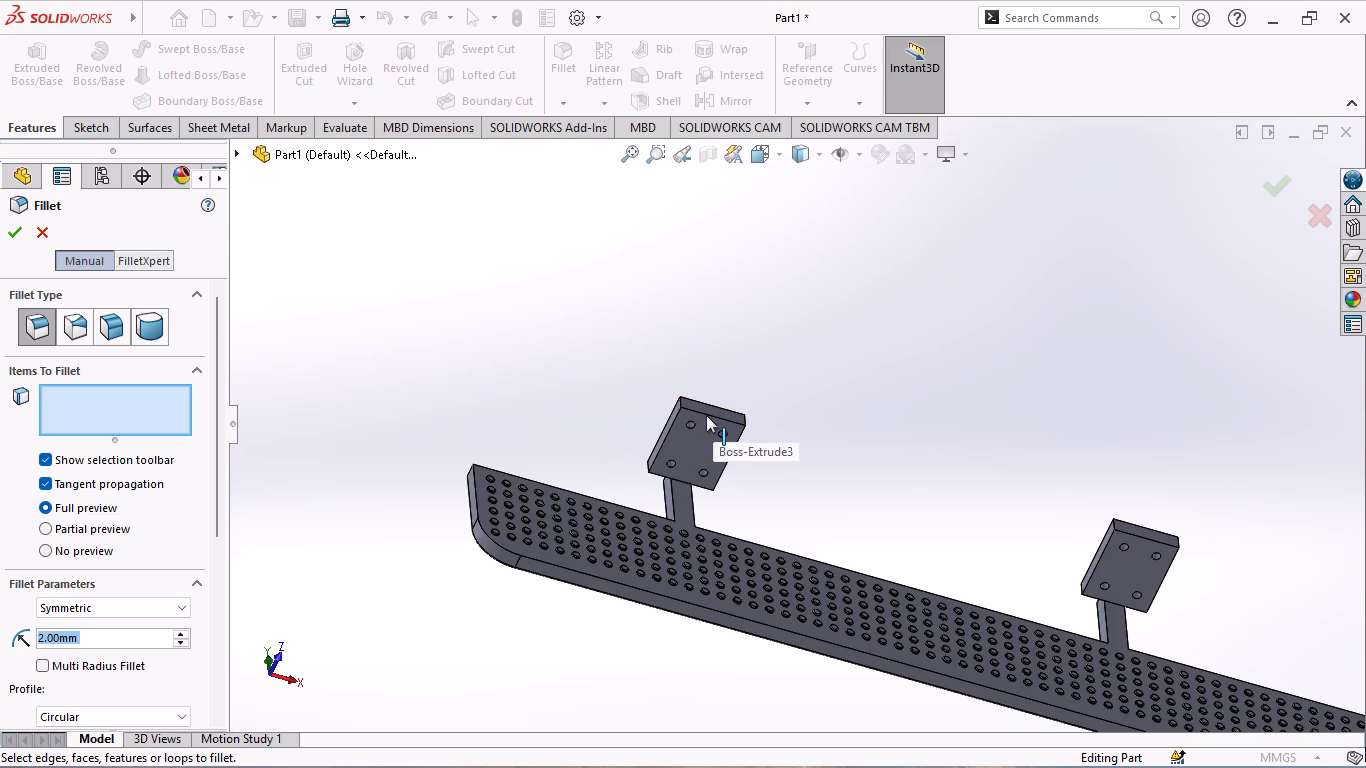
left_click(706, 415)
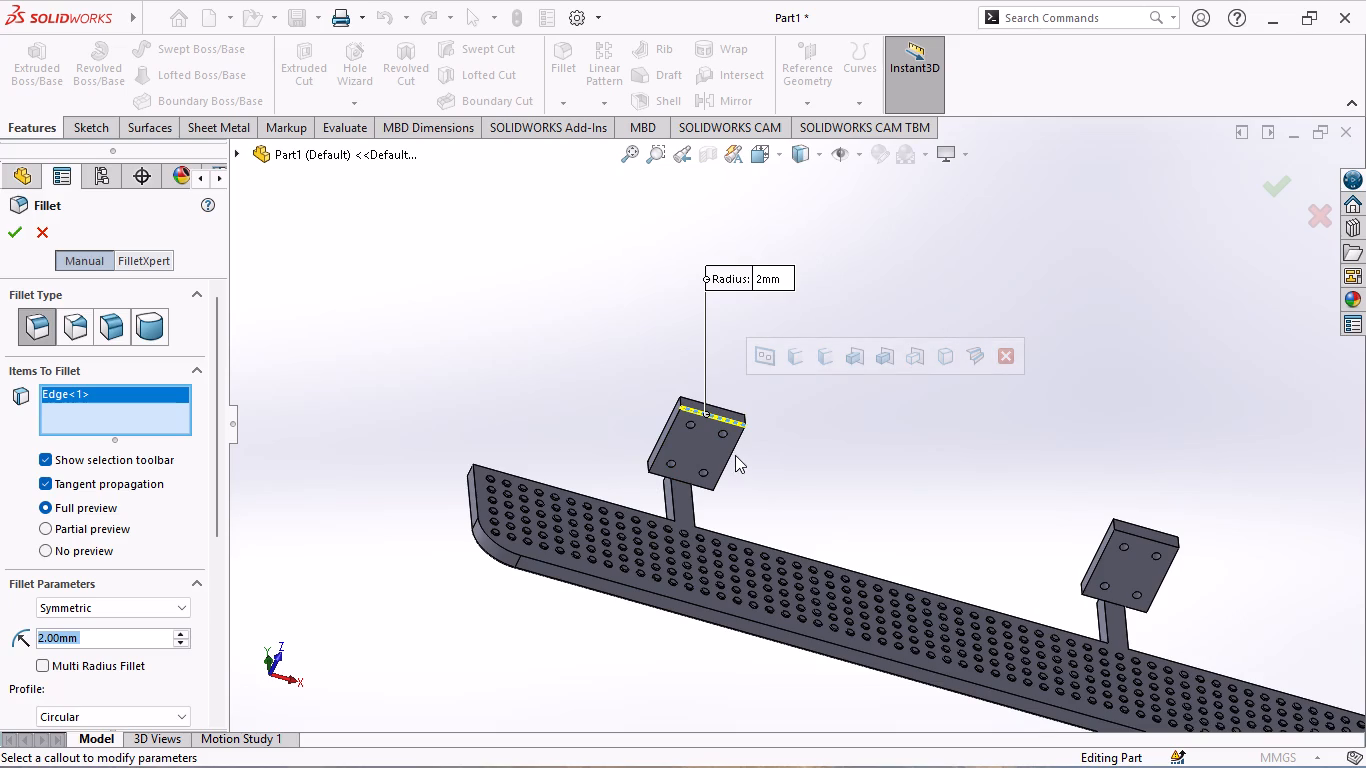
left_click(732, 454)
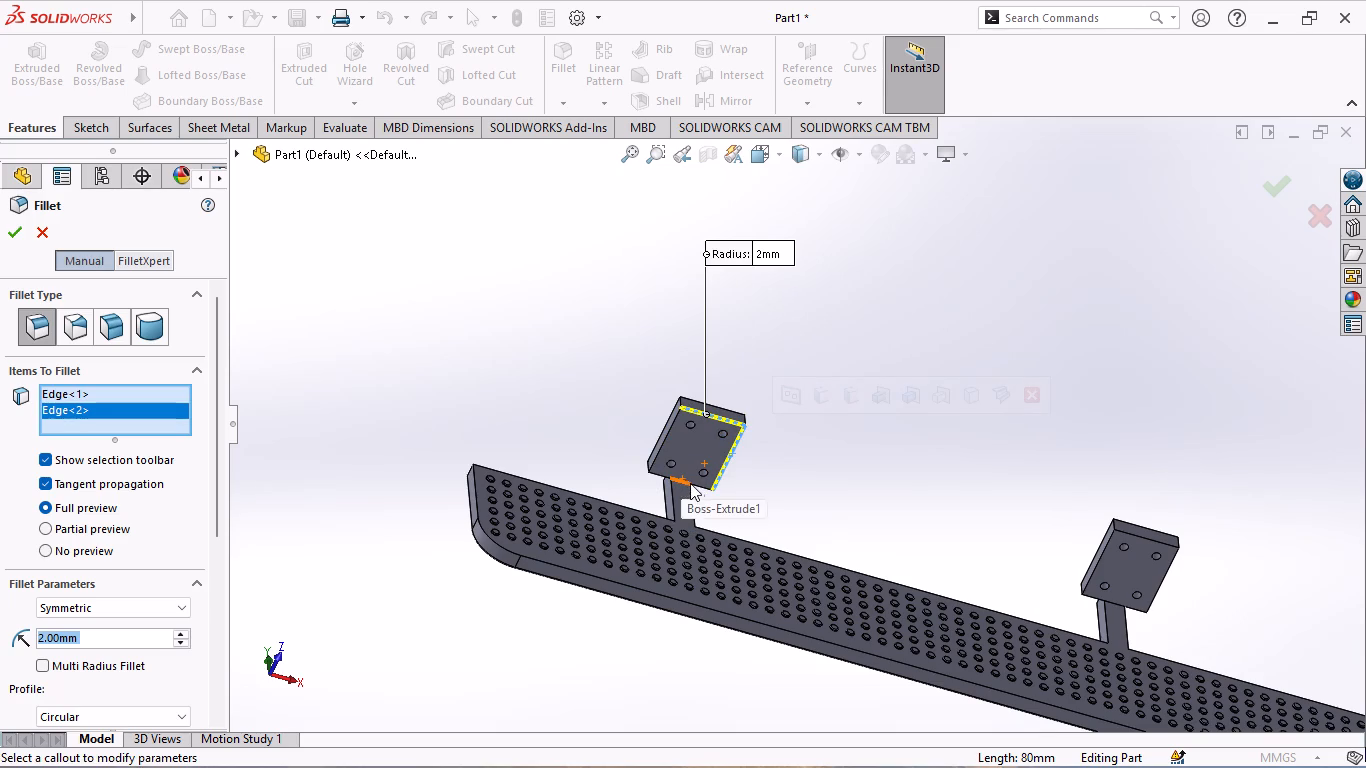
left_click(697, 484)
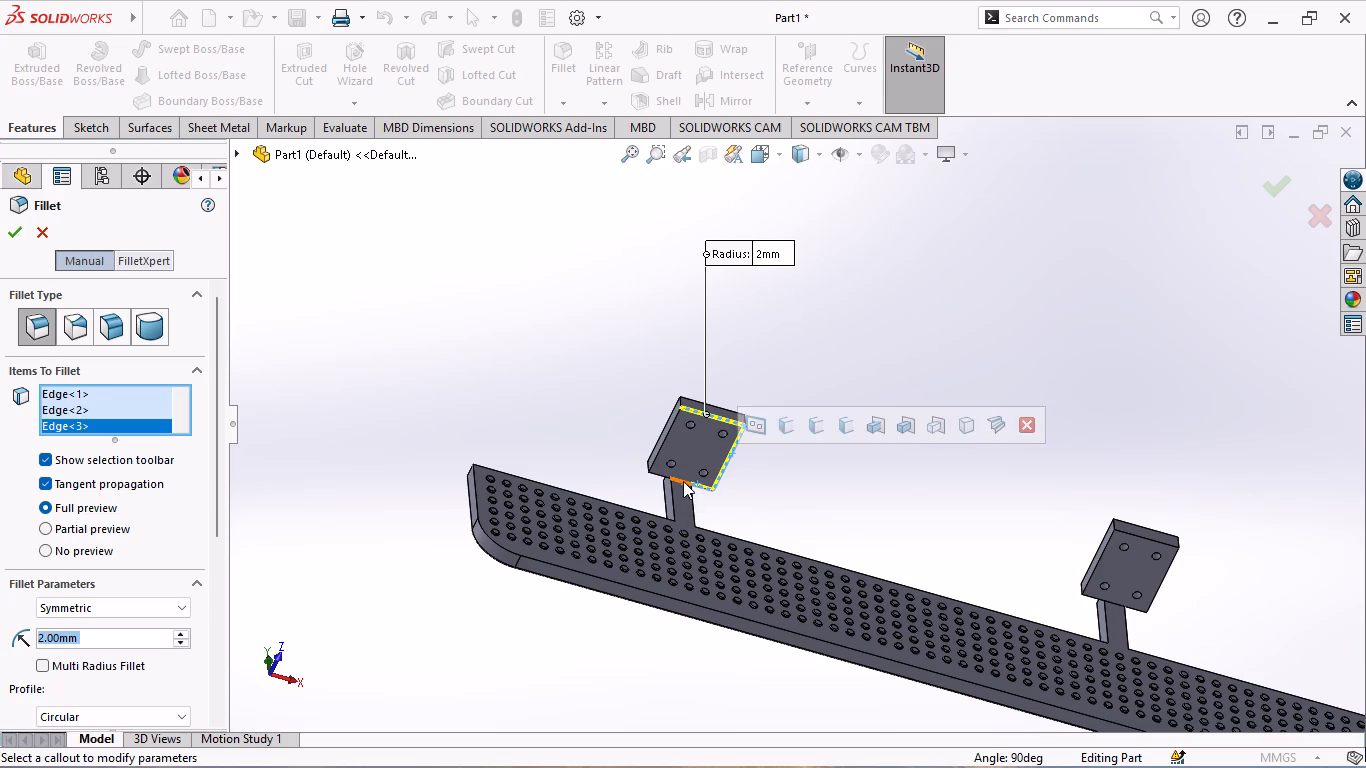
left_click(683, 480)
left_click(660, 475)
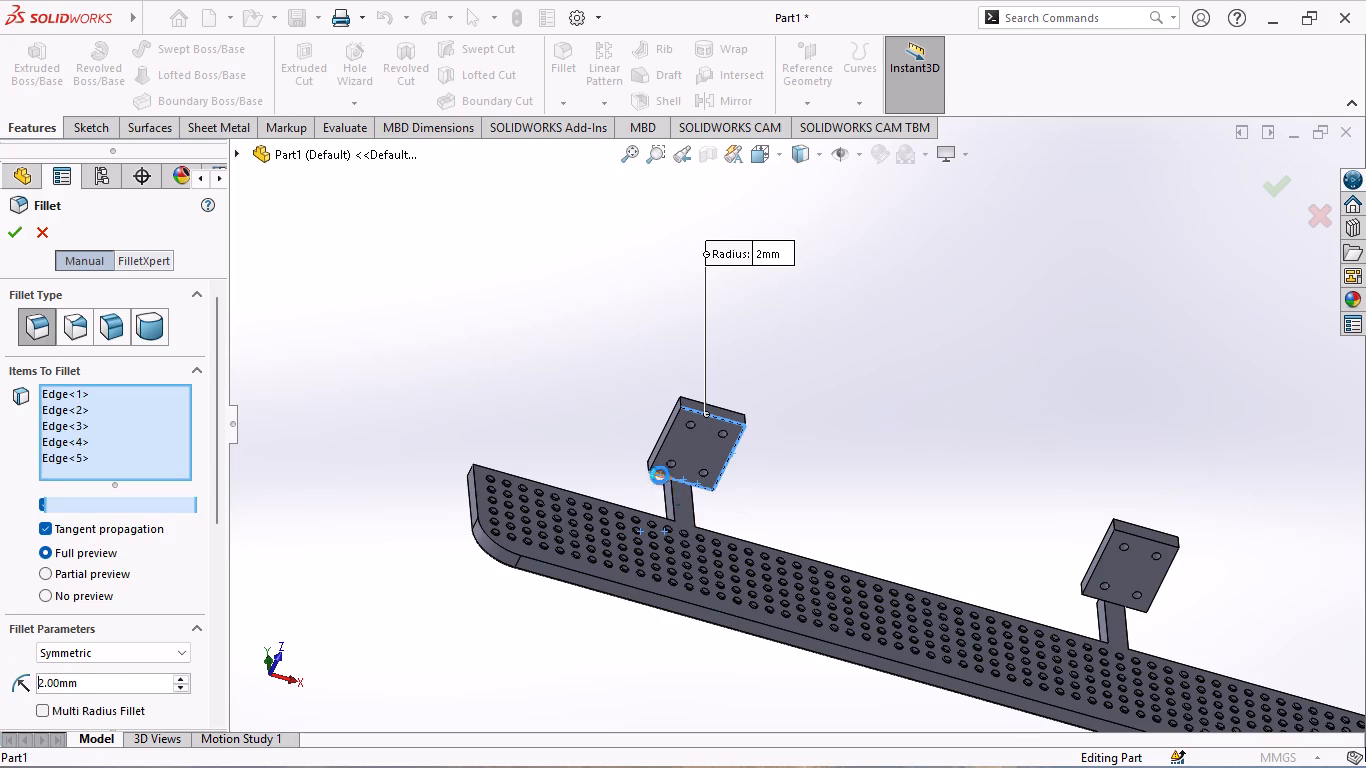
left_click(666, 434)
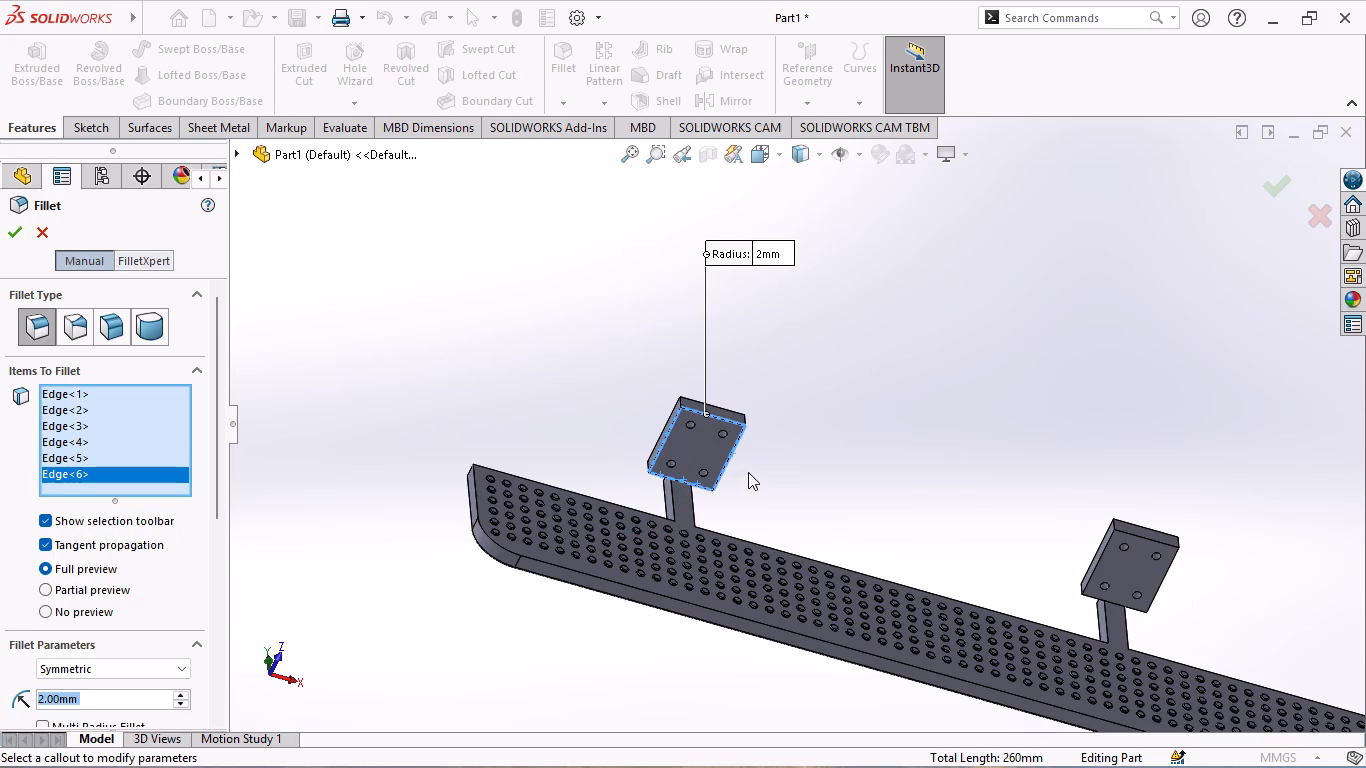
left_click(678, 478)
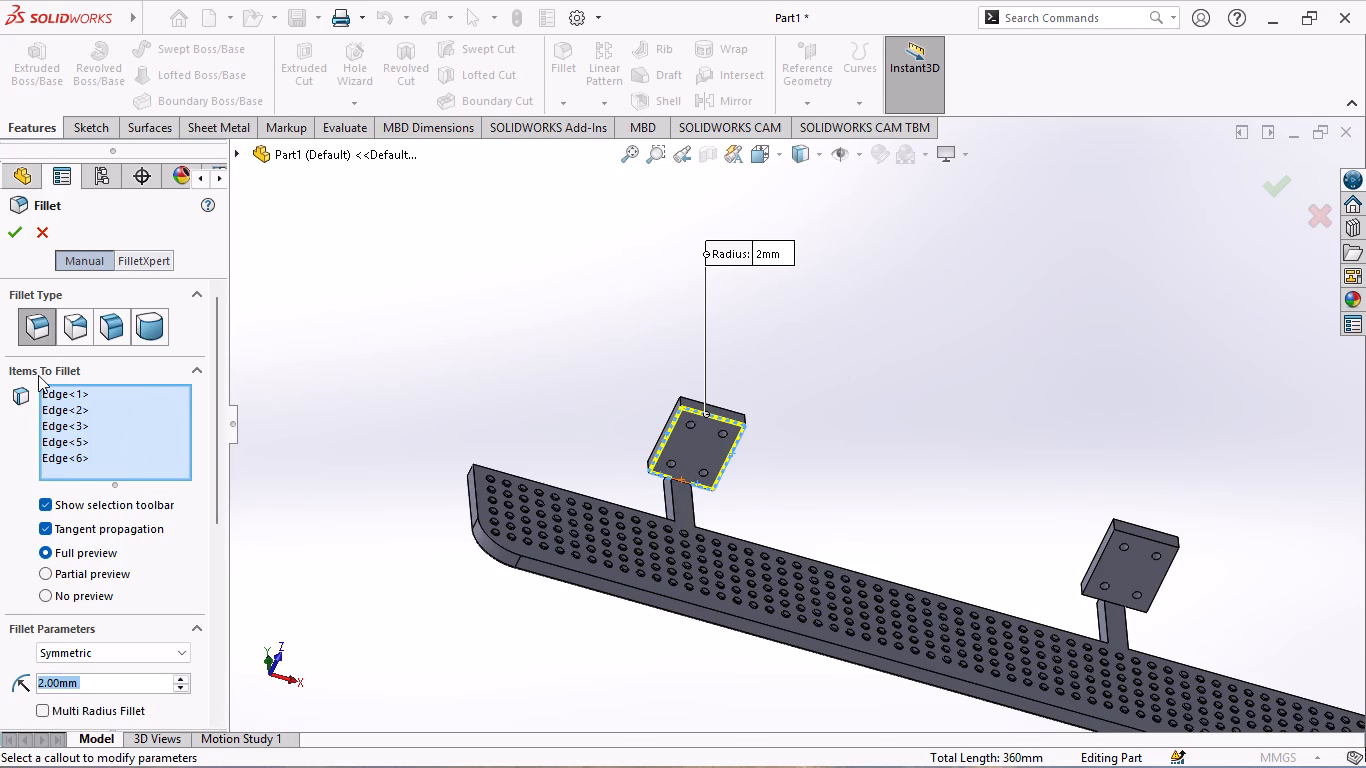
scroll(164, 636, "down", 2)
left_click(13, 233)
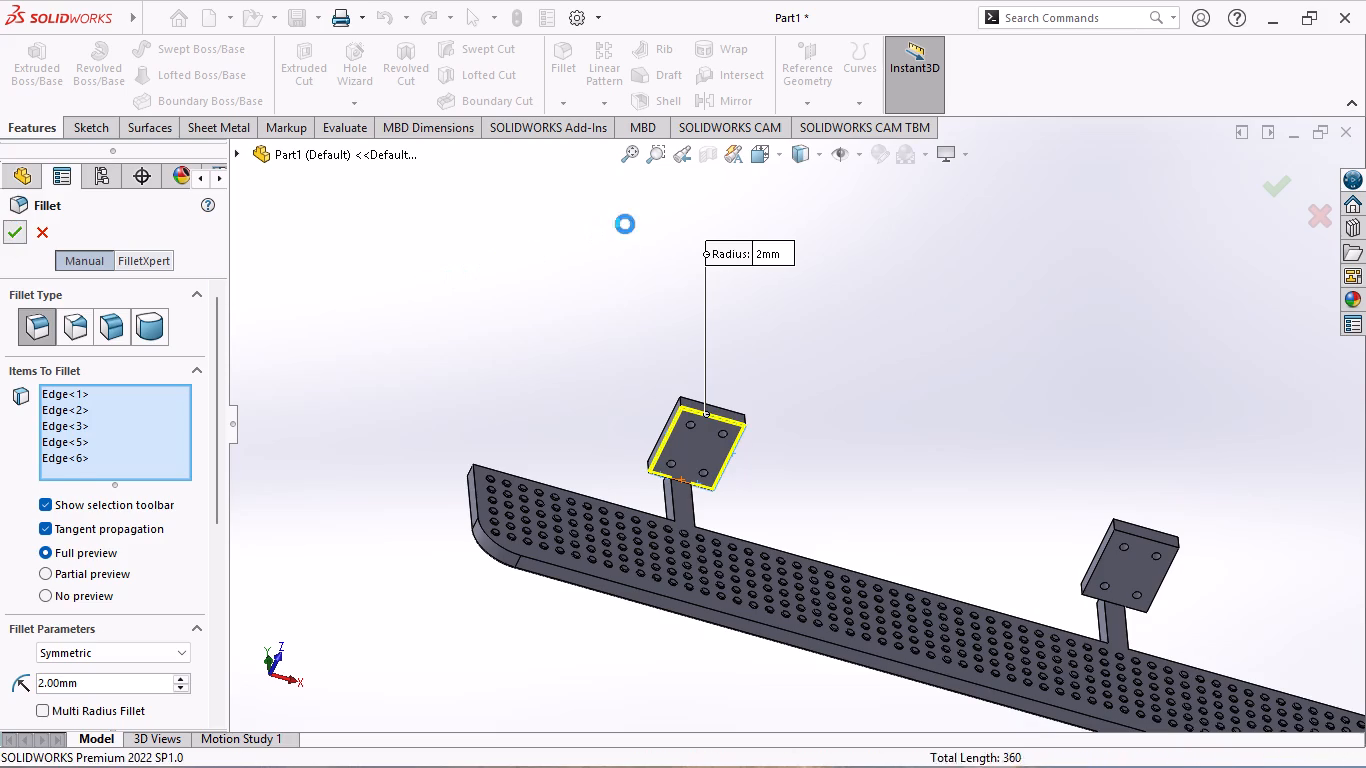
Examine the filleted edges of the first mounting plate, including where it meets the tab.
scroll(820, 419, "down", 2)
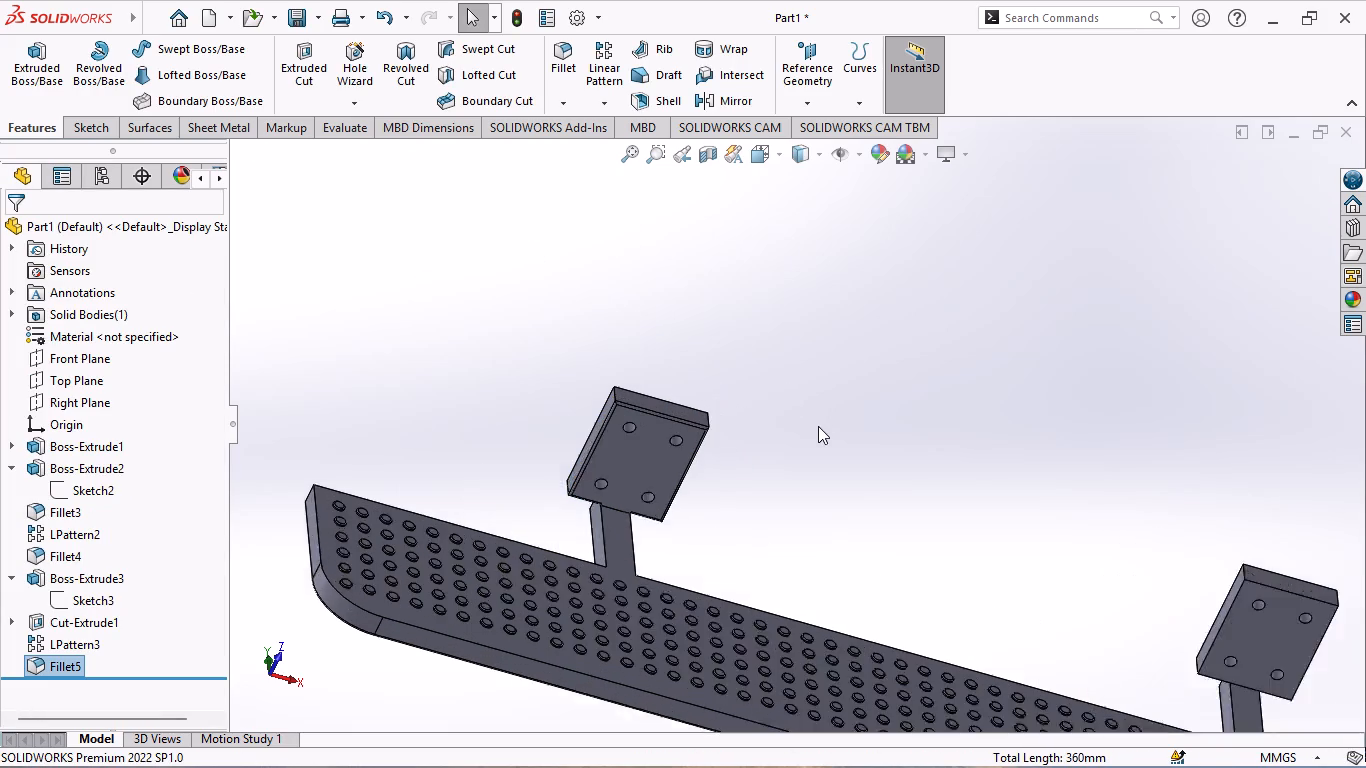
scroll(818, 426, "down", 1)
middle_click_drag(670, 554, 670, 432)
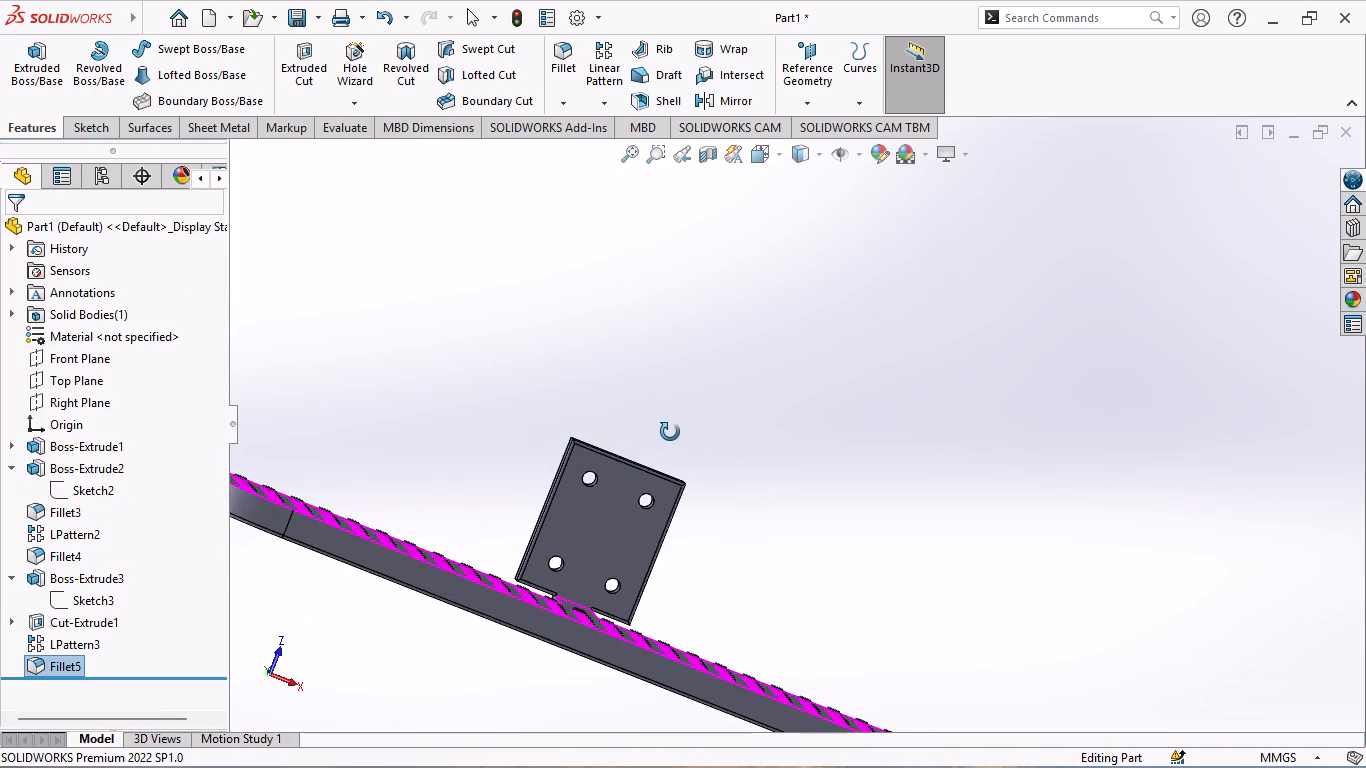
middle_click_drag(670, 432, 669, 438)
left_click(35, 122)
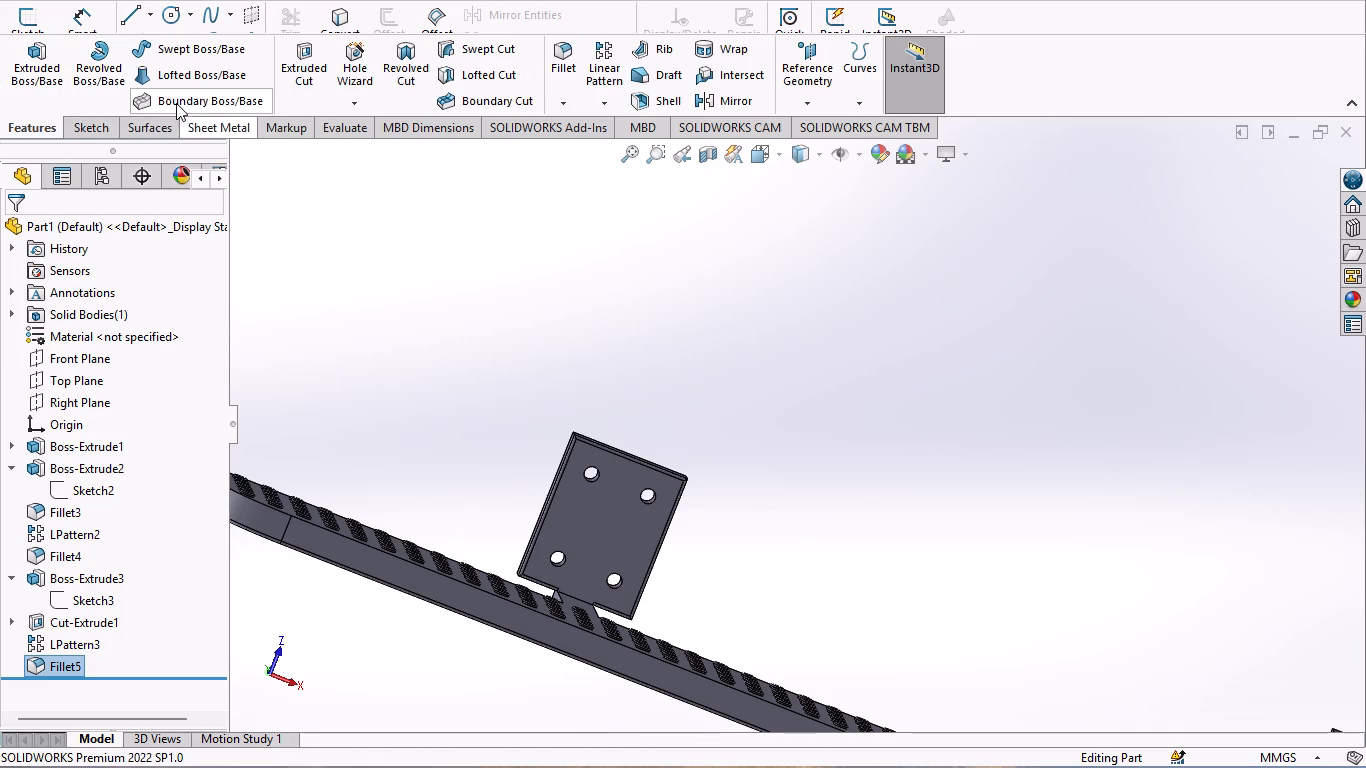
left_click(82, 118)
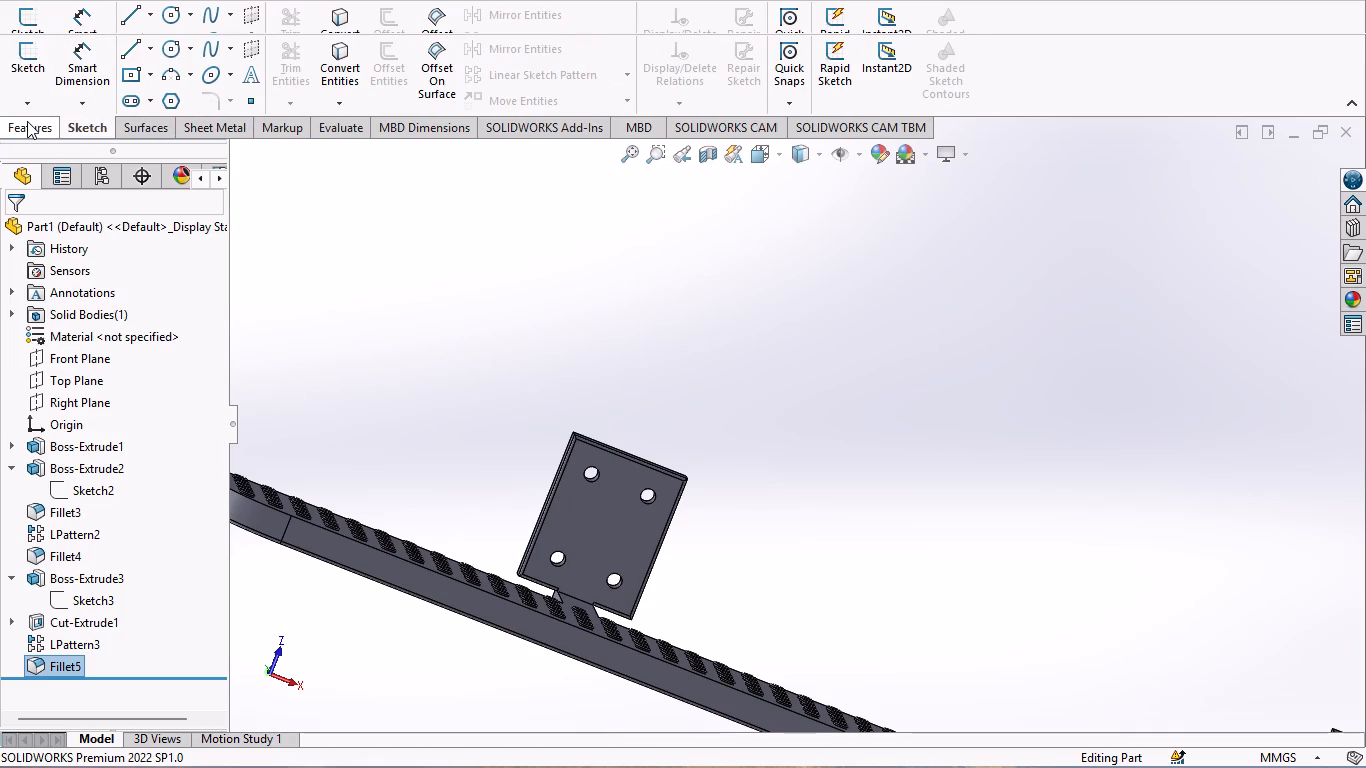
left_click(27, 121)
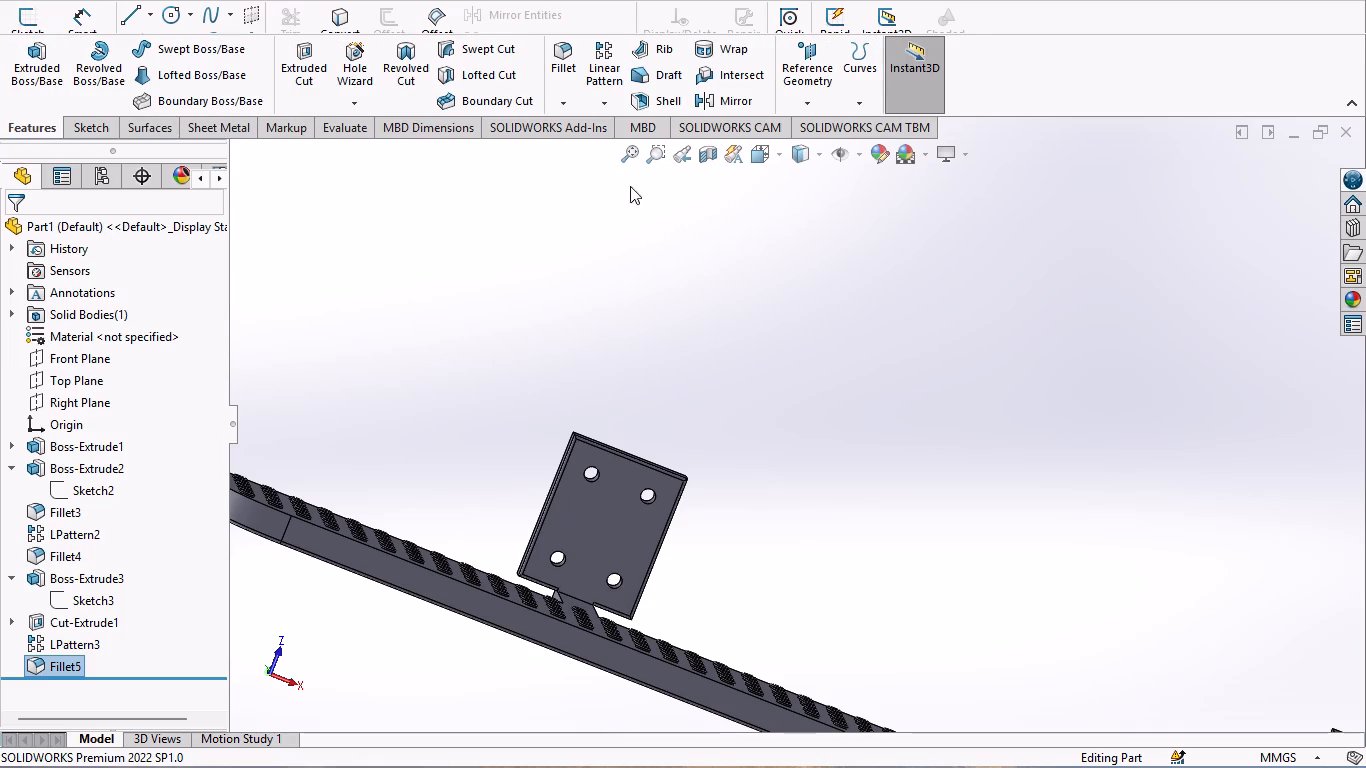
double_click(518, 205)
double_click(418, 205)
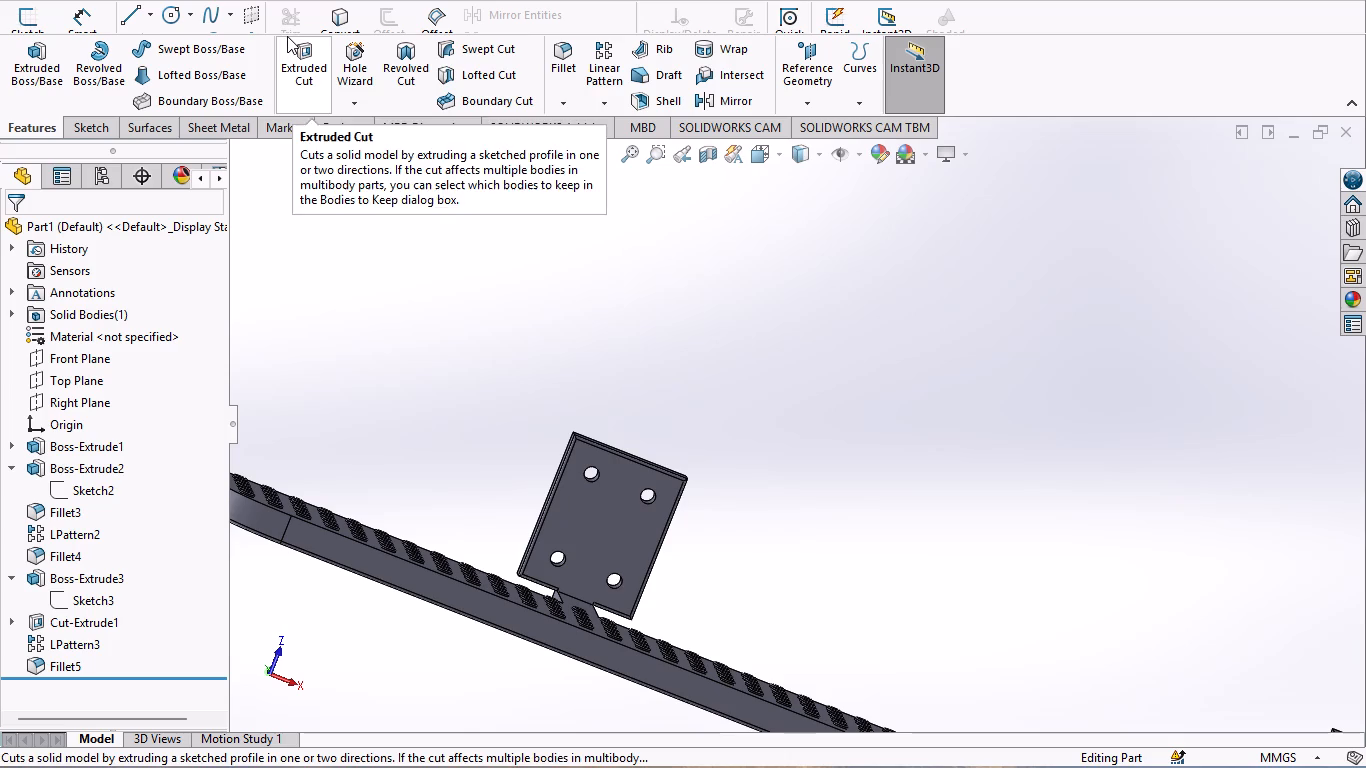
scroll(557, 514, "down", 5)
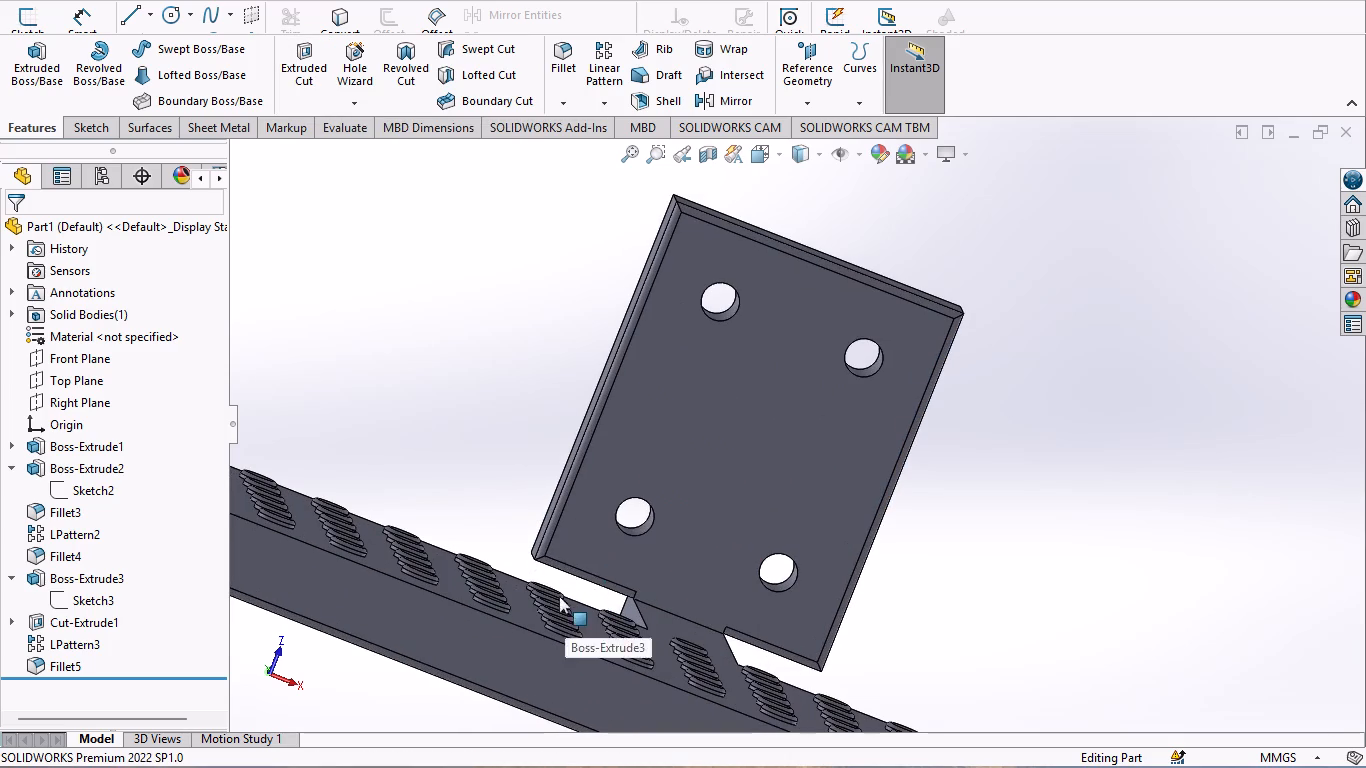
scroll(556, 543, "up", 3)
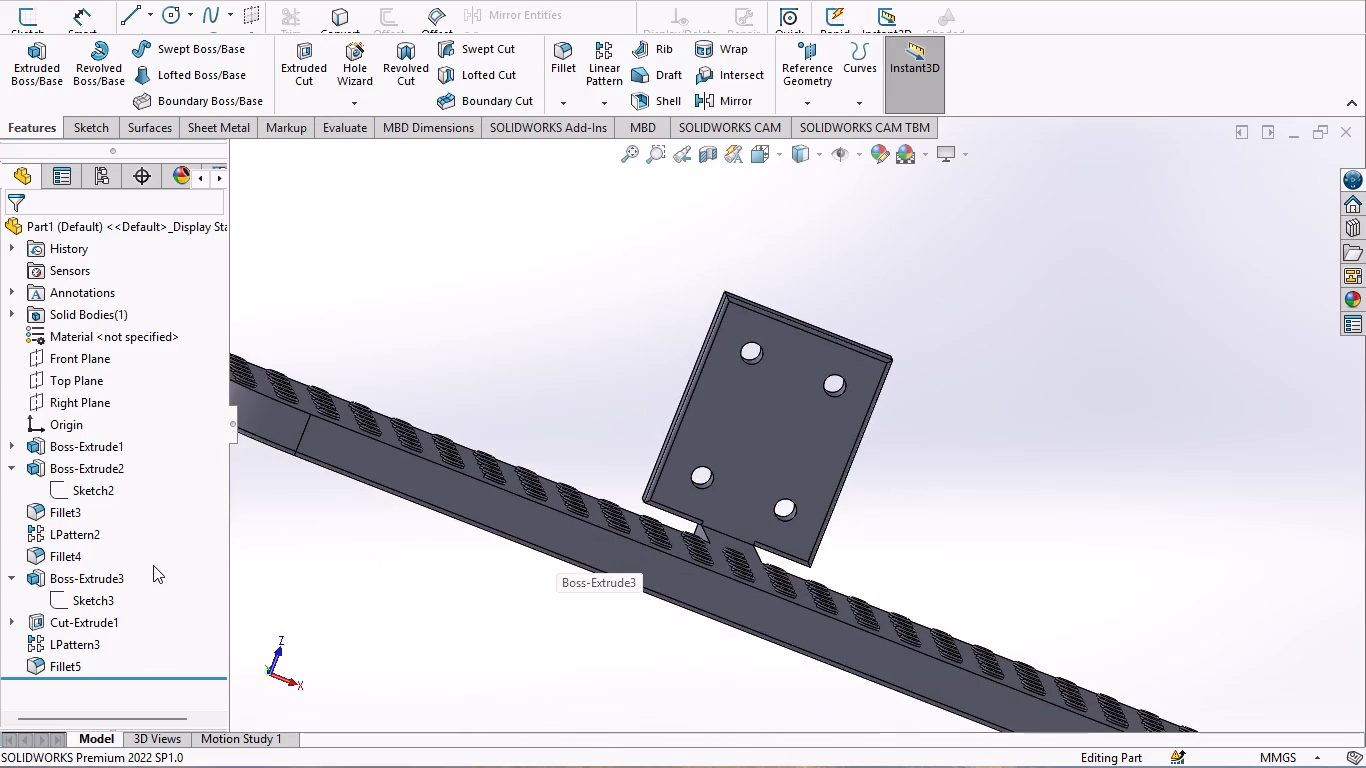
Edit Fillet5 so its 2 mm radius applies only to the top and two side edges of the first mounting plate's front face.
right_click(54, 662)
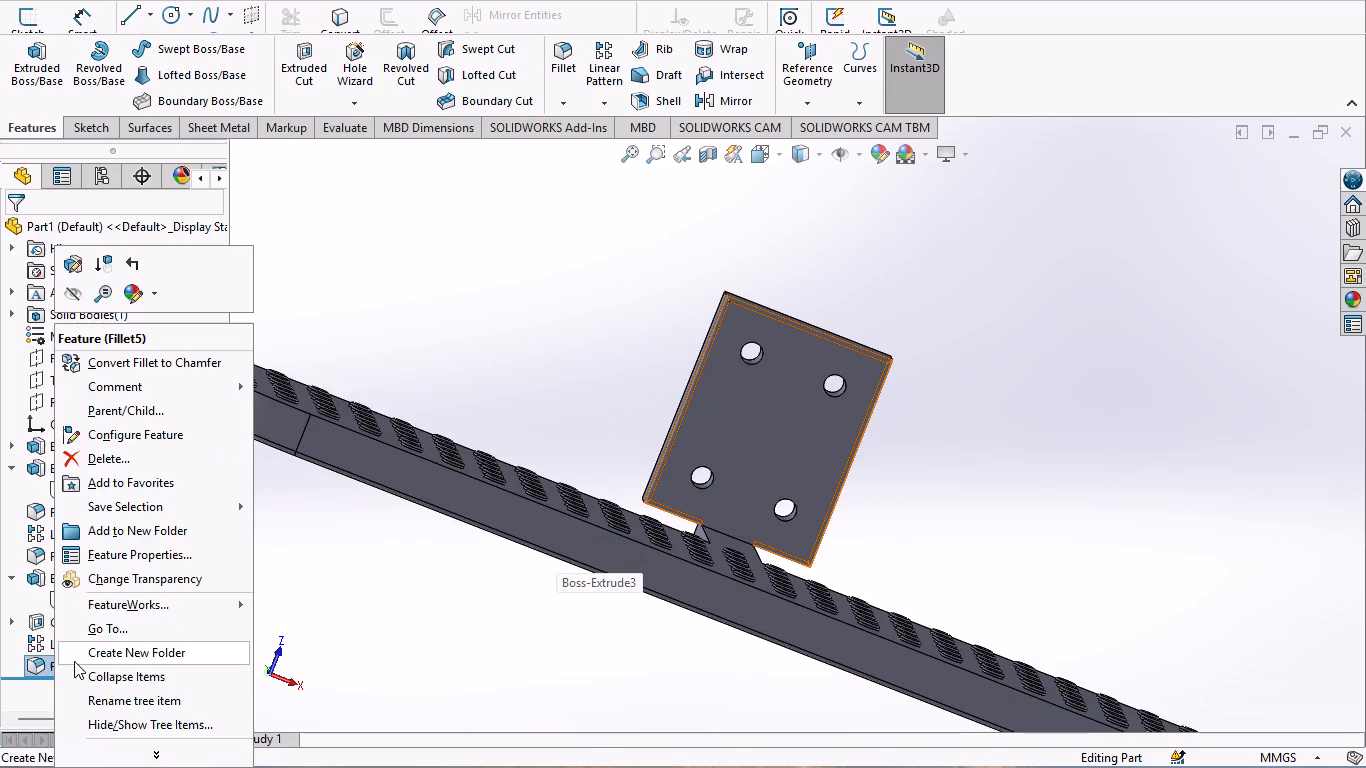
left_click(82, 264)
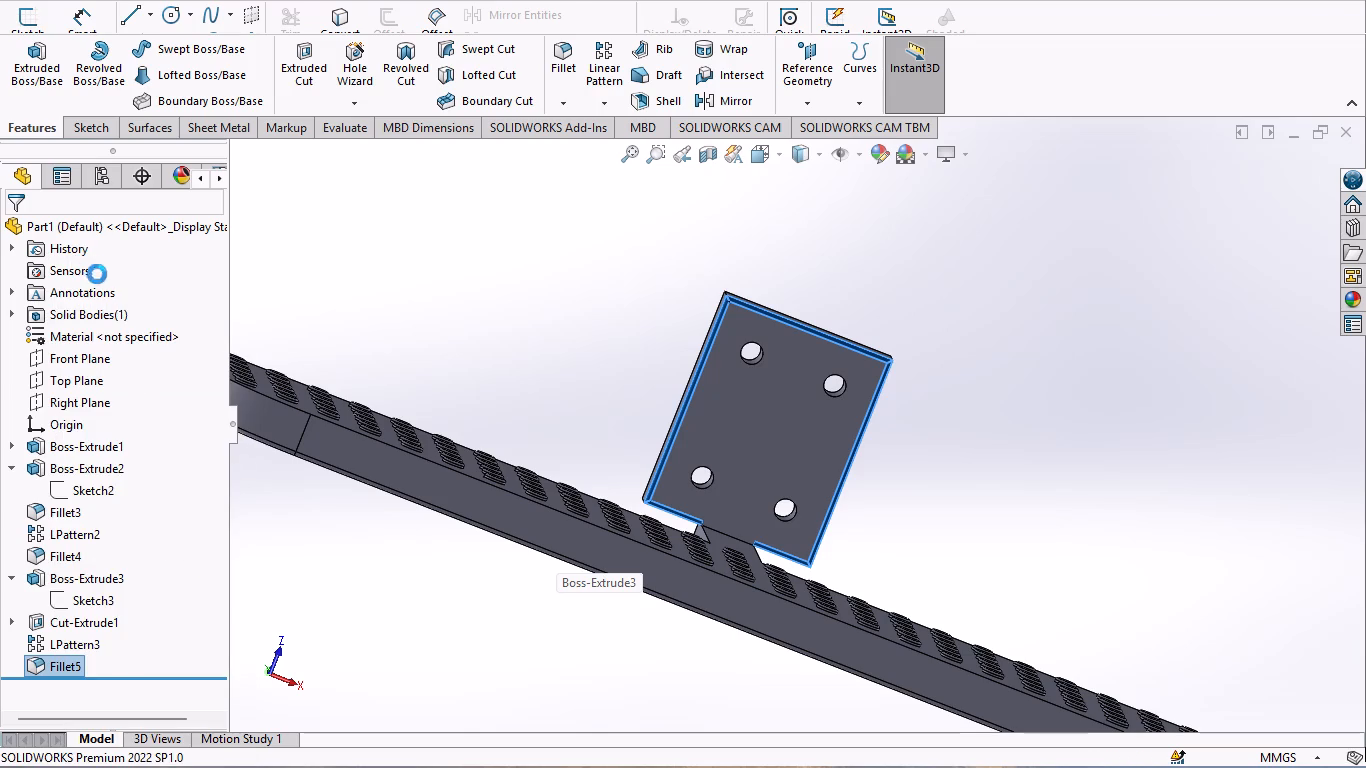
left_click(676, 512)
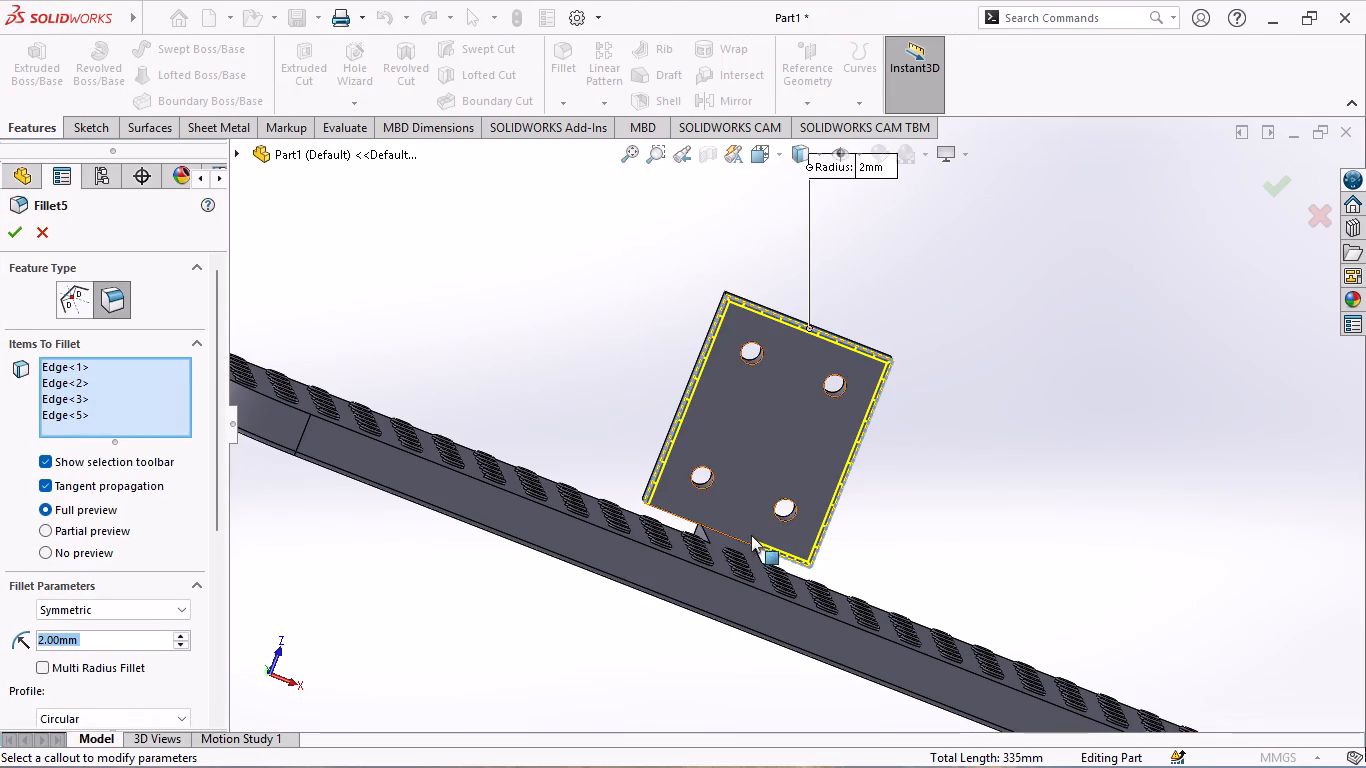
left_click(793, 555)
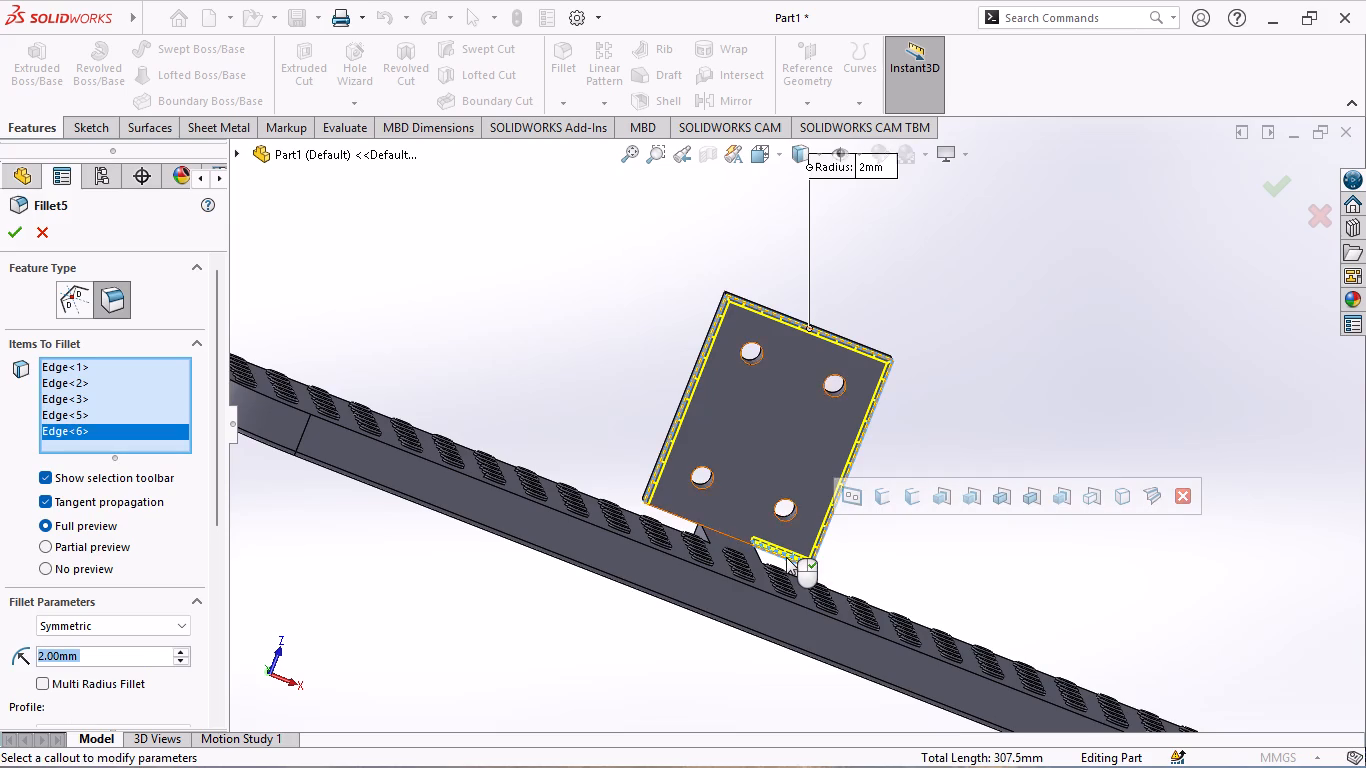
left_click(786, 557)
left_click(969, 498)
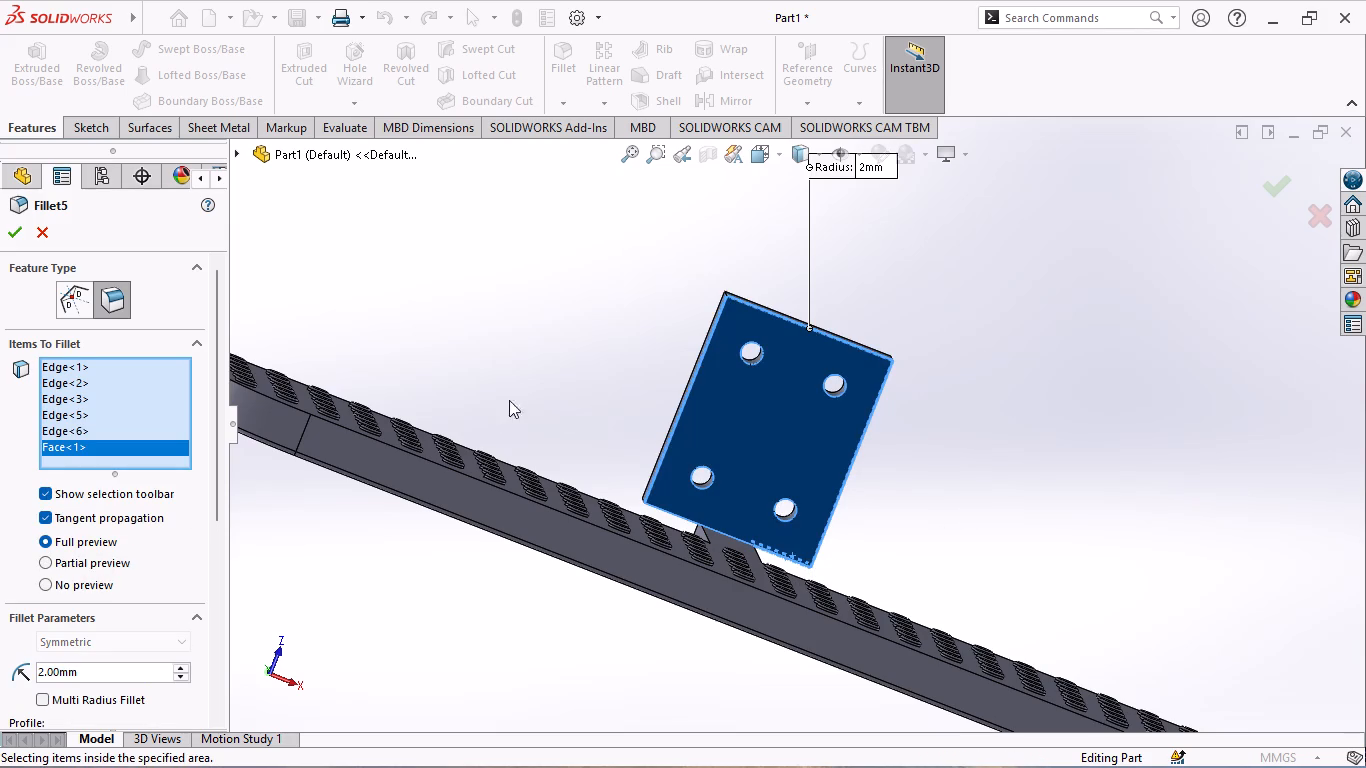
right_click(143, 396)
left_click(220, 410)
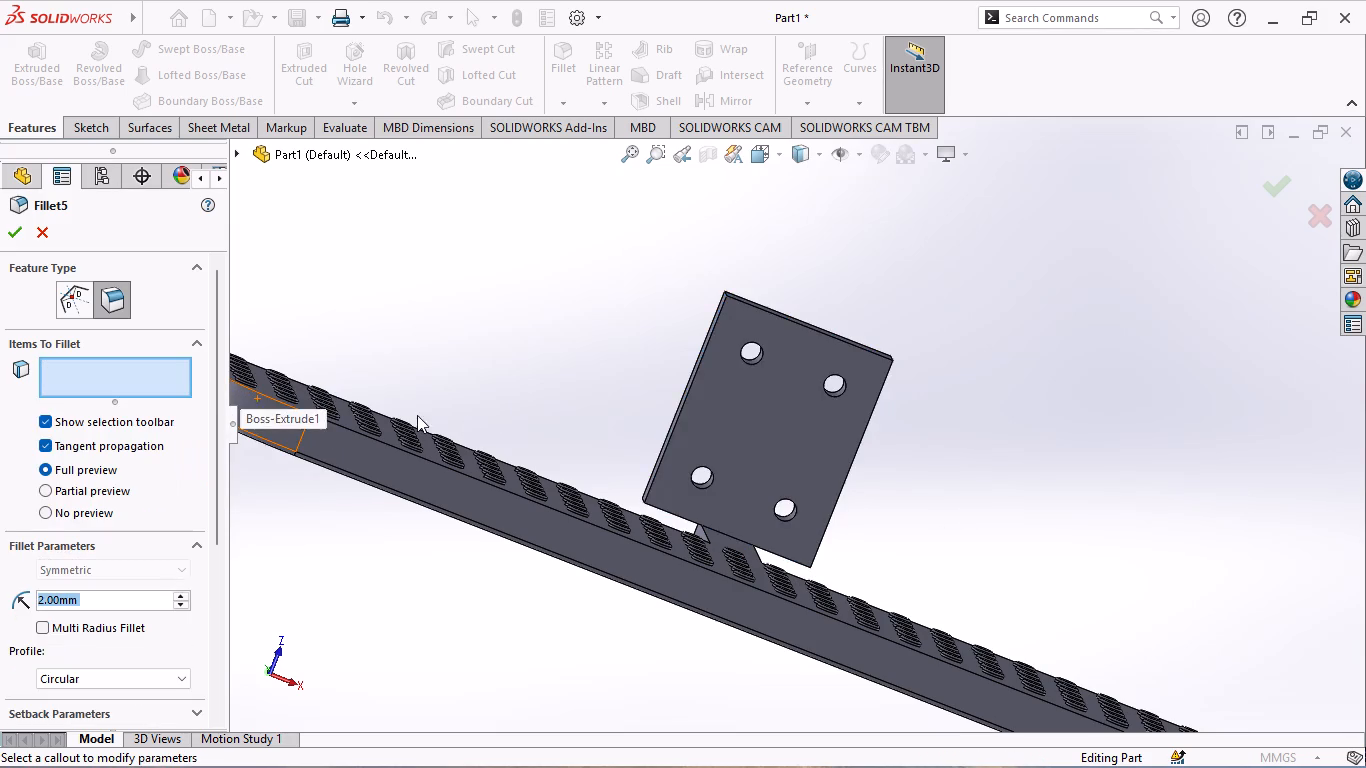
left_click(798, 323)
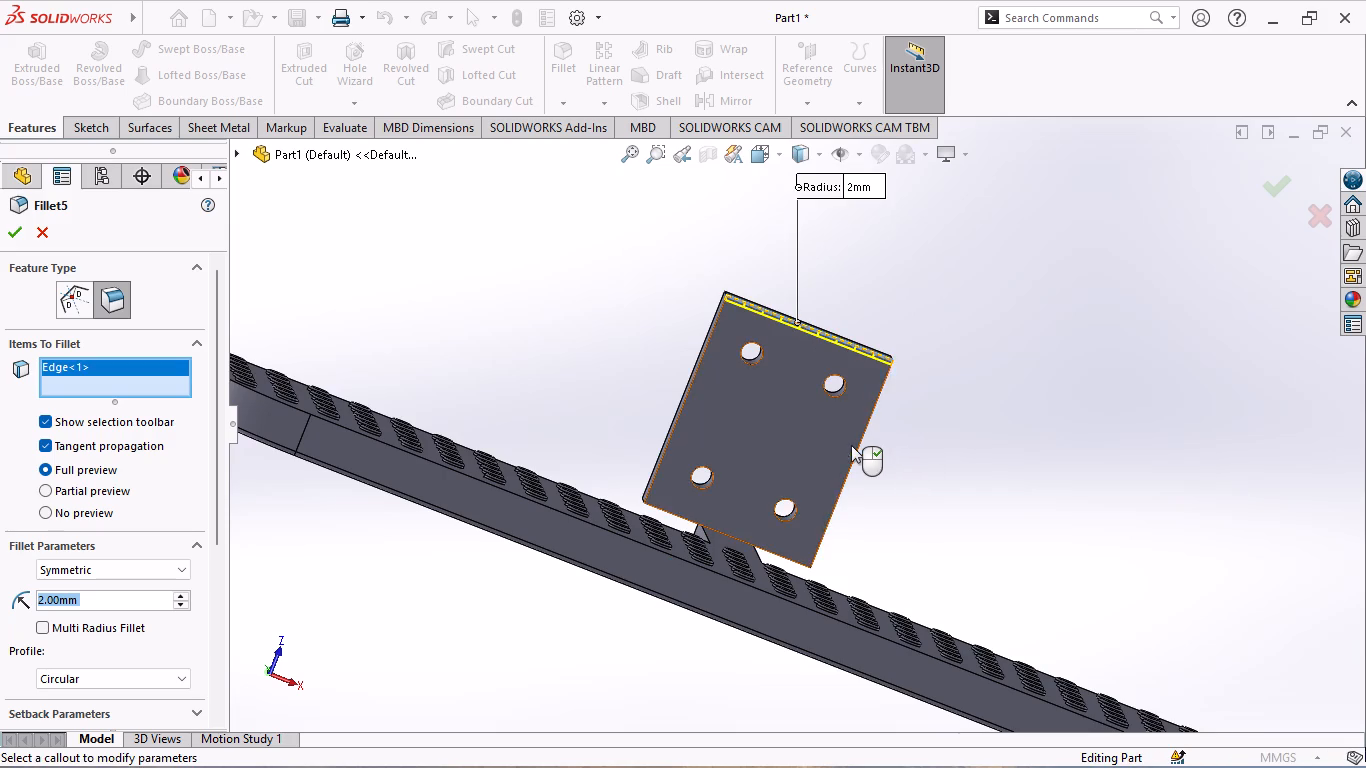
left_click(854, 455)
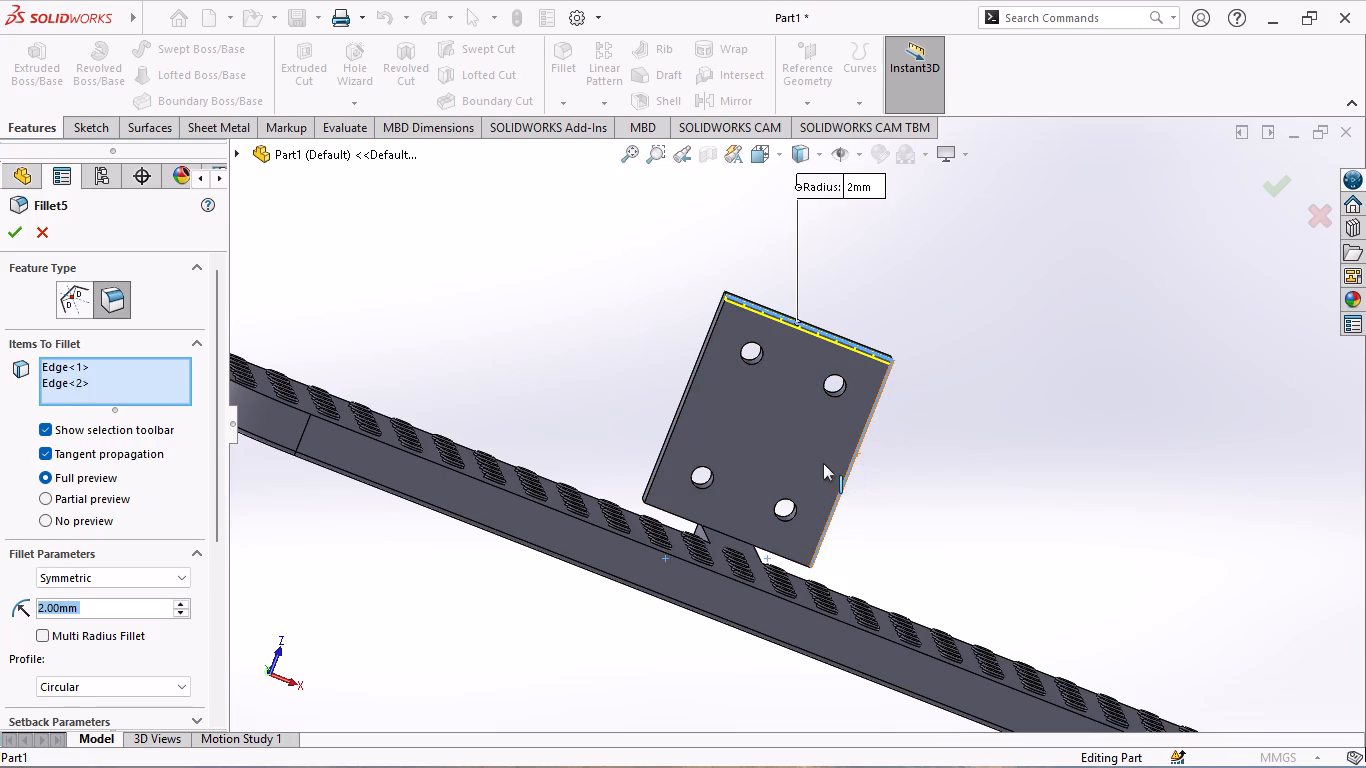
left_click(680, 419)
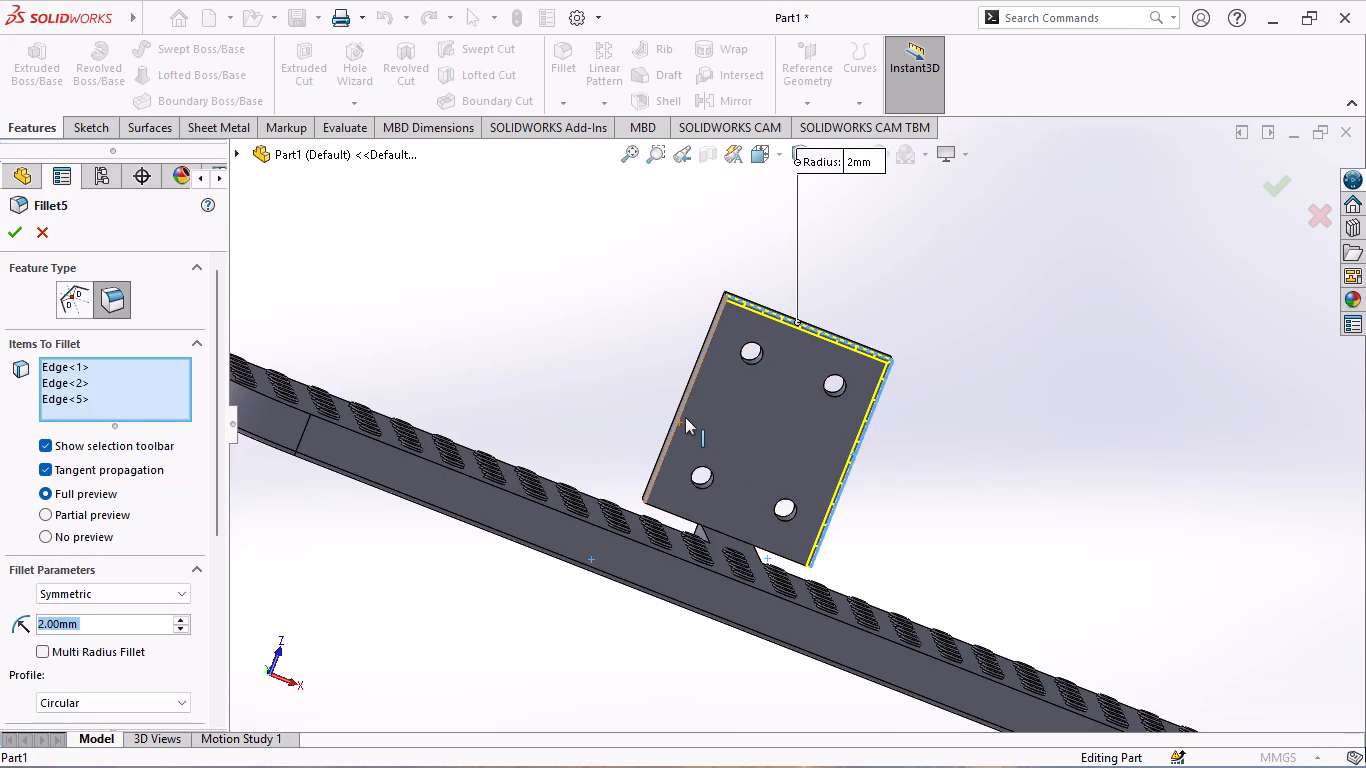
middle_click_drag(921, 459, 977, 511)
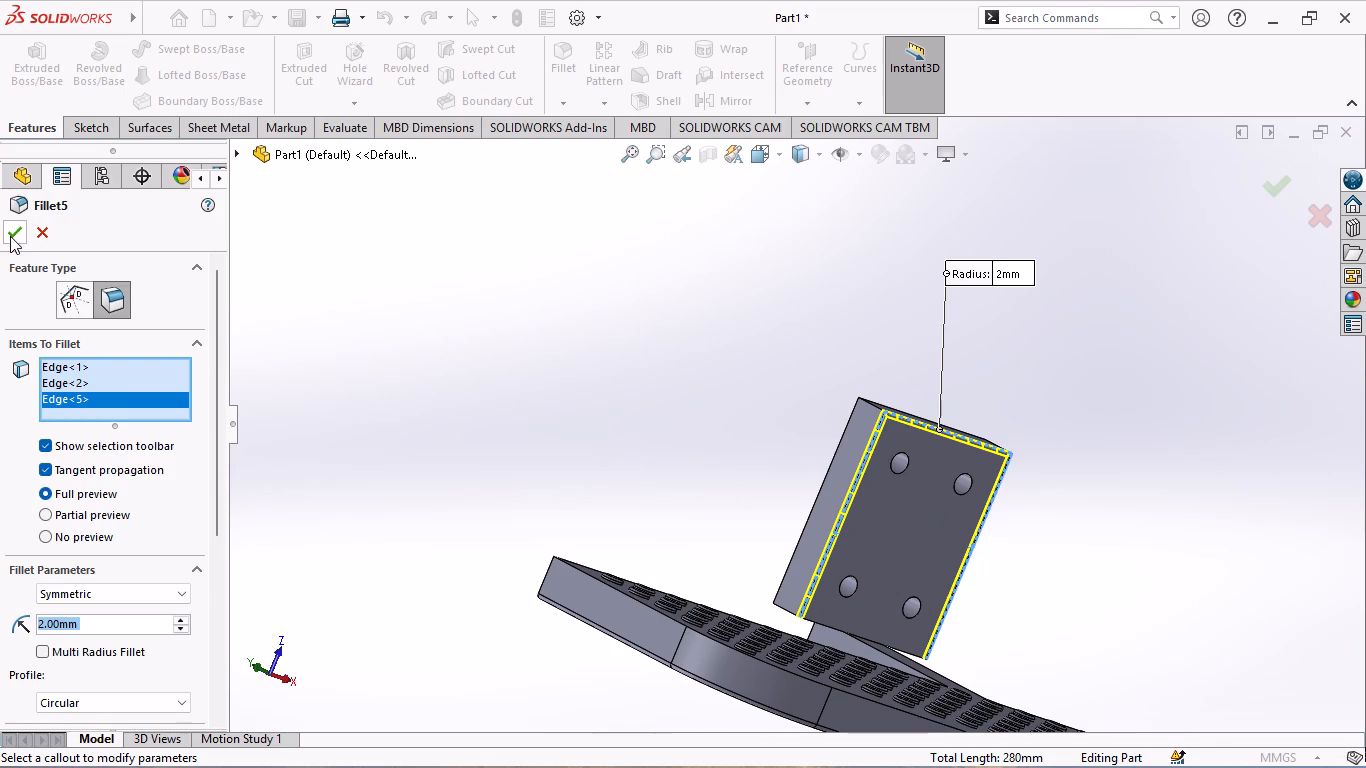
left_click(10, 236)
left_click(576, 274)
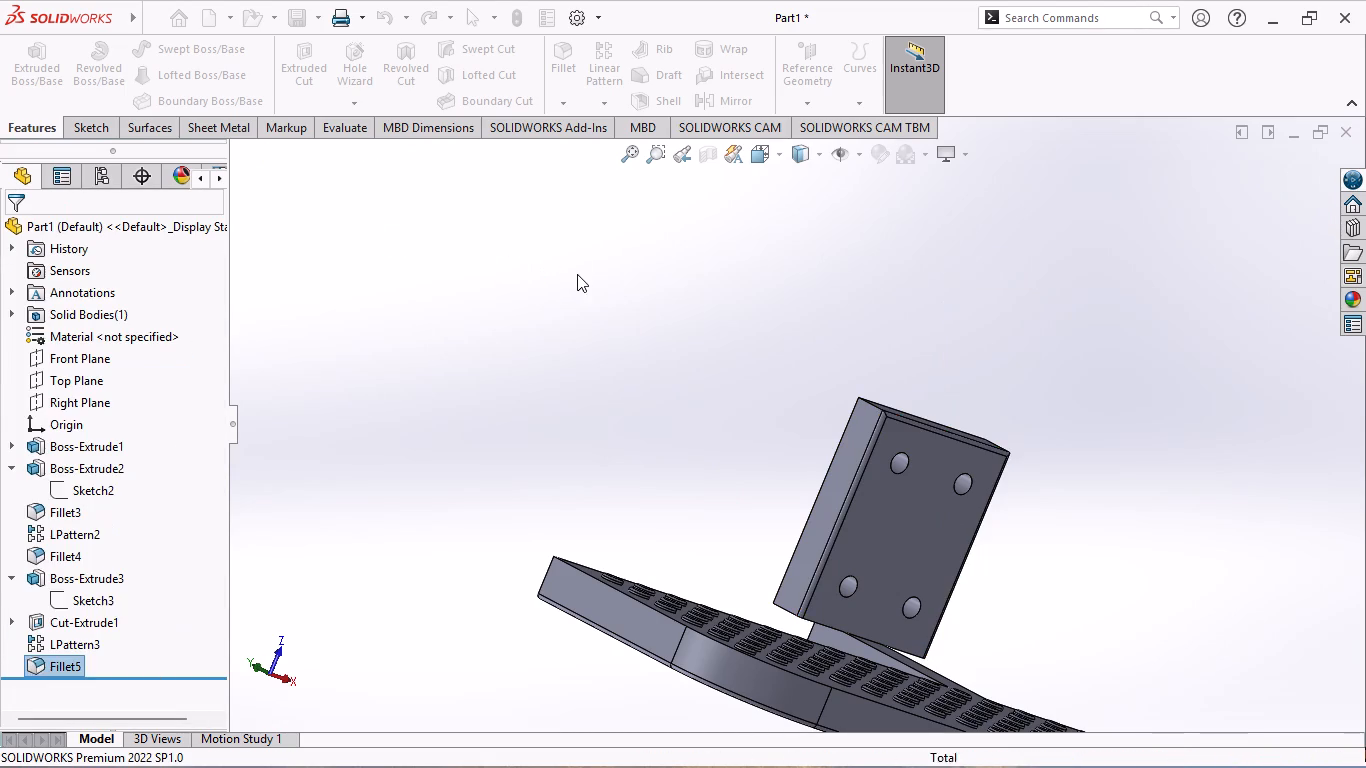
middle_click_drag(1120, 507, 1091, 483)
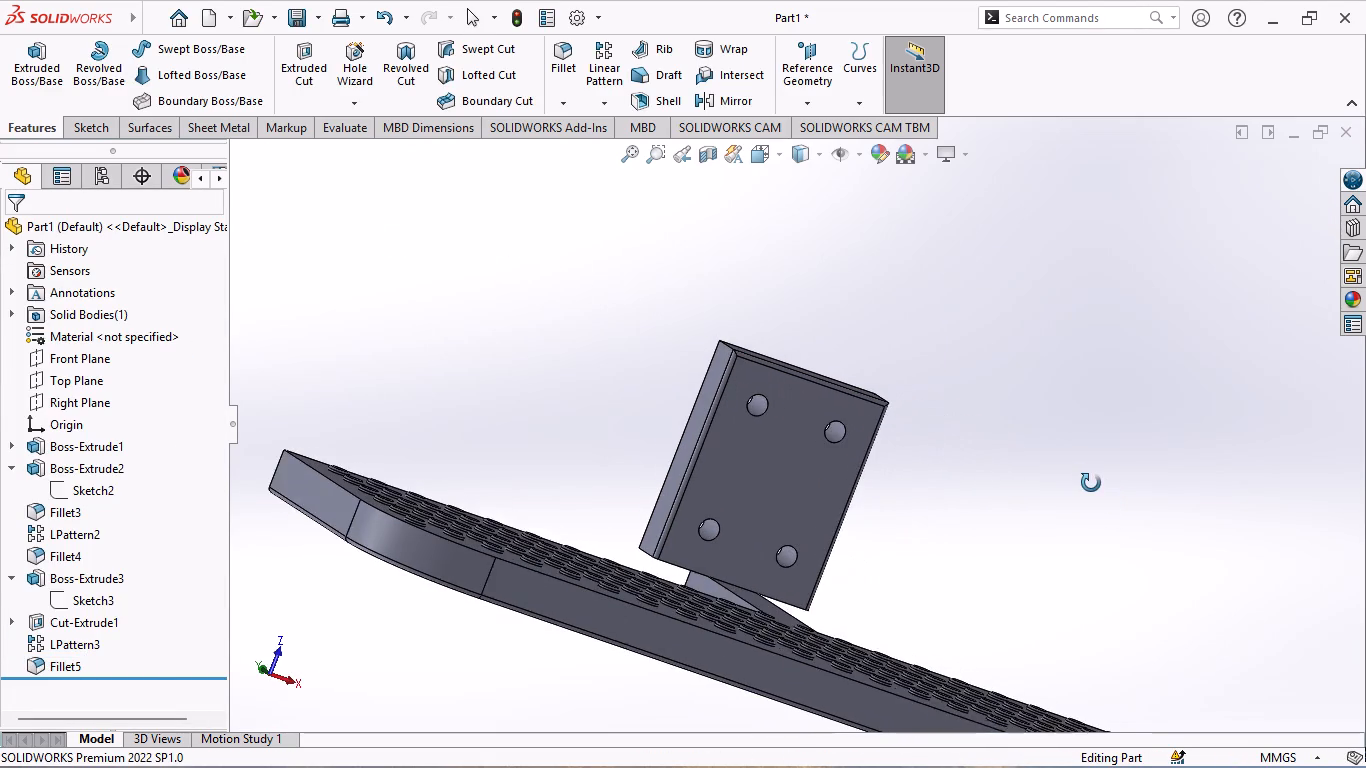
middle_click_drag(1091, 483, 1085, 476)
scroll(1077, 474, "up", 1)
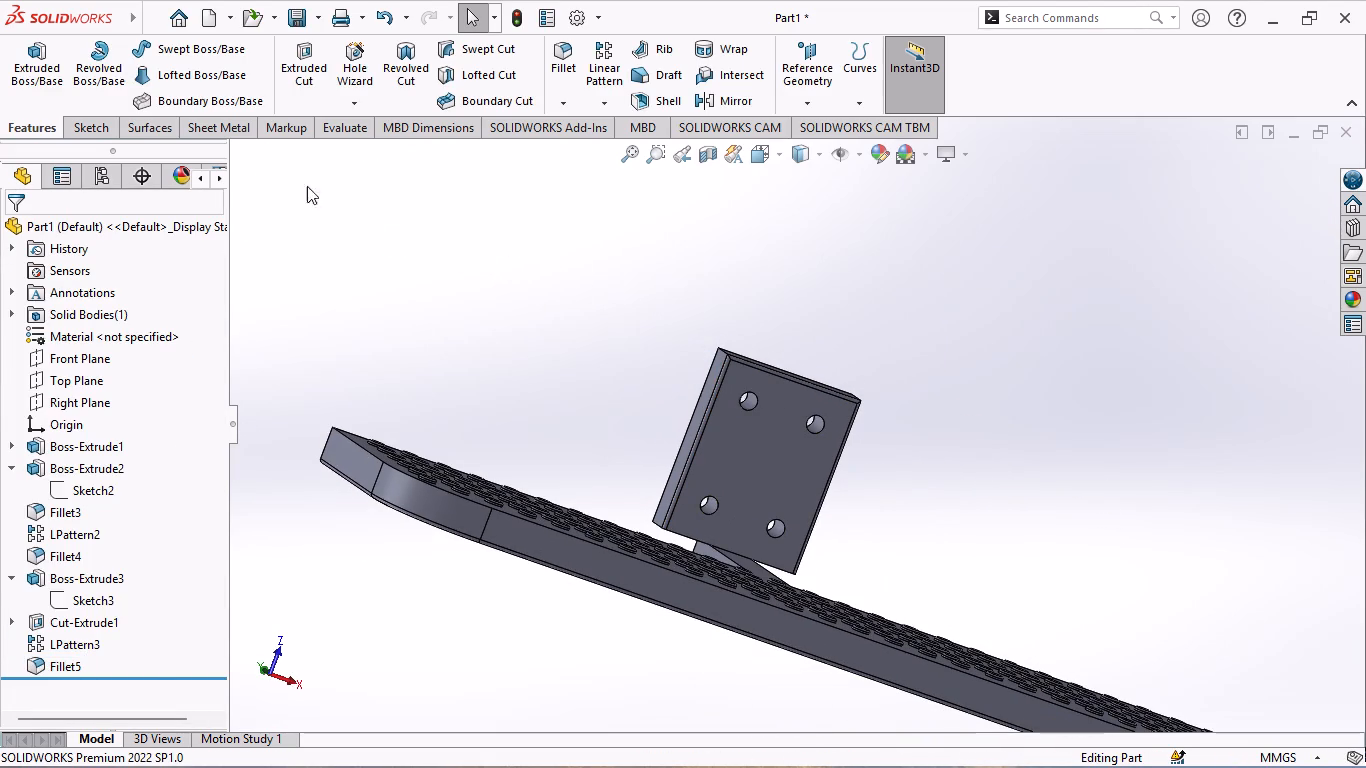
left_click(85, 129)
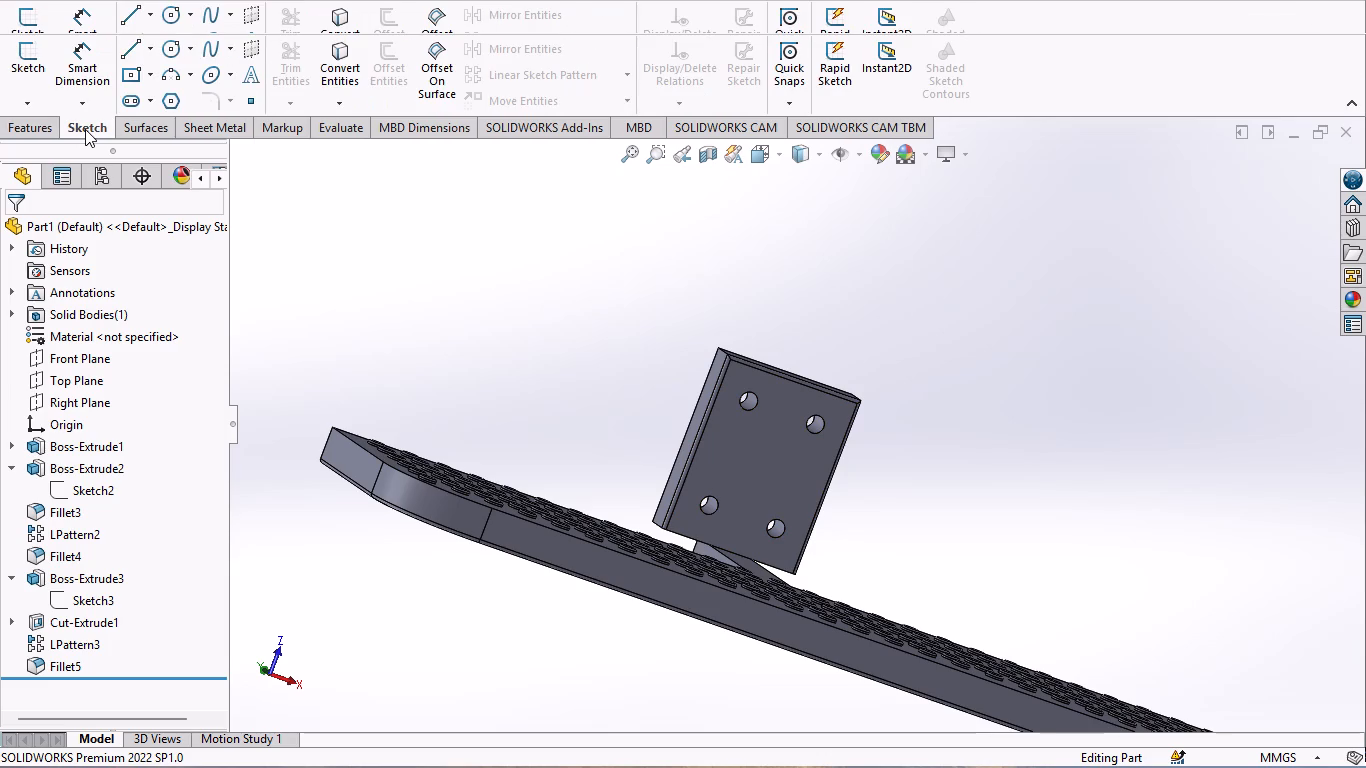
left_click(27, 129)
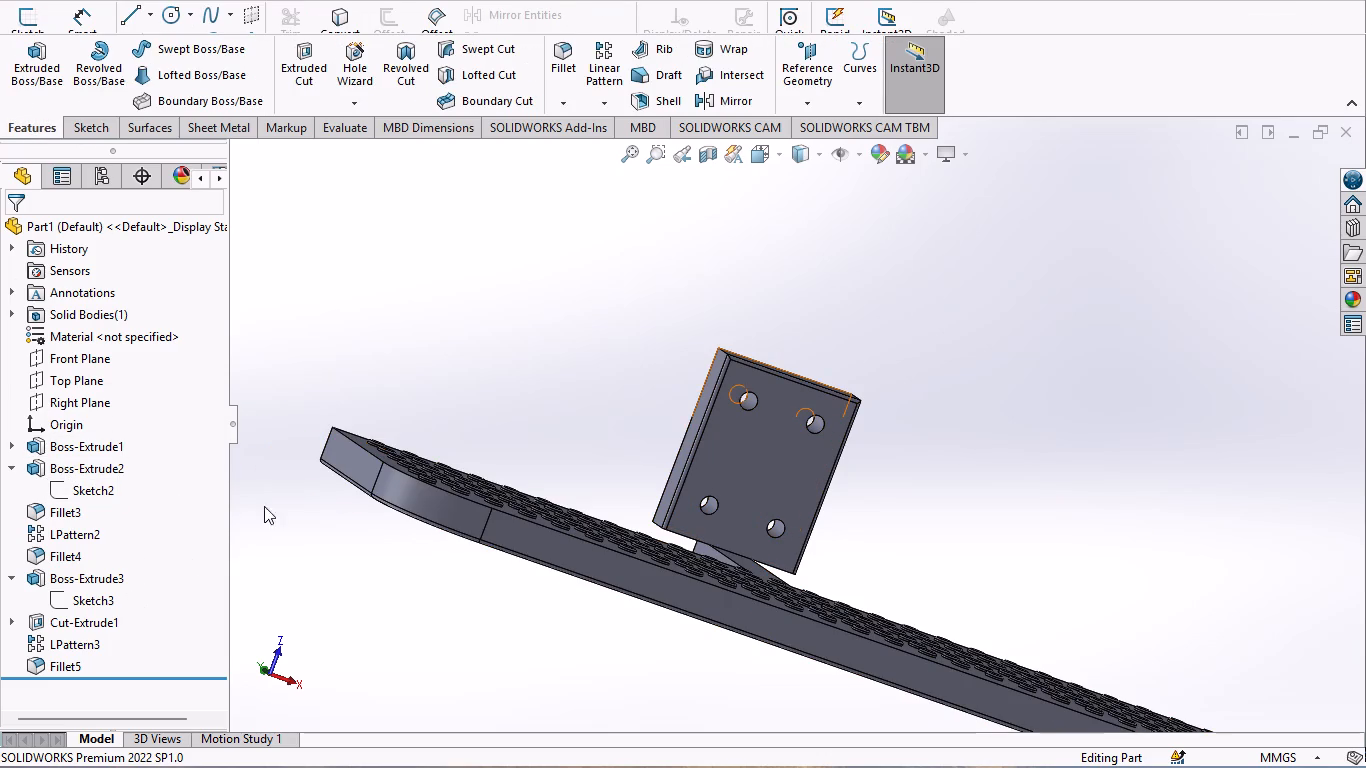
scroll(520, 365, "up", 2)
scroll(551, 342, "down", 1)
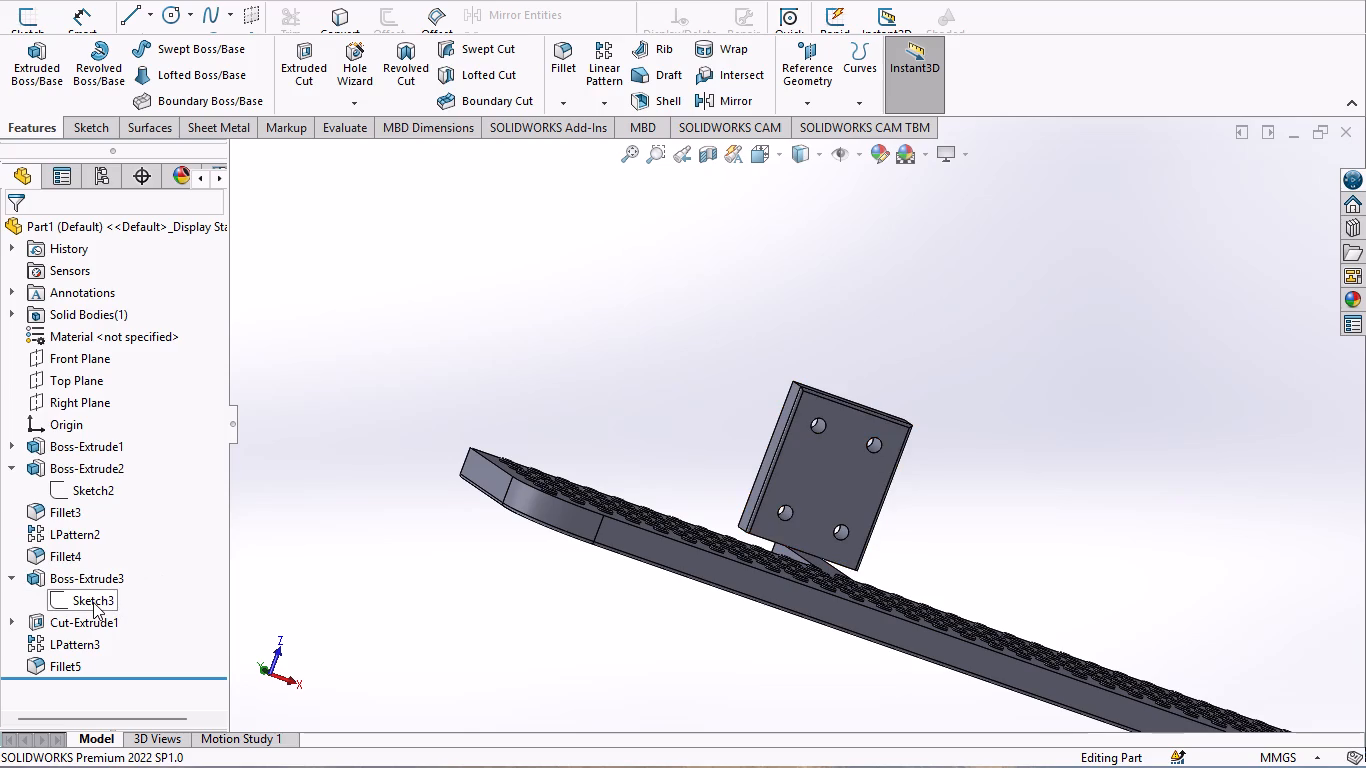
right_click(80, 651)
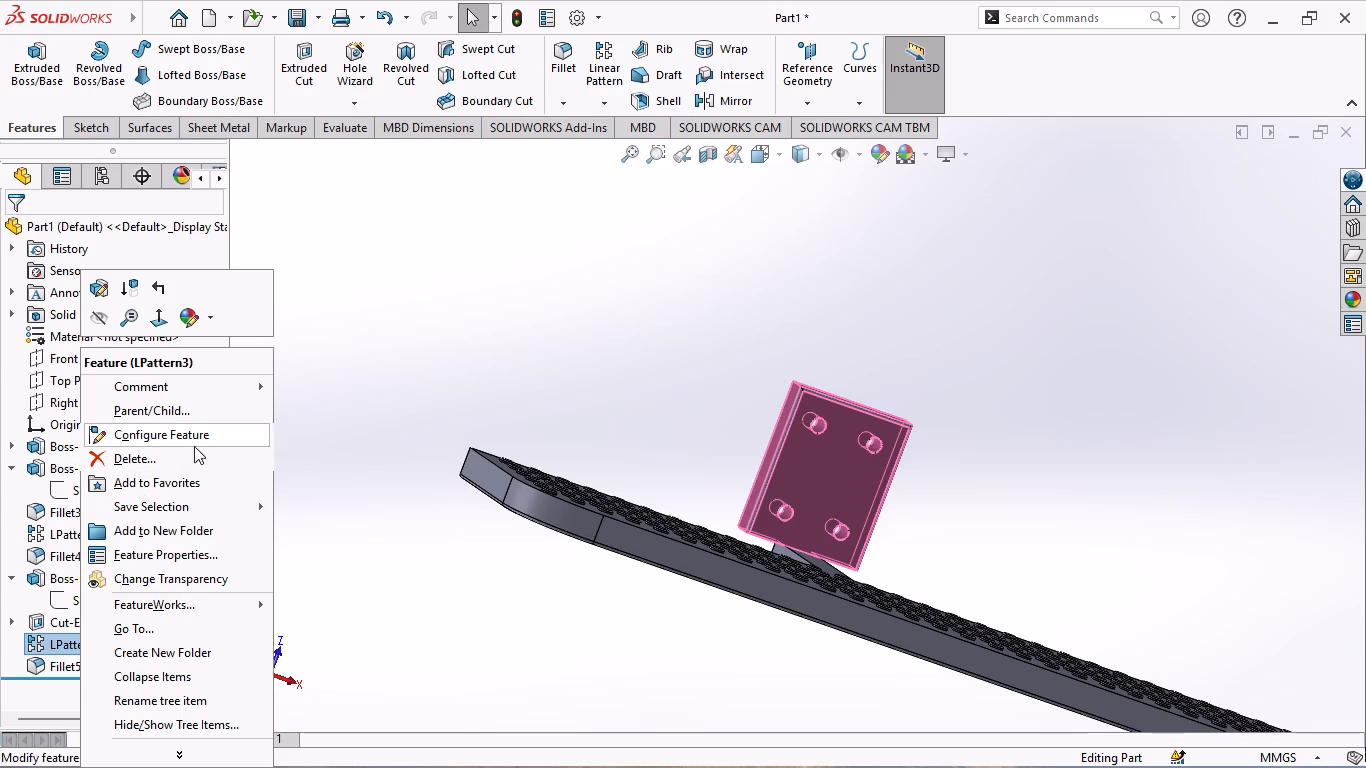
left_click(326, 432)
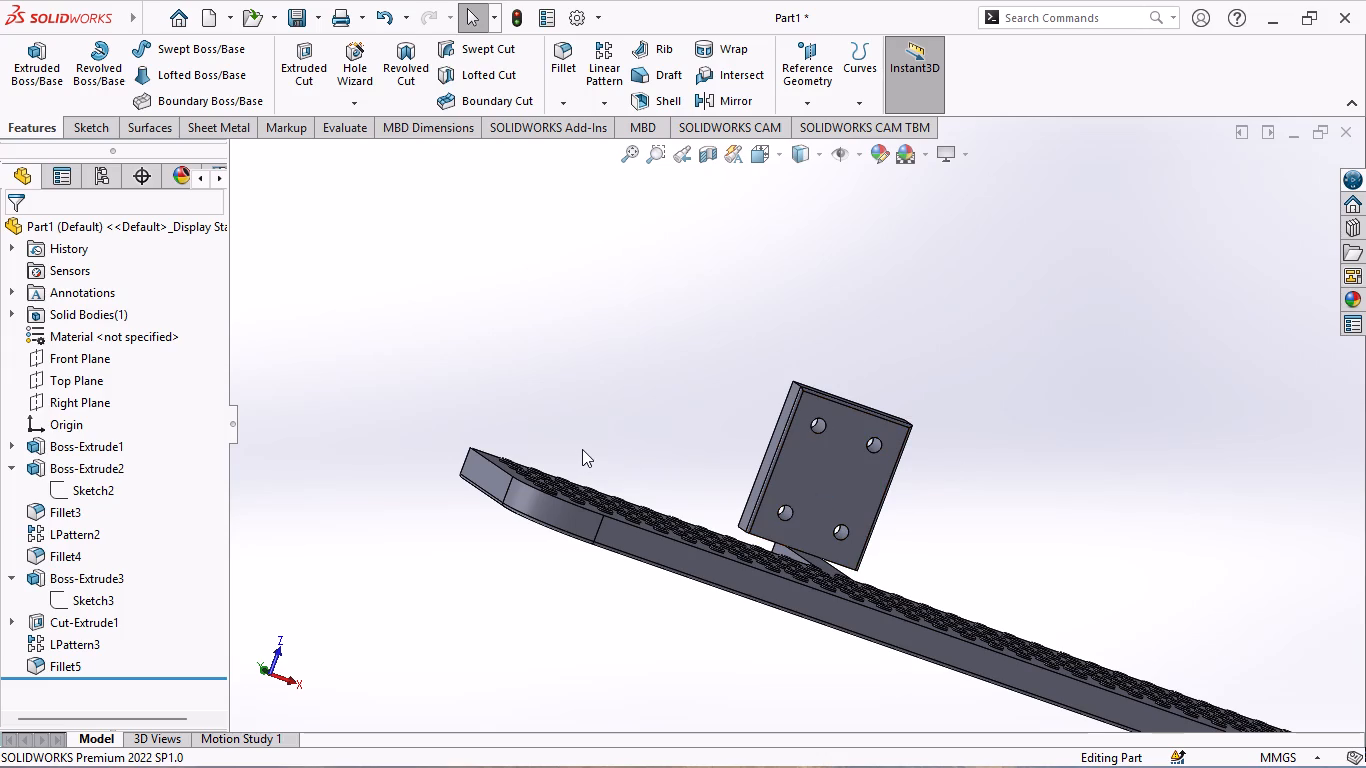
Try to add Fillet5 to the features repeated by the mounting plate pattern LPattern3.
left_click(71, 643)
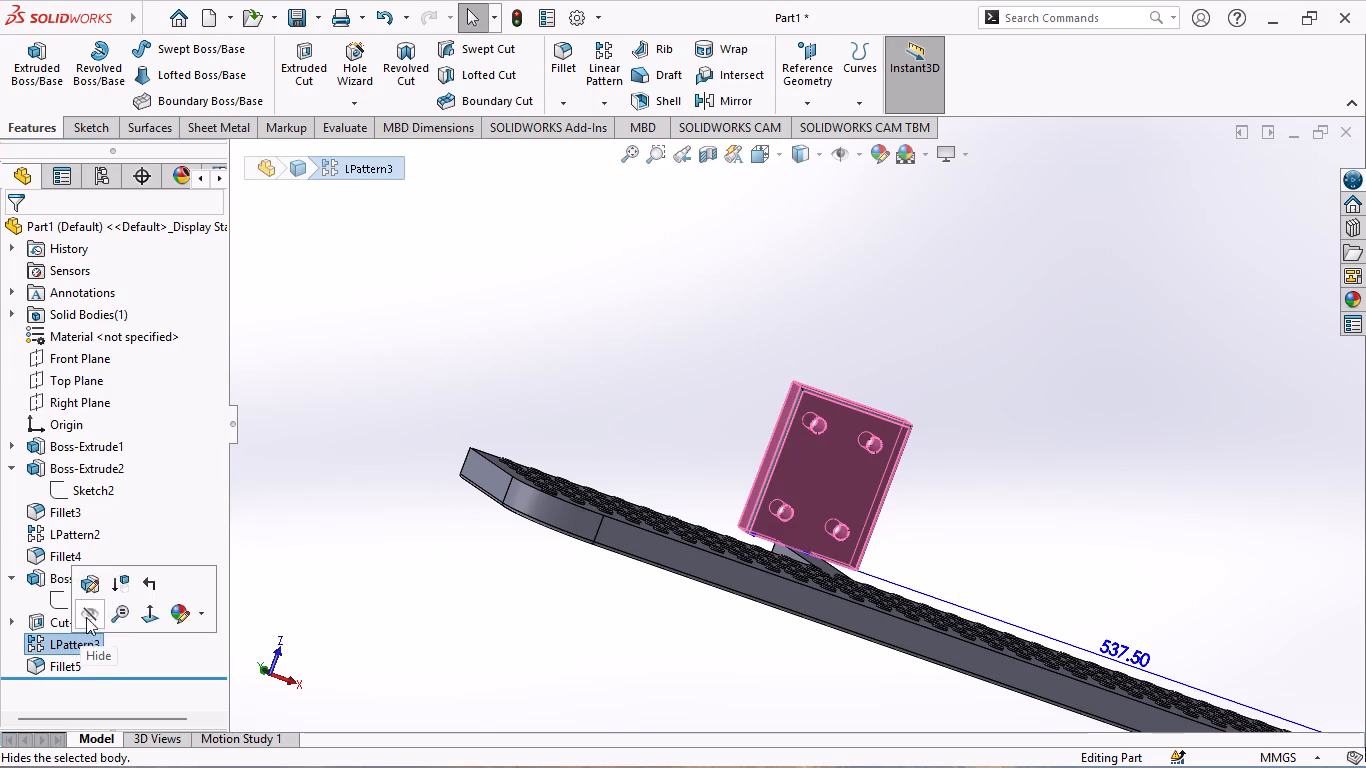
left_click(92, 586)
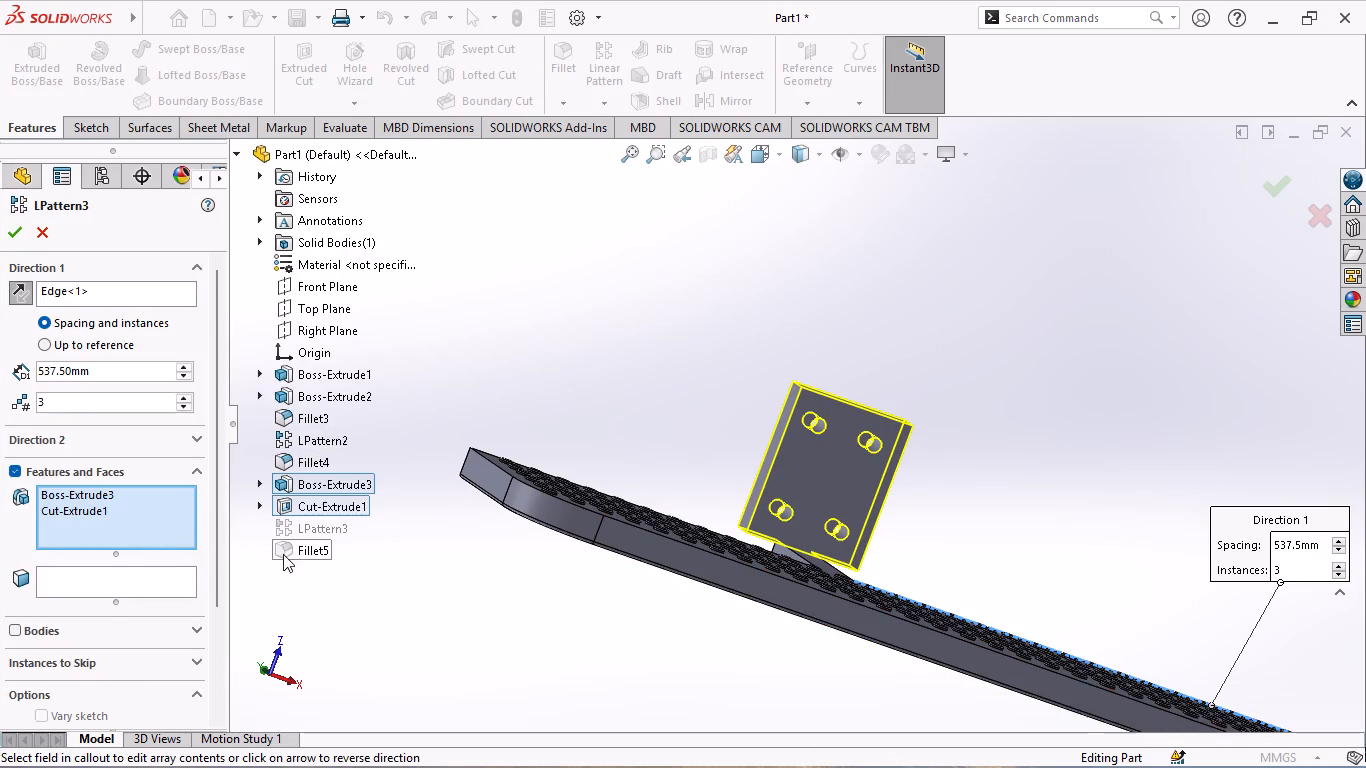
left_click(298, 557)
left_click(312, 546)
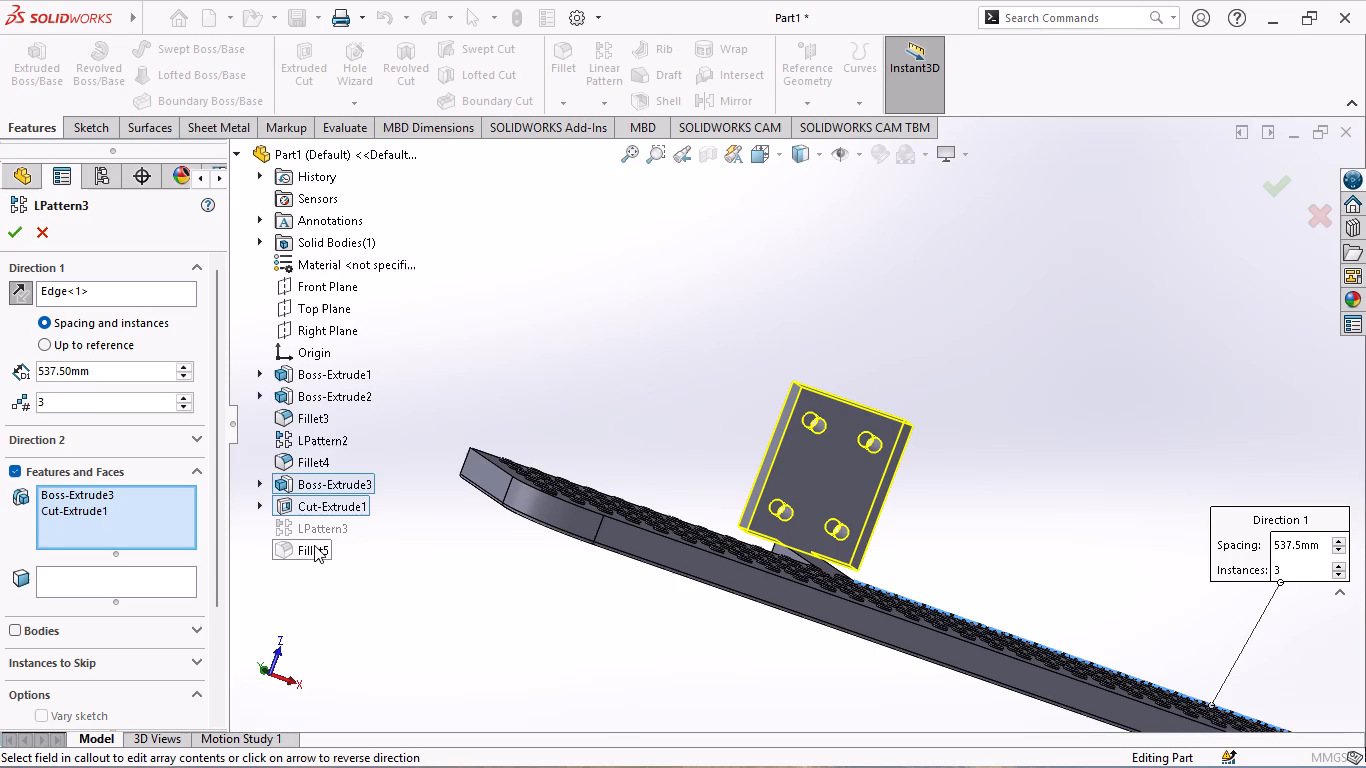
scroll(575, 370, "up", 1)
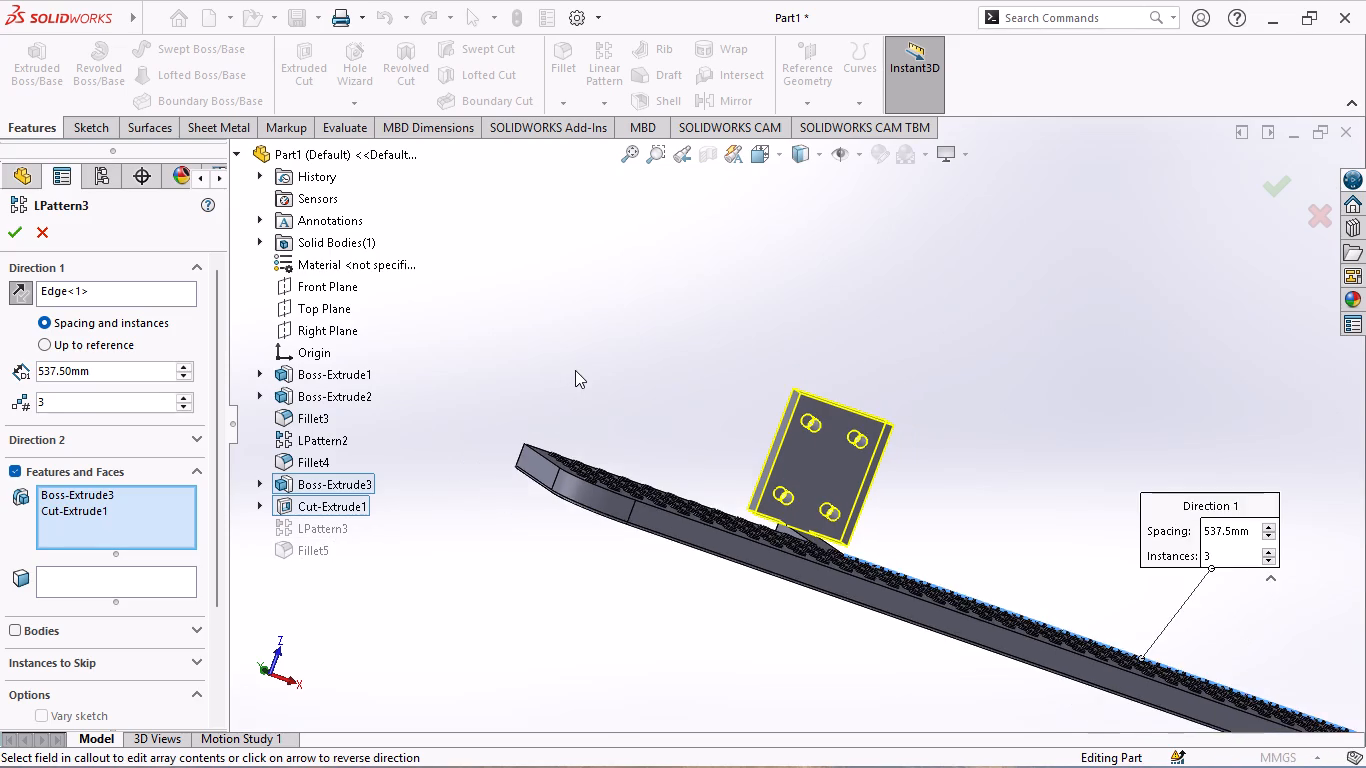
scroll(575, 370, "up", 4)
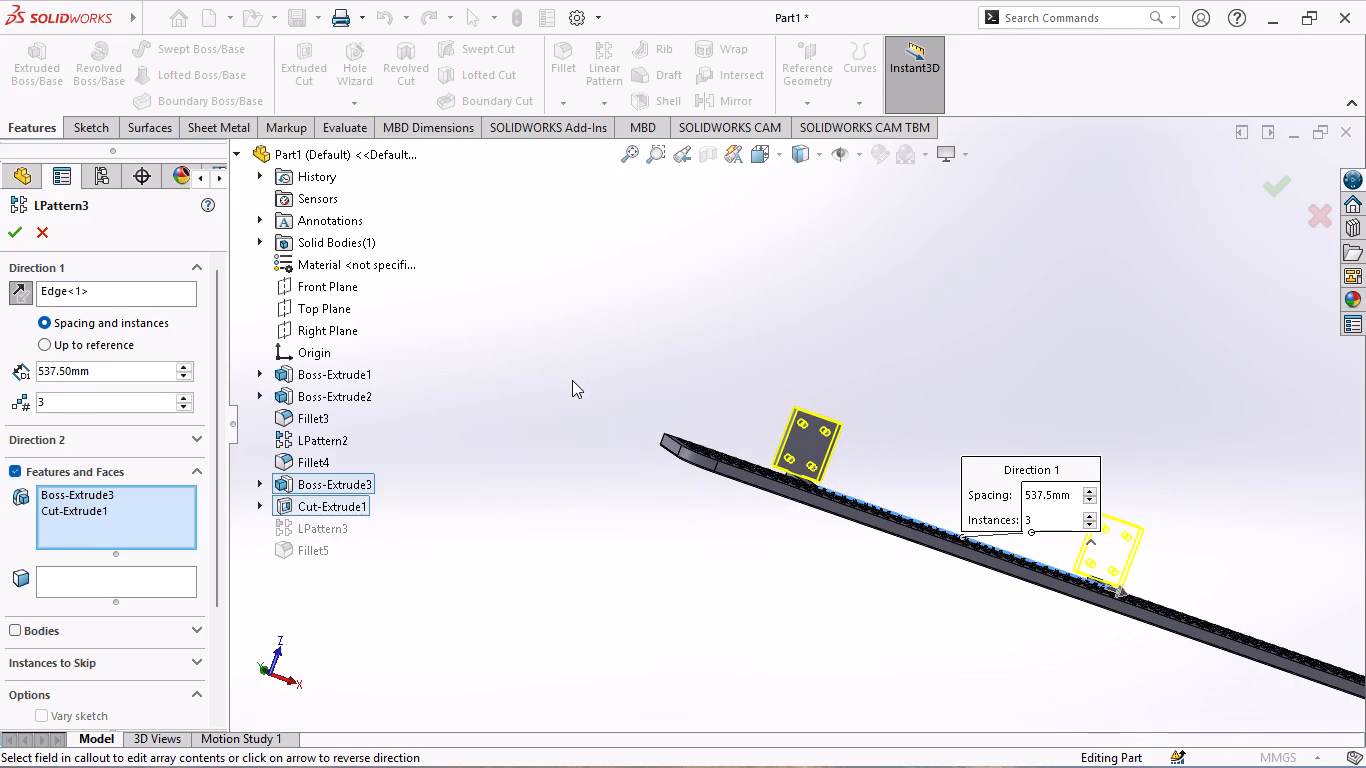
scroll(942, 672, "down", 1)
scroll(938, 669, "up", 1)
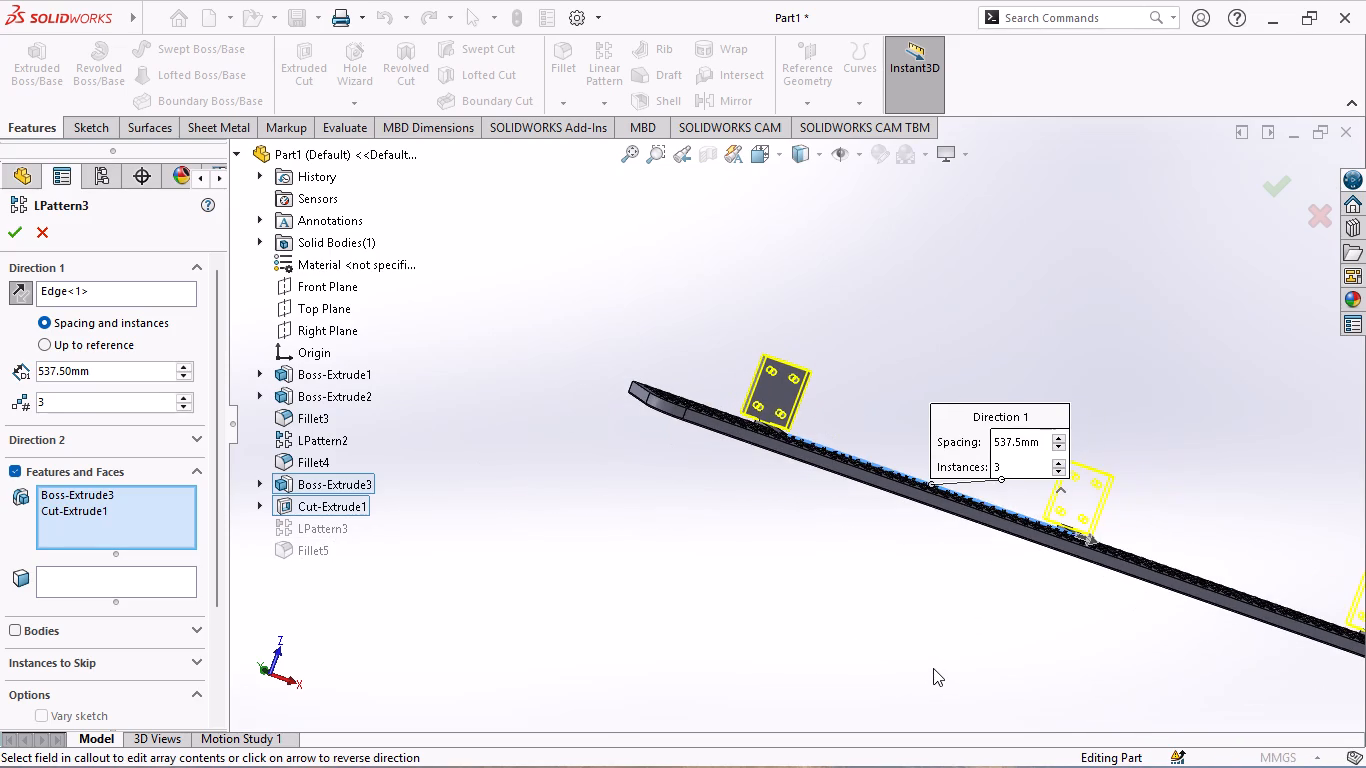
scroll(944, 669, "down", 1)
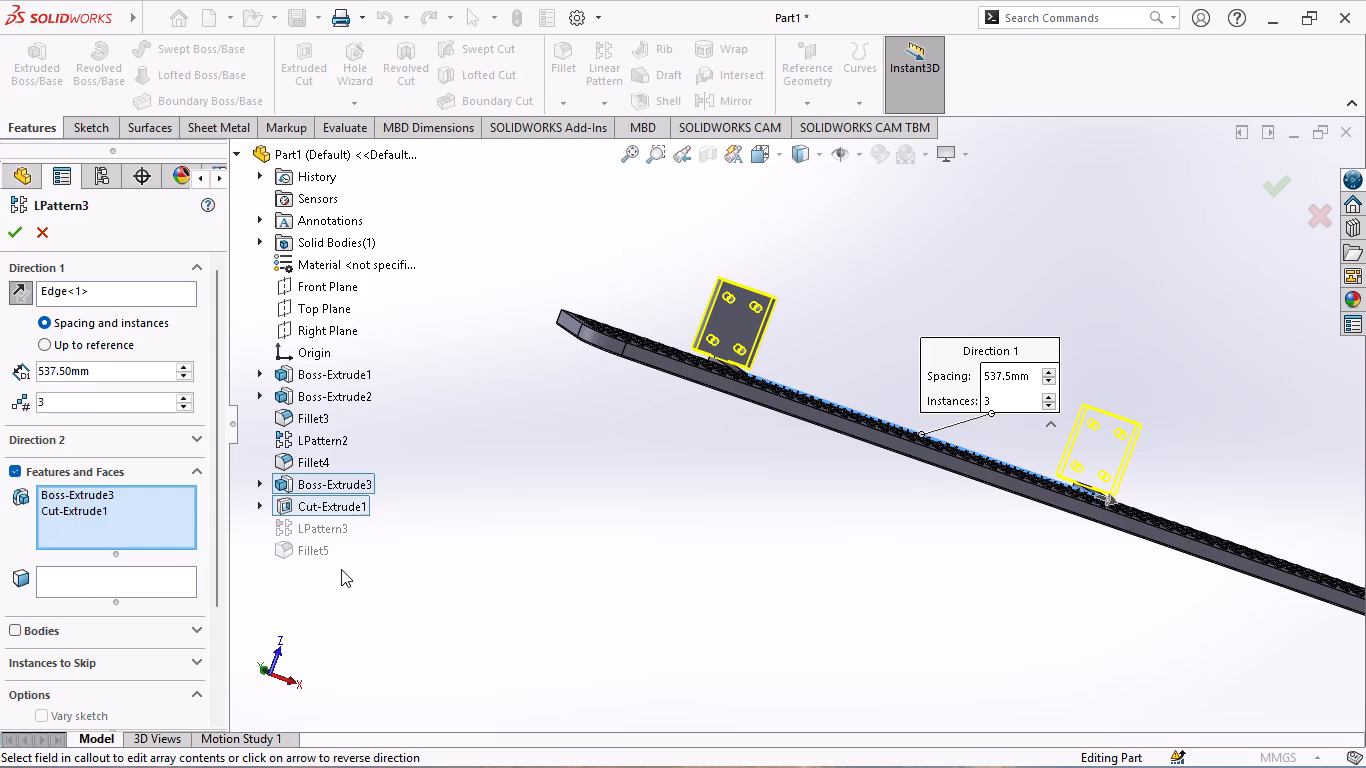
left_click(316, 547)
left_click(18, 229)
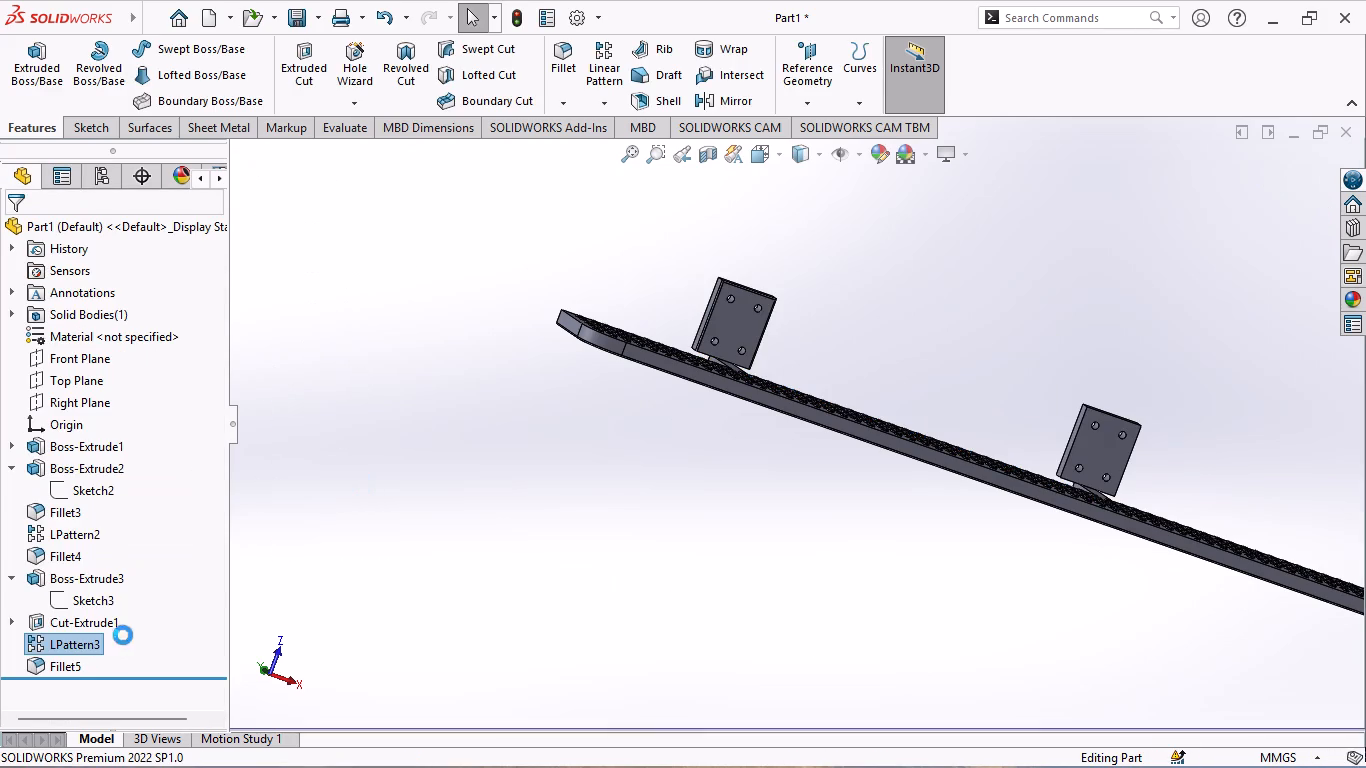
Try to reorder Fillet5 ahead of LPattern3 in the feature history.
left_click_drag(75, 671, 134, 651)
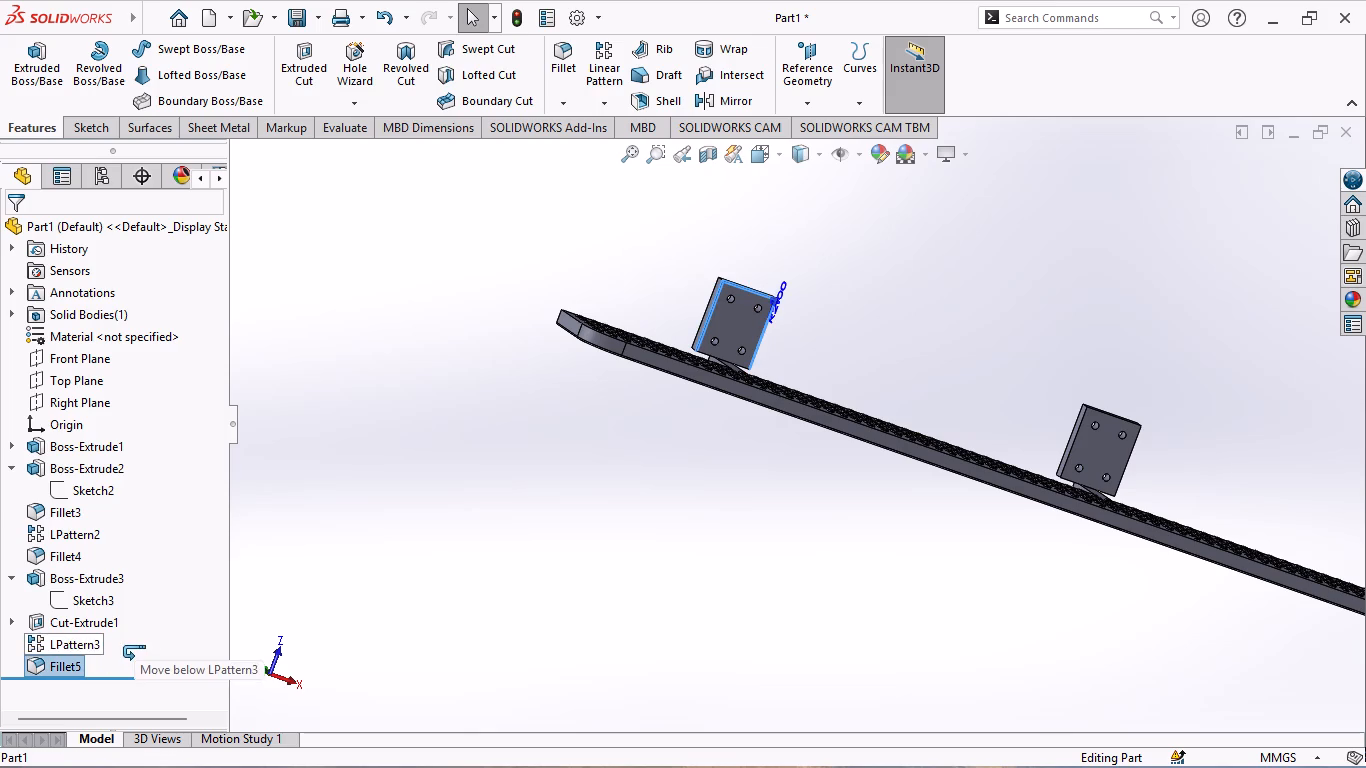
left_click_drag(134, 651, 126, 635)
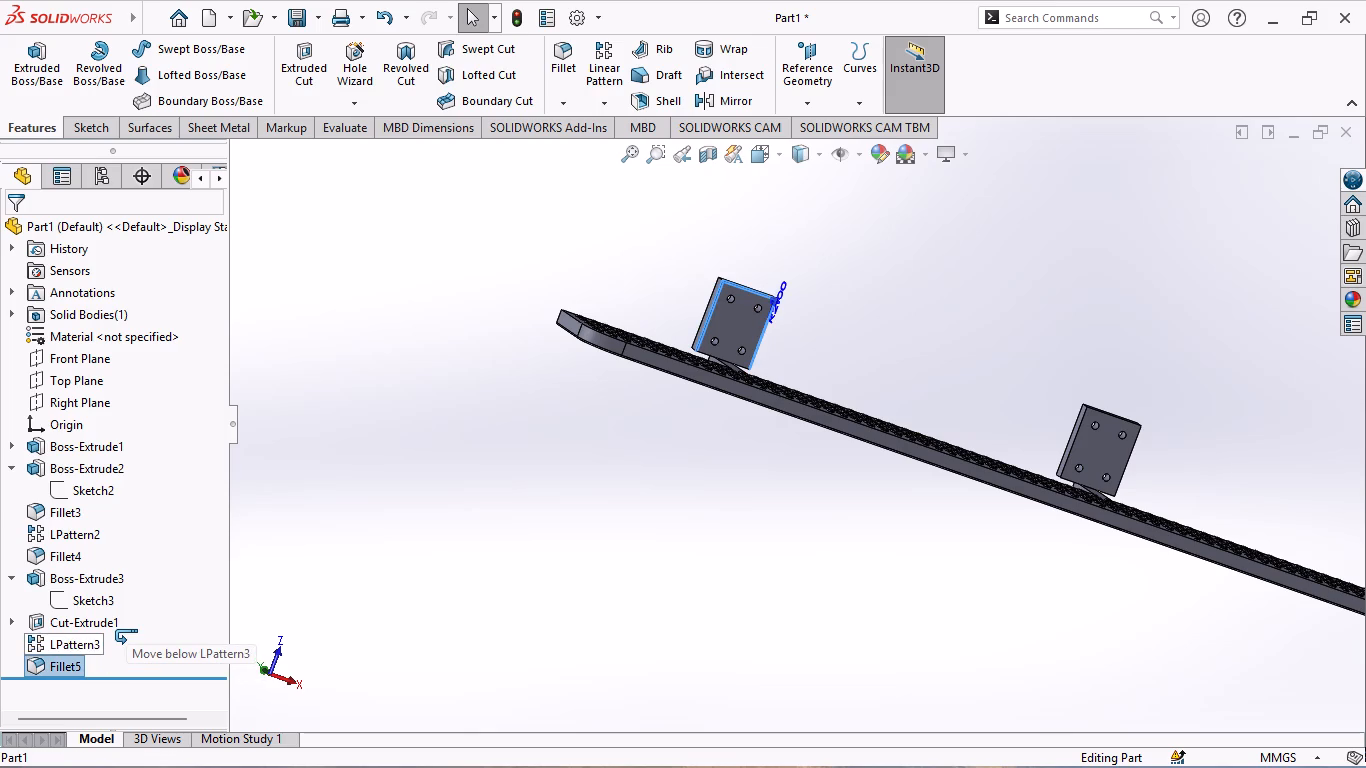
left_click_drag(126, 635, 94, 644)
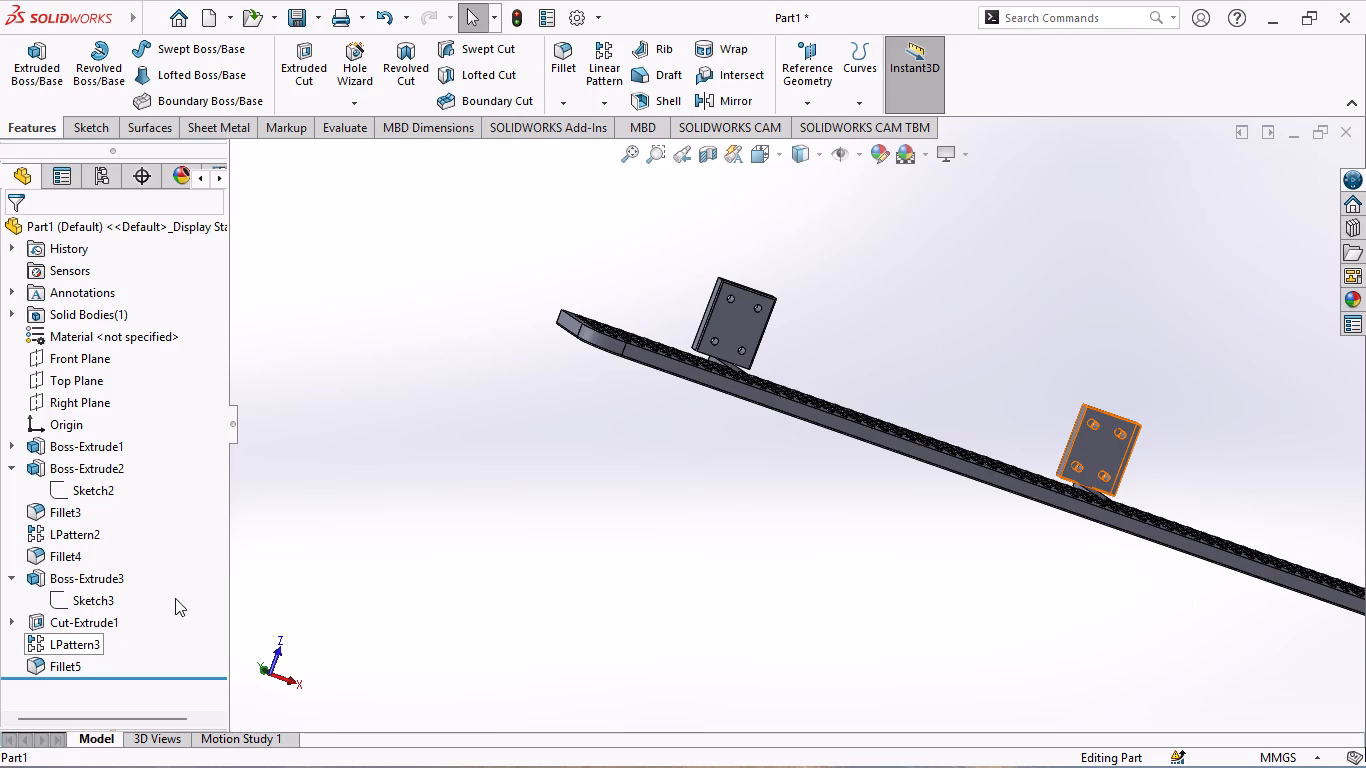
Reorder the mounting plate pattern LPattern3 so it comes after Fillet5 in the feature history.
left_click(331, 403)
left_click_drag(82, 642, 82, 643)
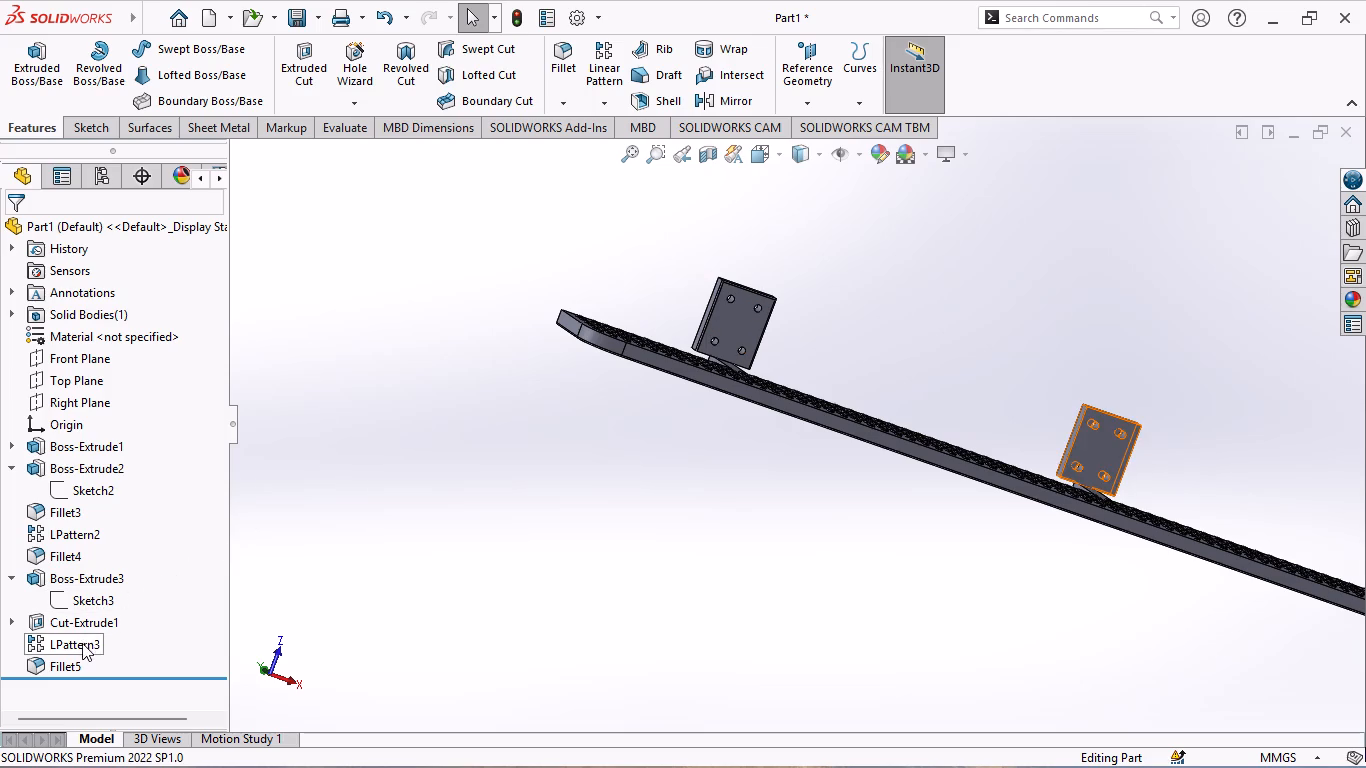
left_click_drag(82, 643, 114, 674)
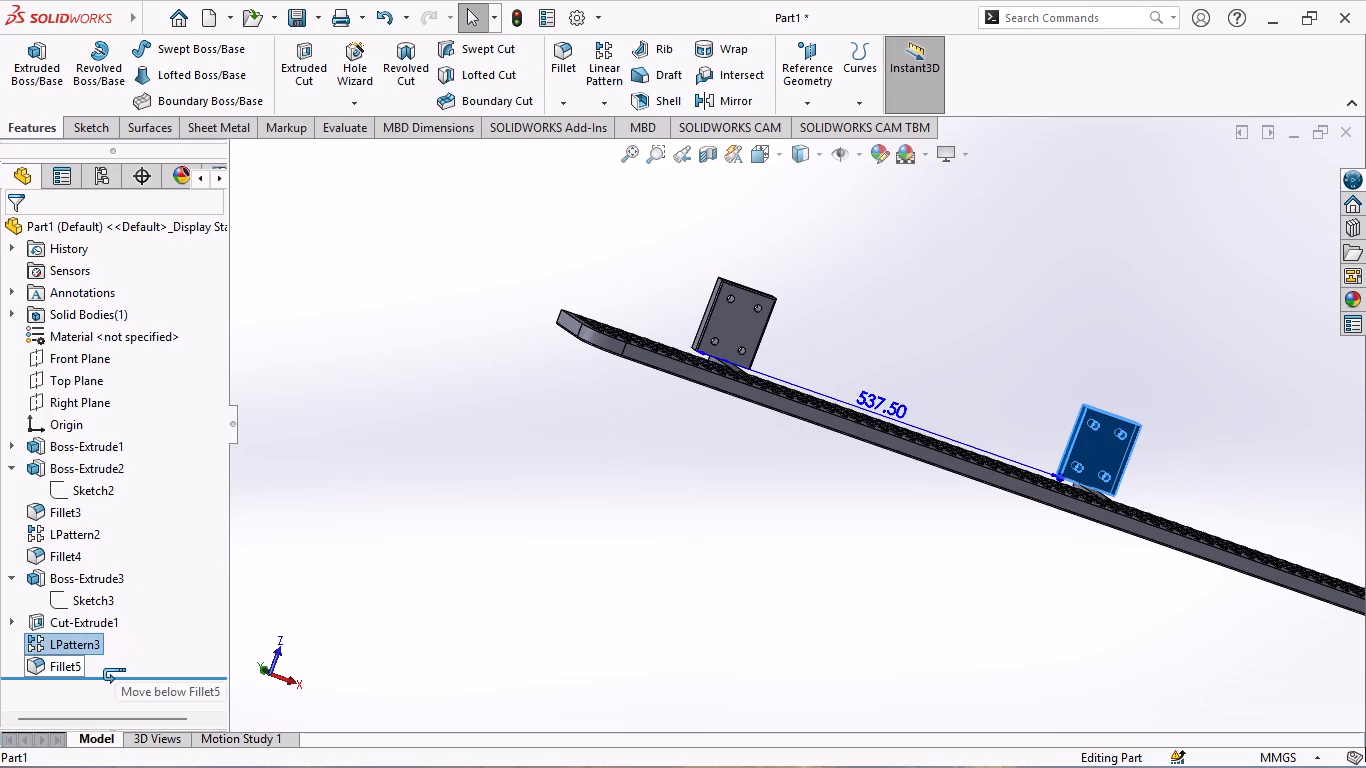
left_click_drag(114, 674, 111, 669)
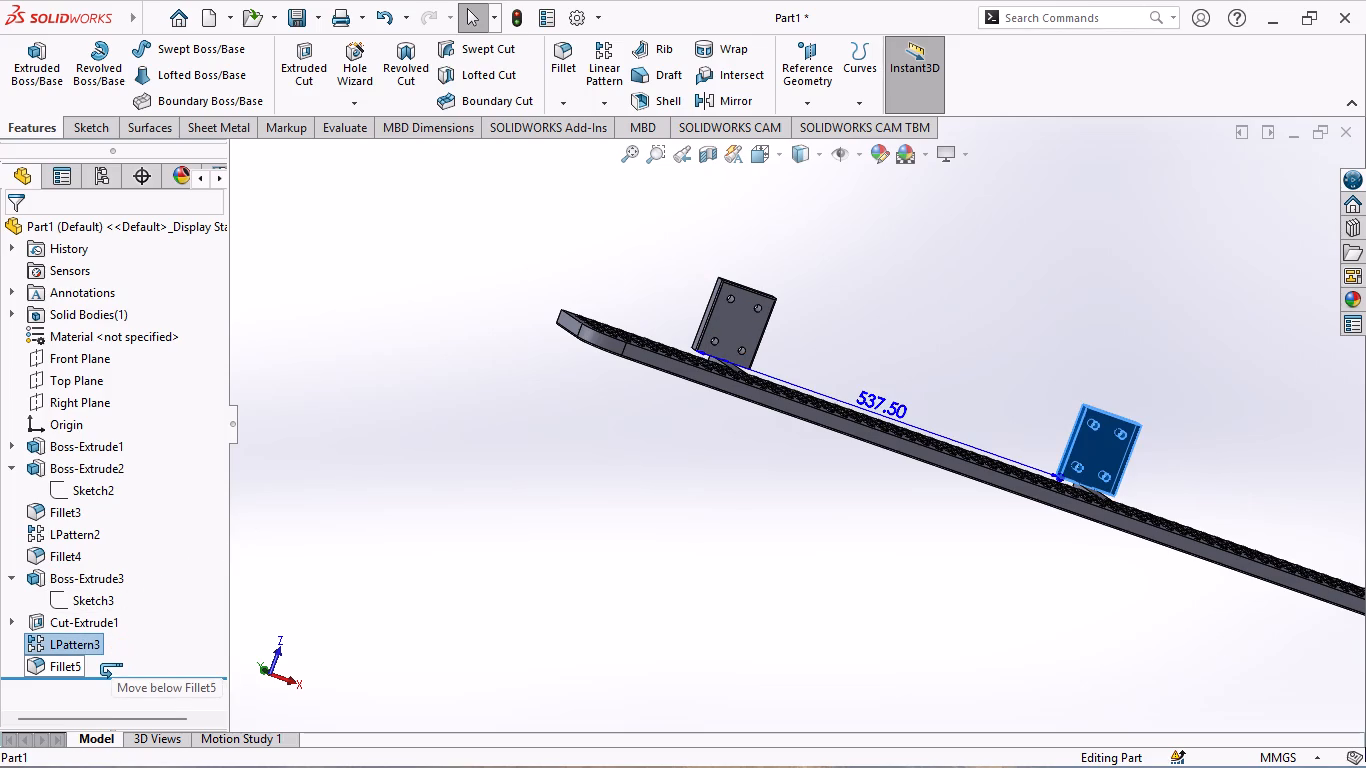
left_click_drag(111, 669, 80, 671)
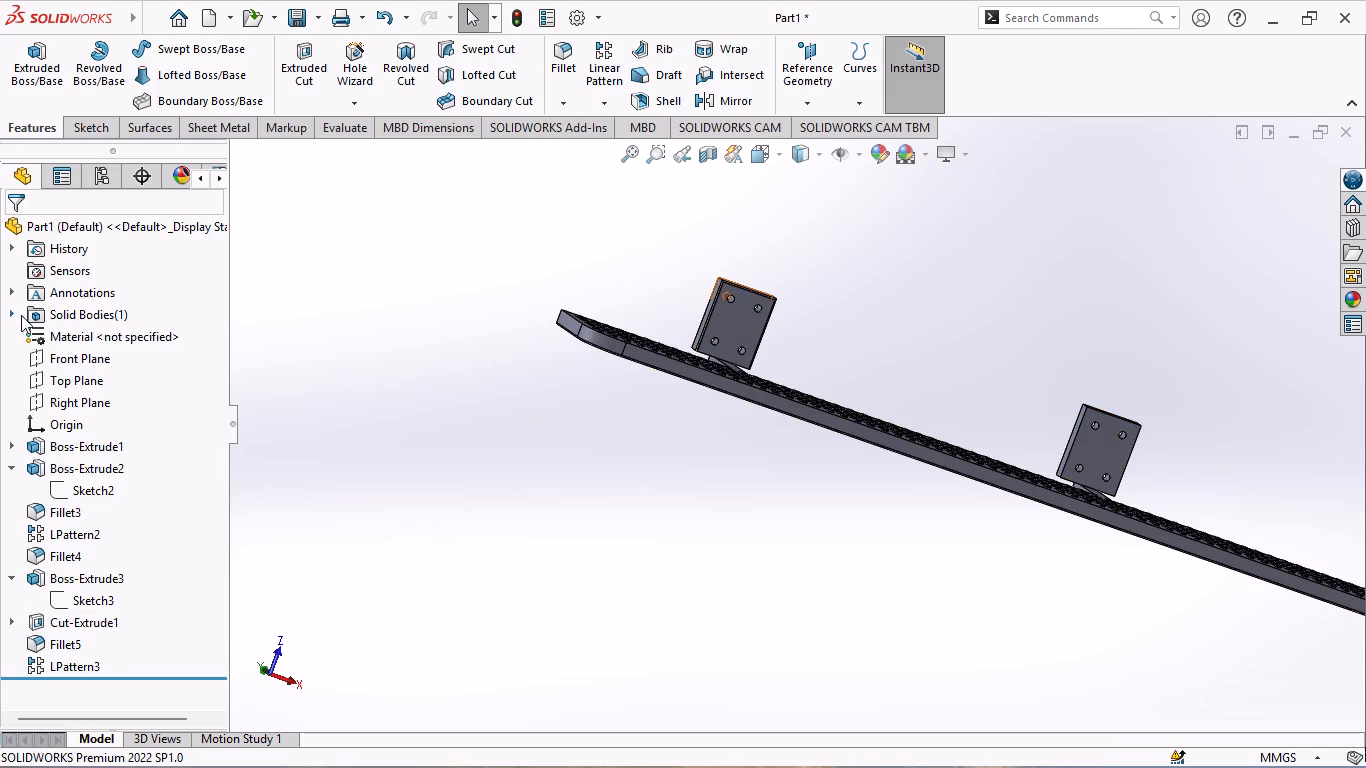
Edit LPattern3 to include Fillet5 among its patterned features.
left_click(80, 659)
left_click(106, 603)
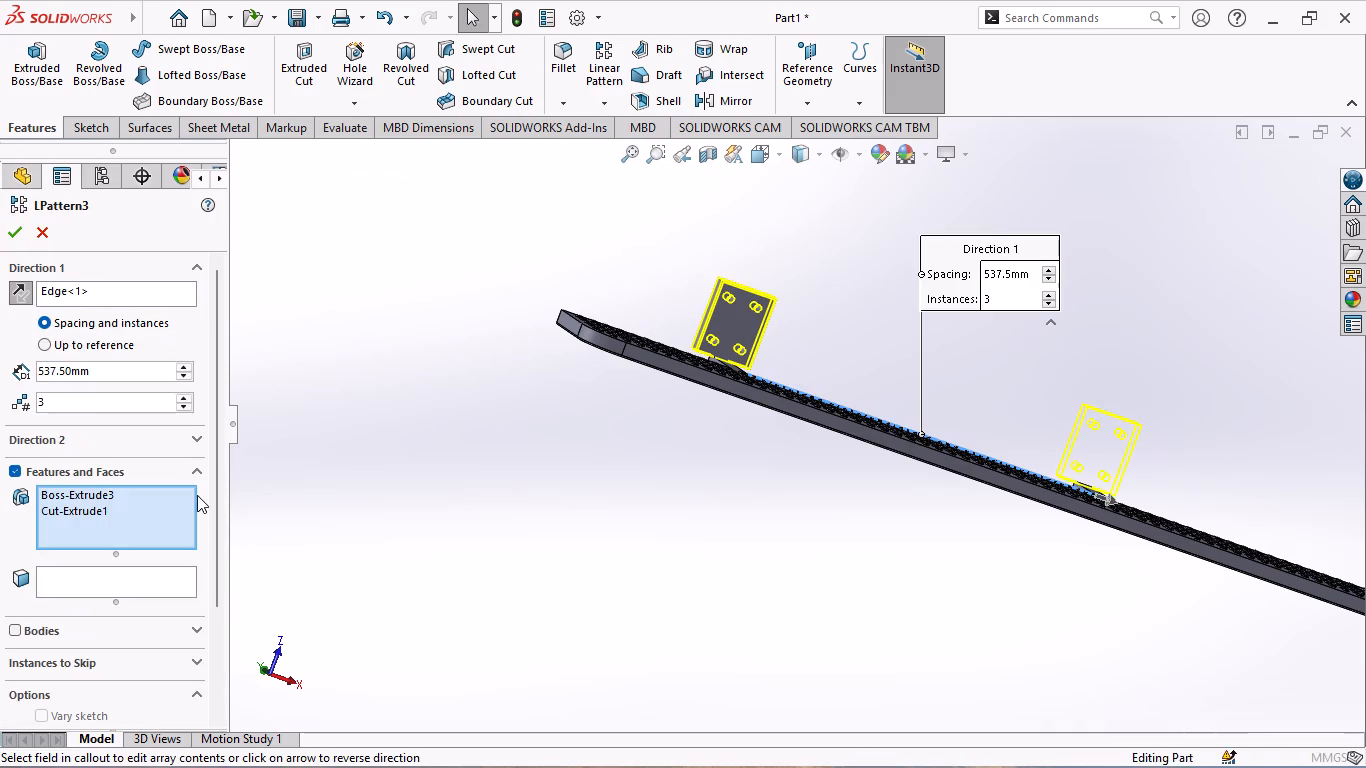
left_click(312, 523)
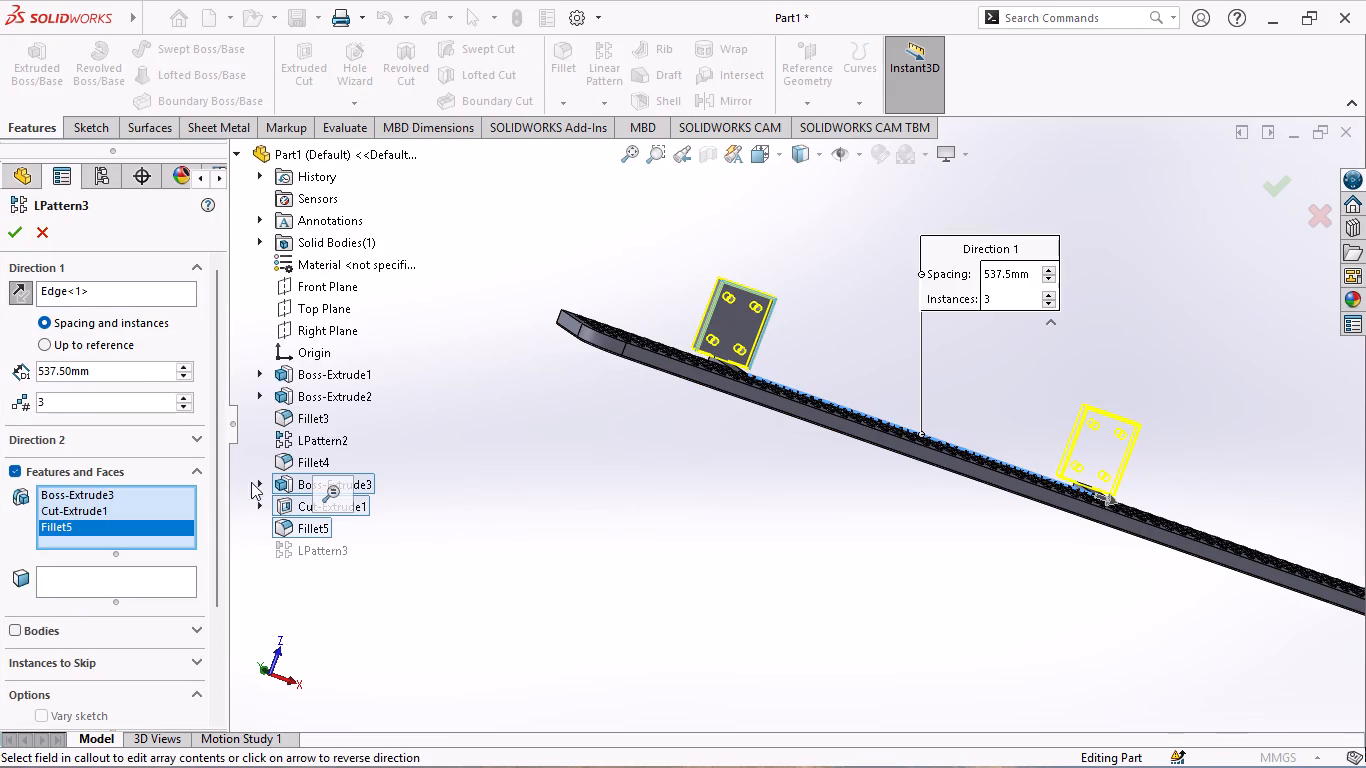
left_click(20, 232)
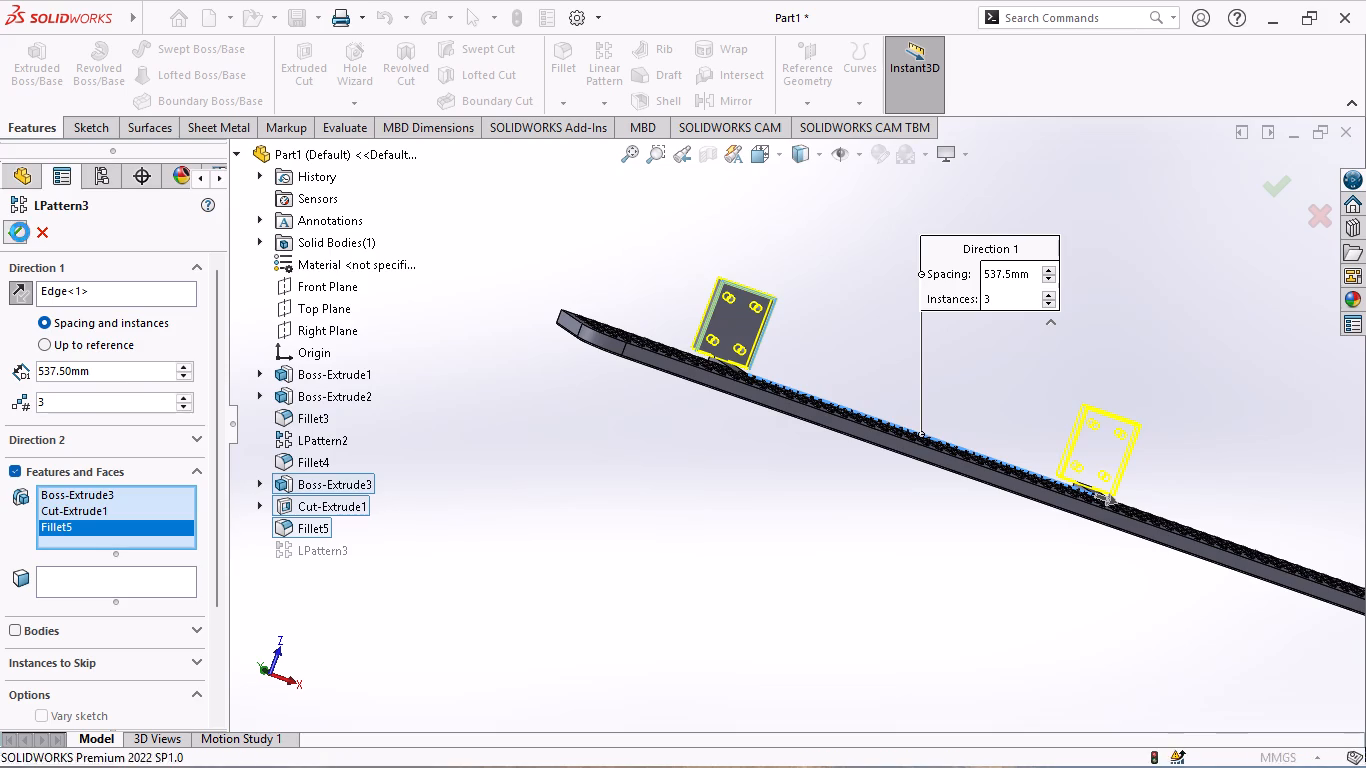
scroll(579, 554, "up", 3)
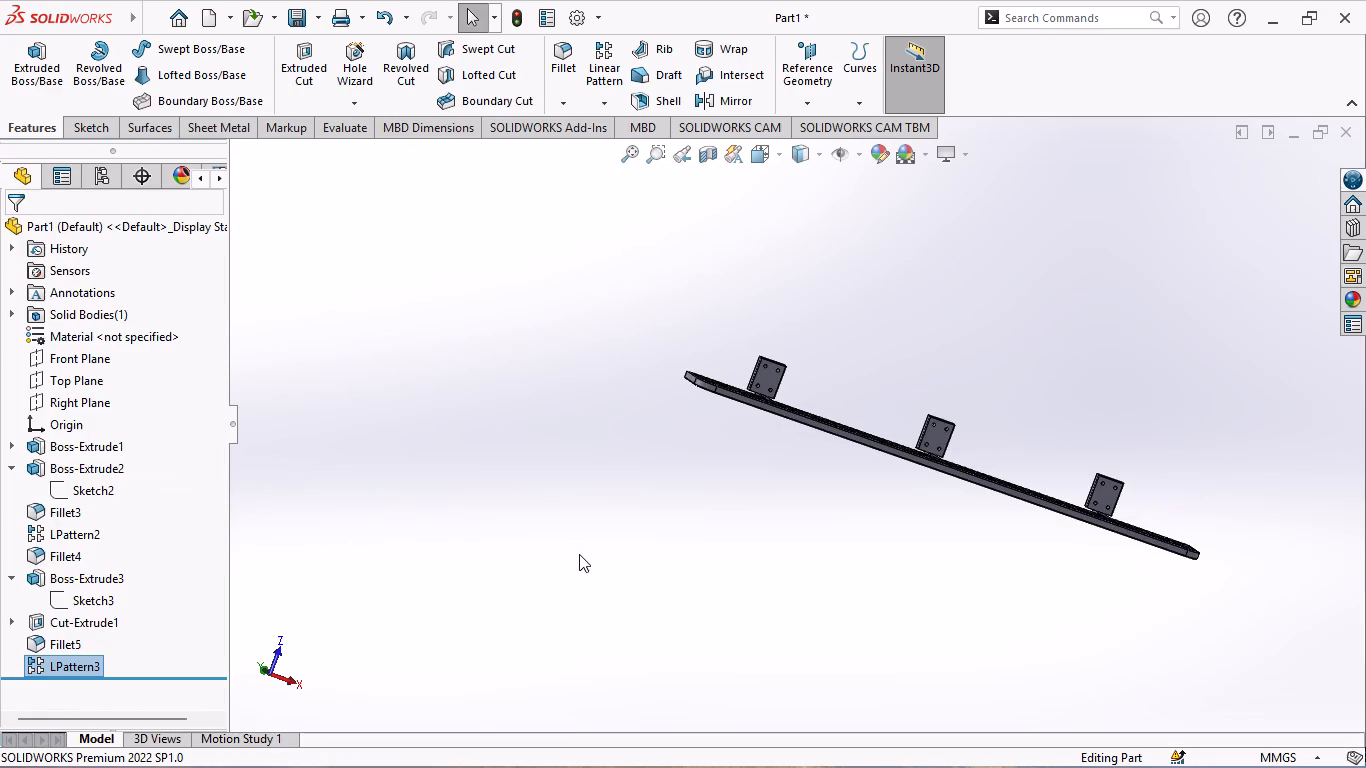
scroll(1306, 617, "down", 2)
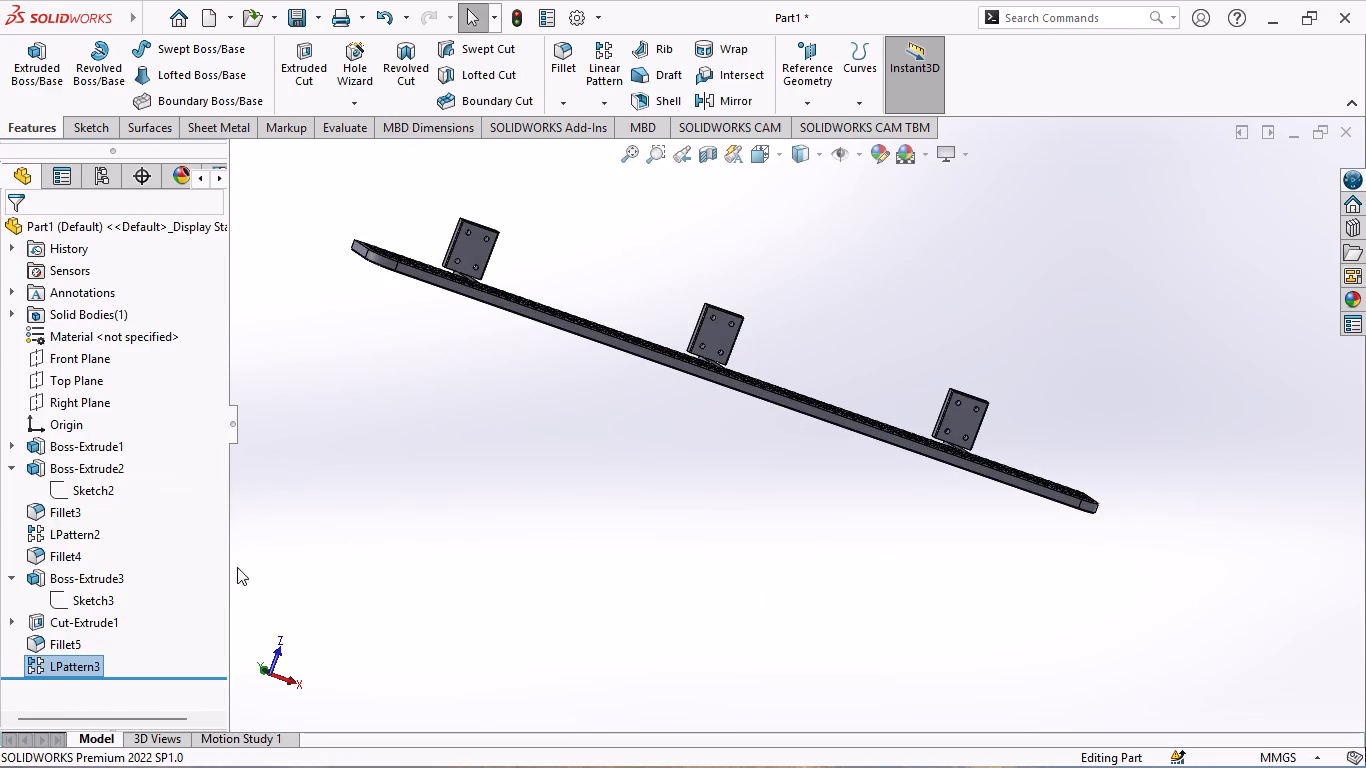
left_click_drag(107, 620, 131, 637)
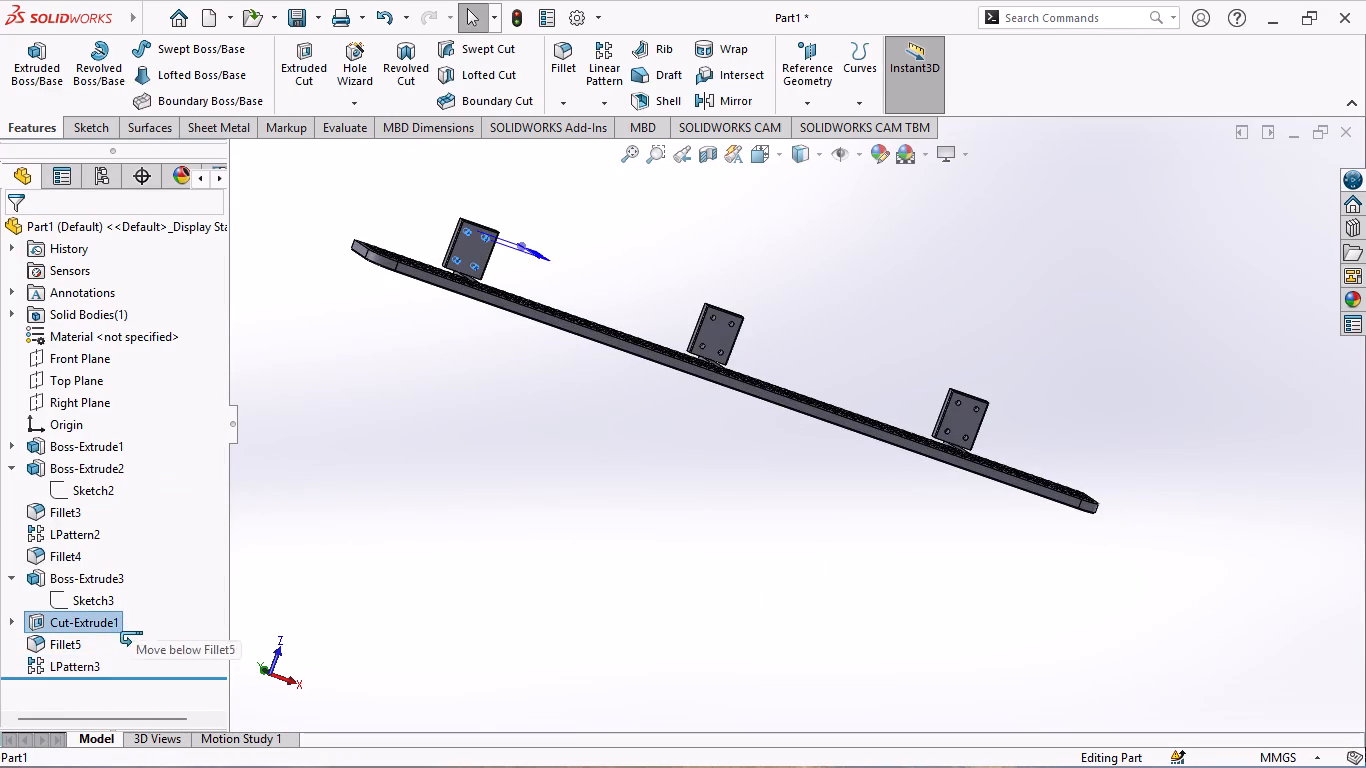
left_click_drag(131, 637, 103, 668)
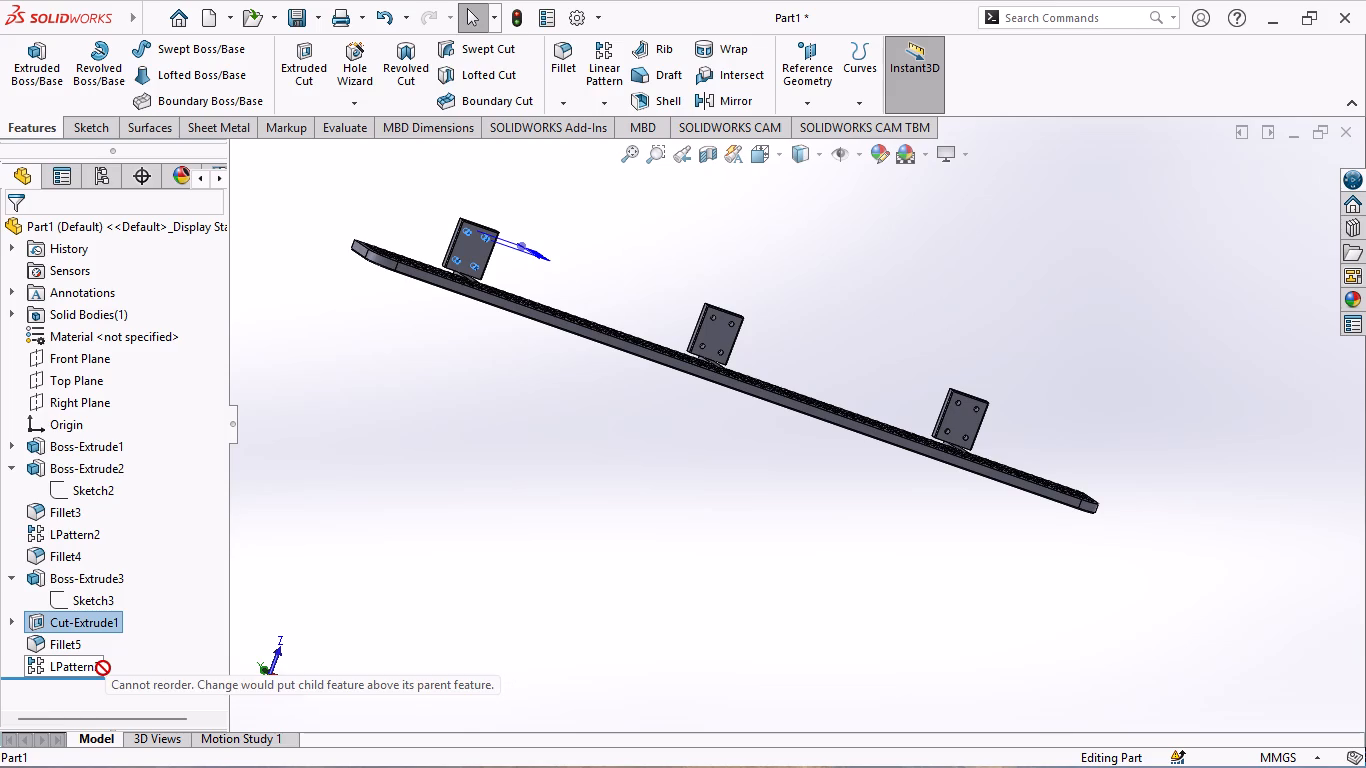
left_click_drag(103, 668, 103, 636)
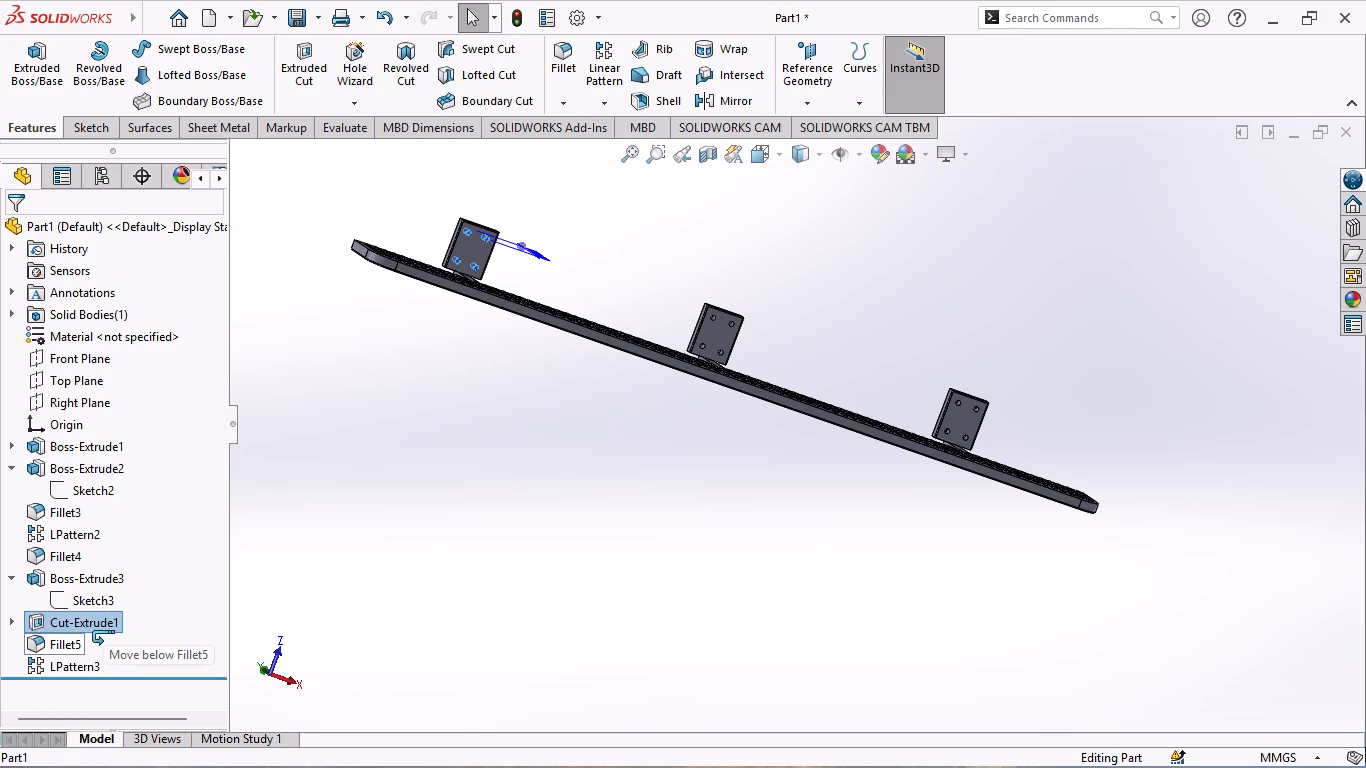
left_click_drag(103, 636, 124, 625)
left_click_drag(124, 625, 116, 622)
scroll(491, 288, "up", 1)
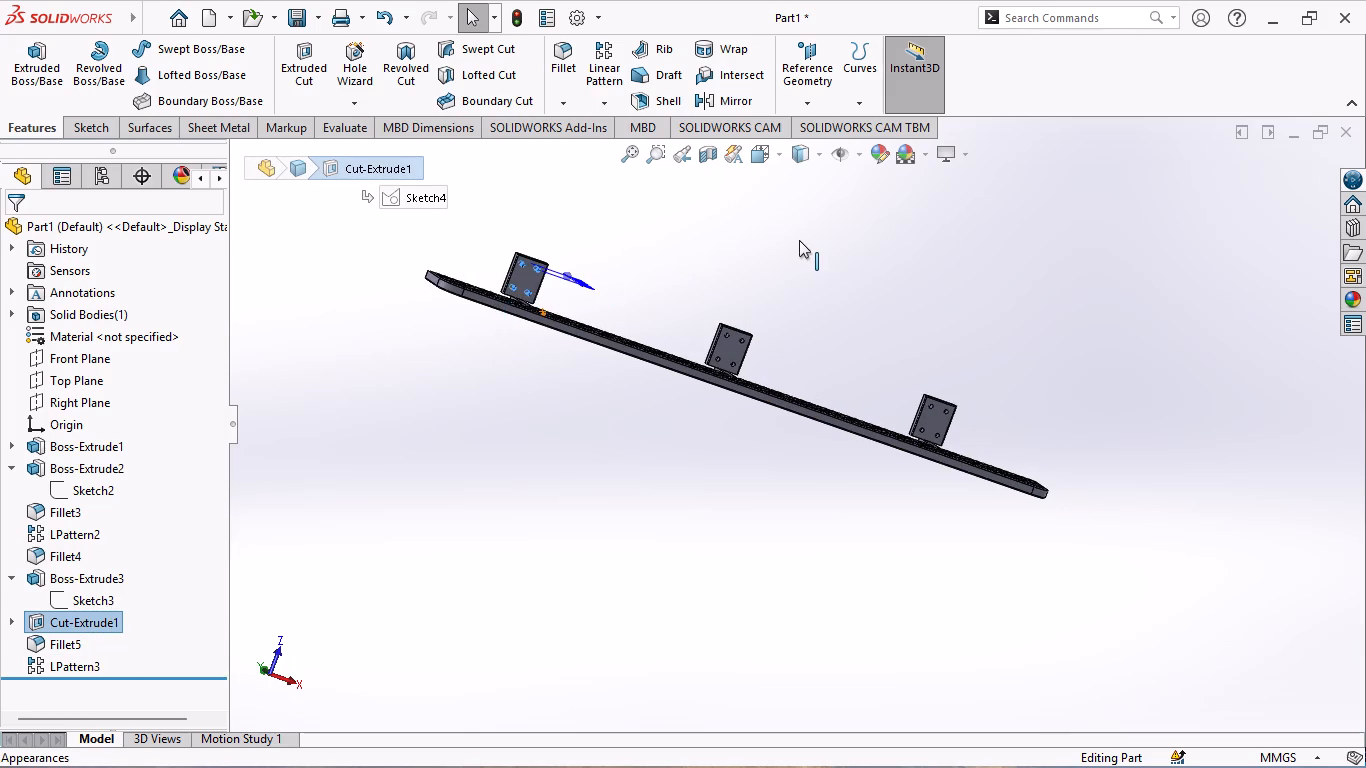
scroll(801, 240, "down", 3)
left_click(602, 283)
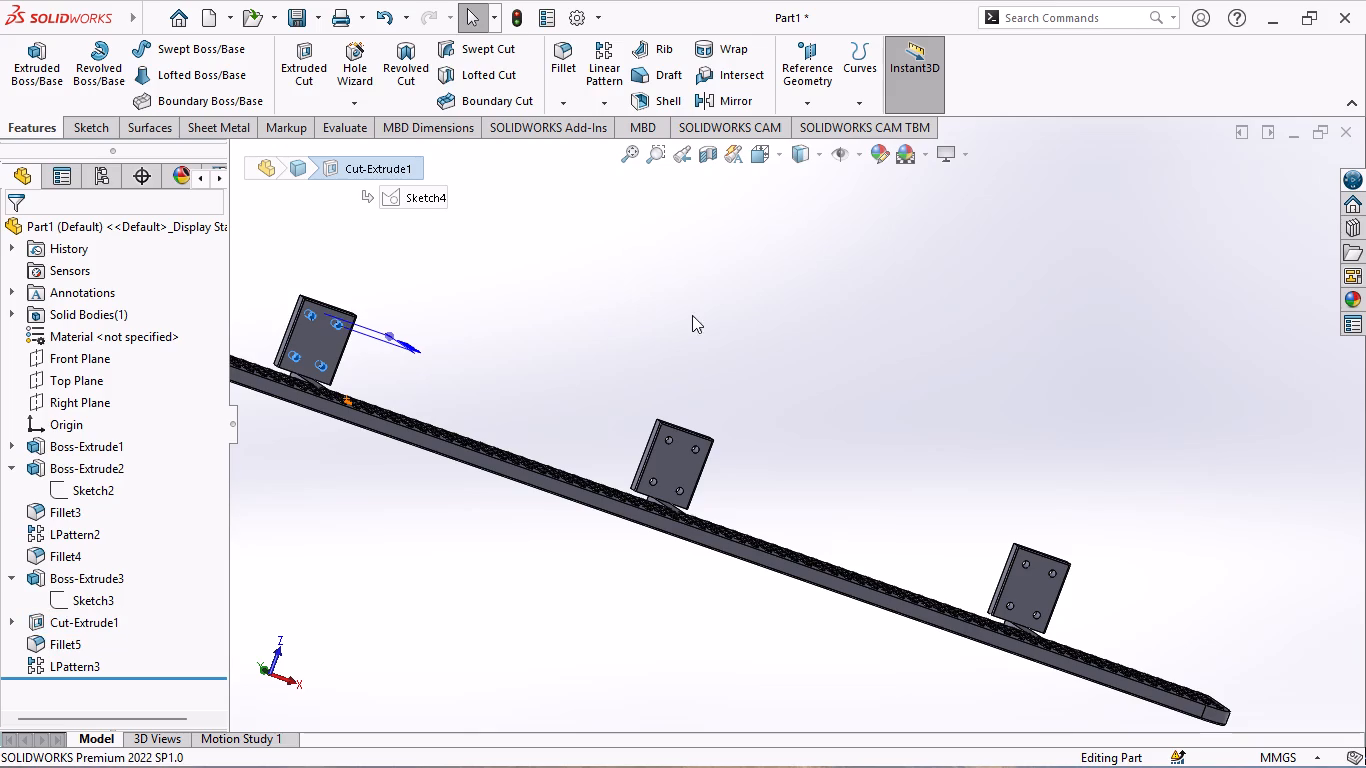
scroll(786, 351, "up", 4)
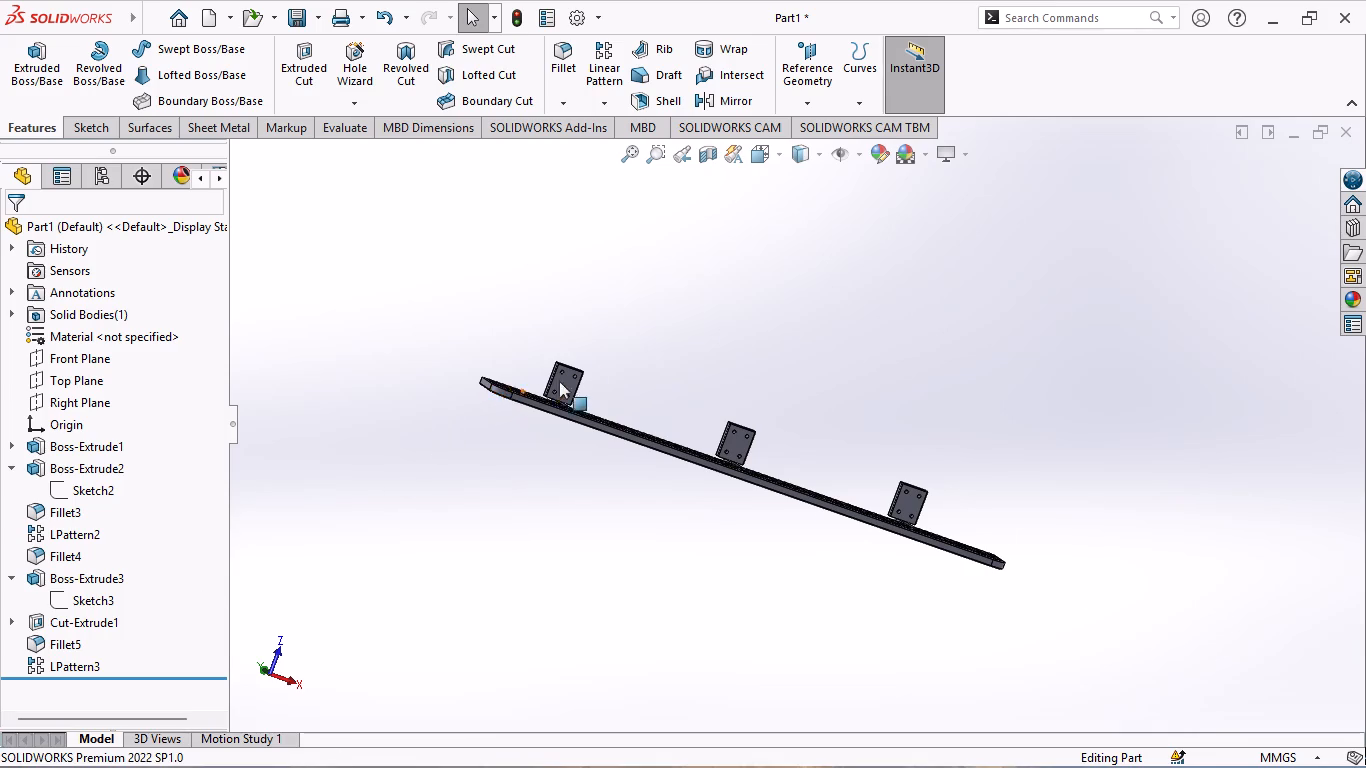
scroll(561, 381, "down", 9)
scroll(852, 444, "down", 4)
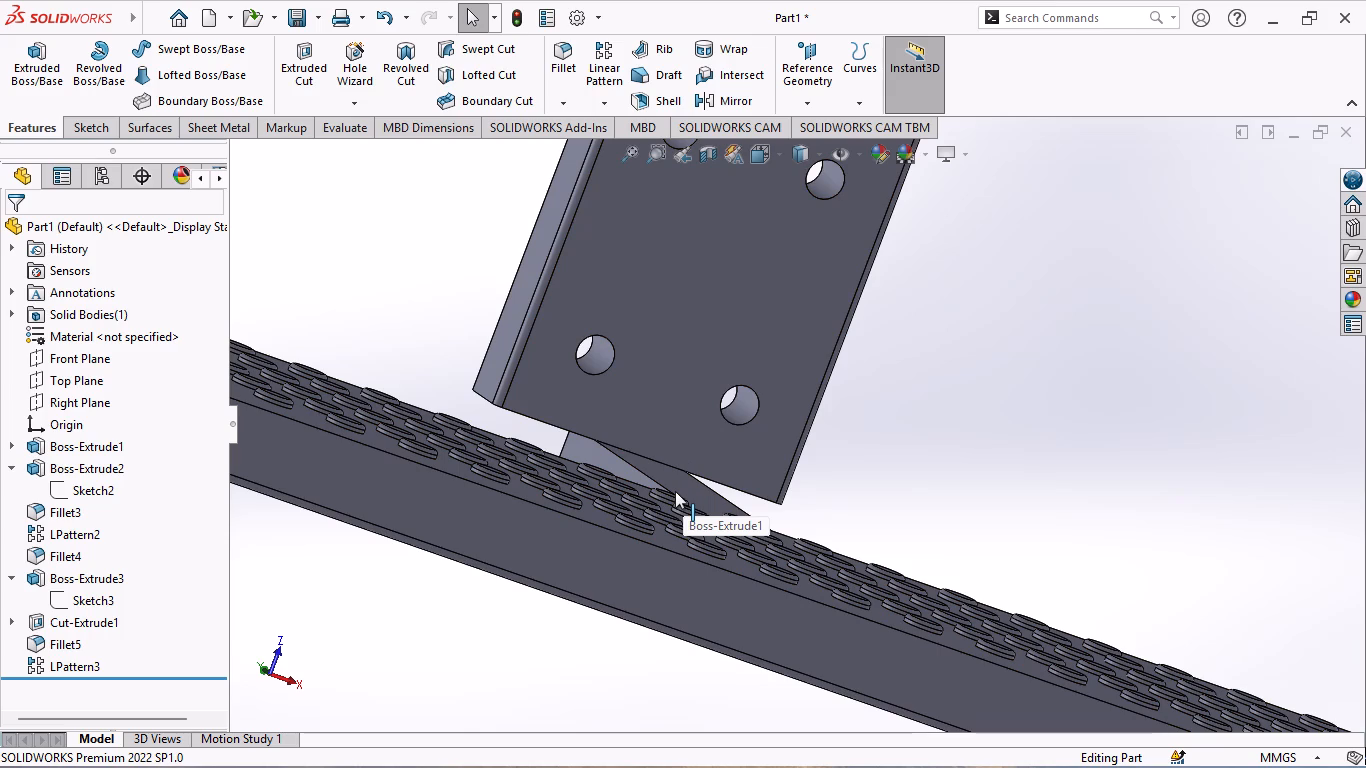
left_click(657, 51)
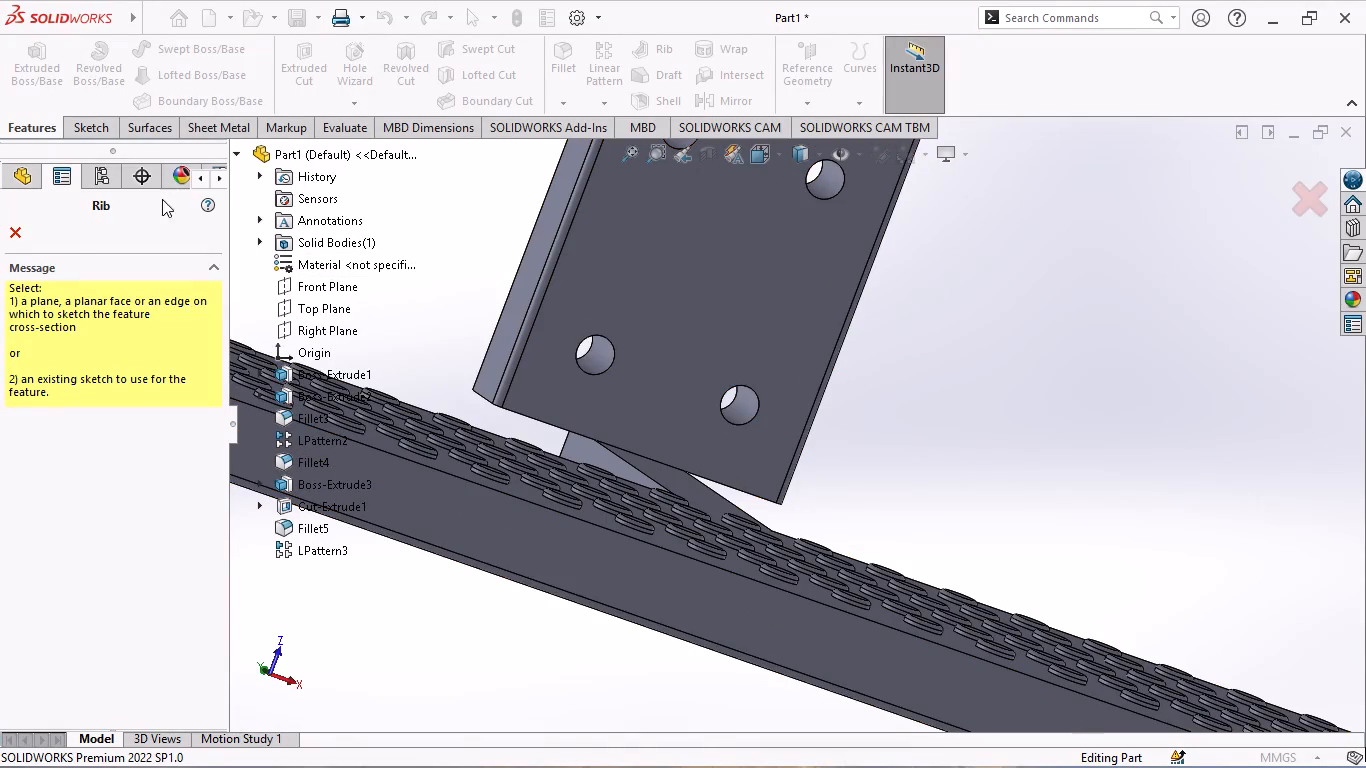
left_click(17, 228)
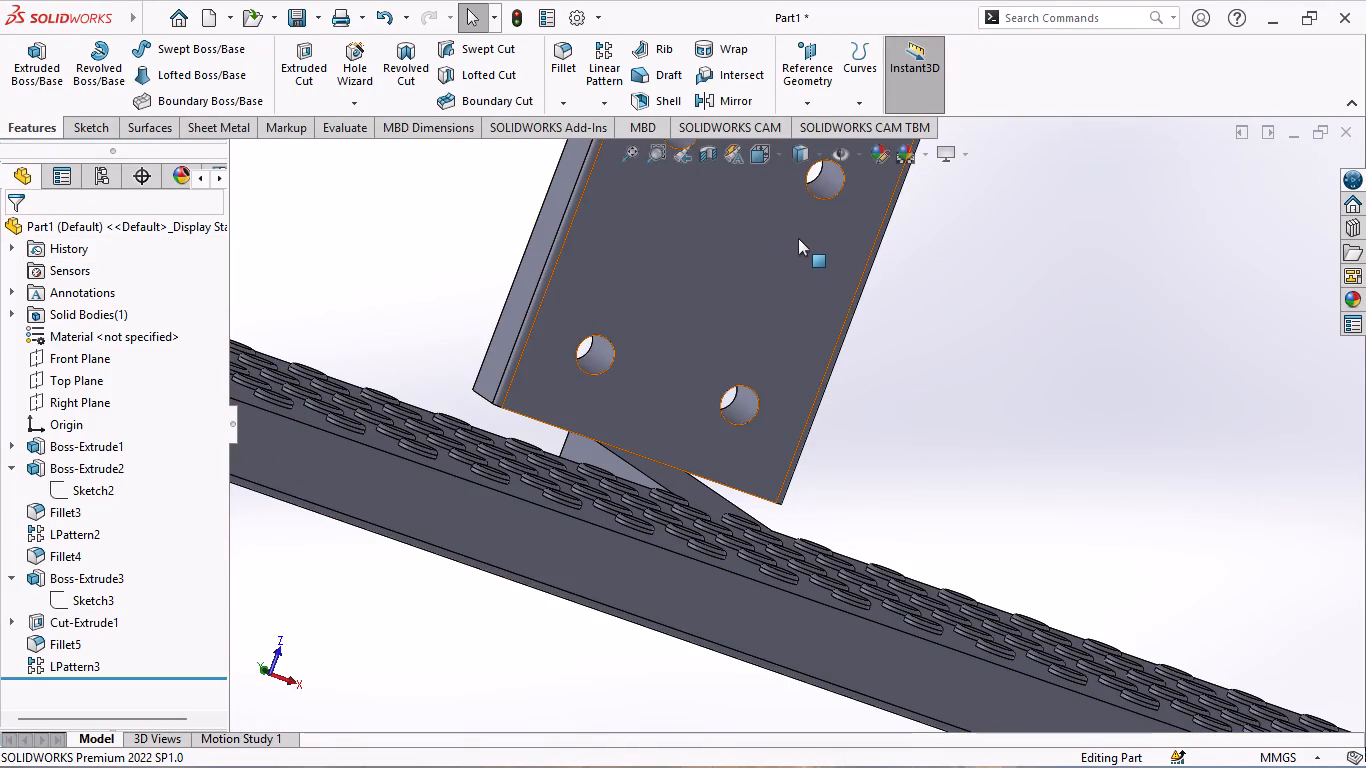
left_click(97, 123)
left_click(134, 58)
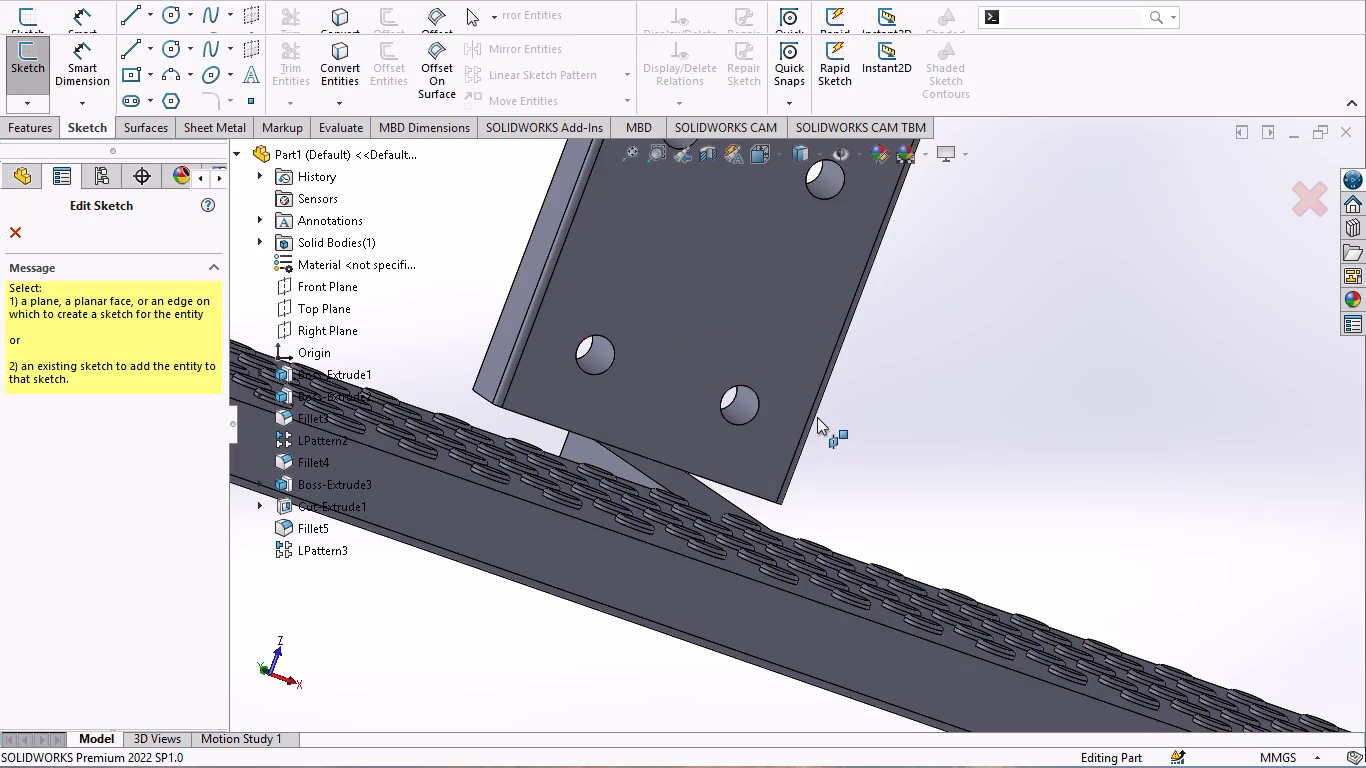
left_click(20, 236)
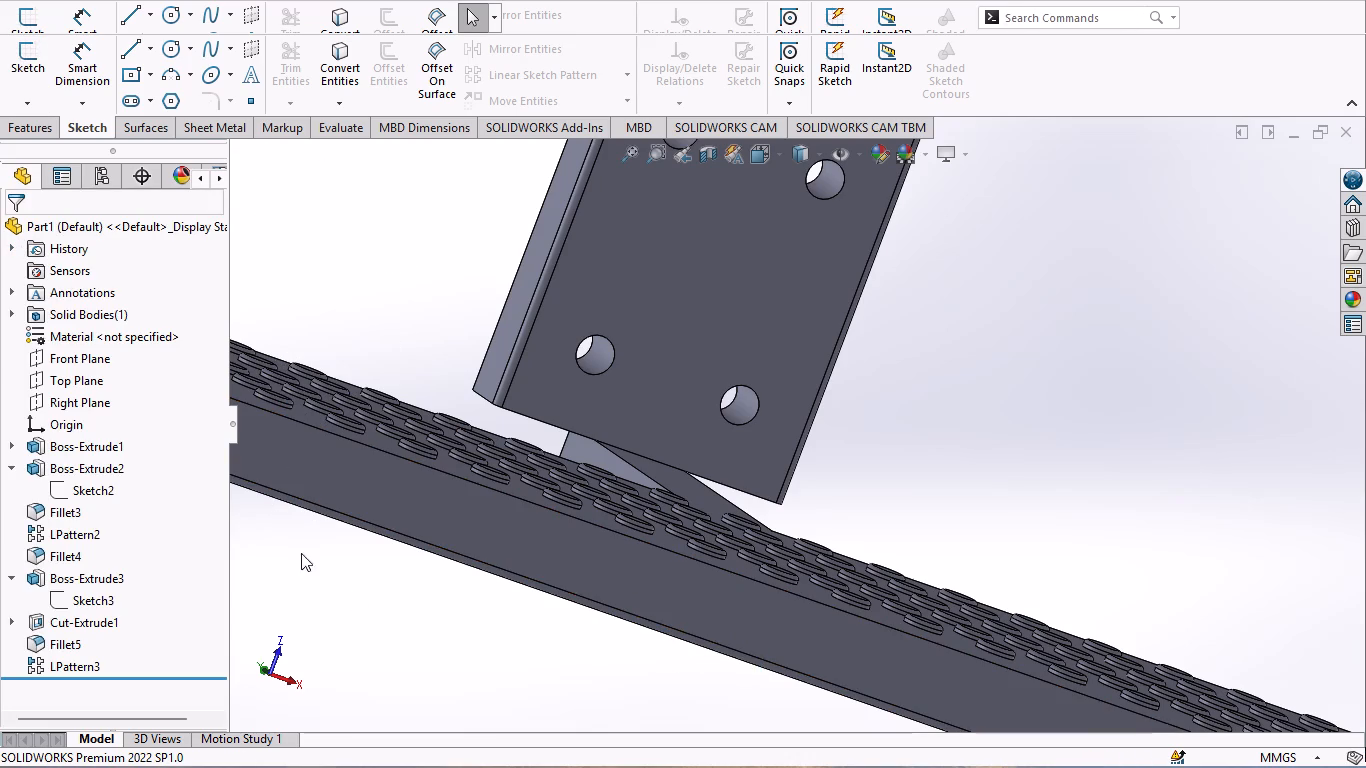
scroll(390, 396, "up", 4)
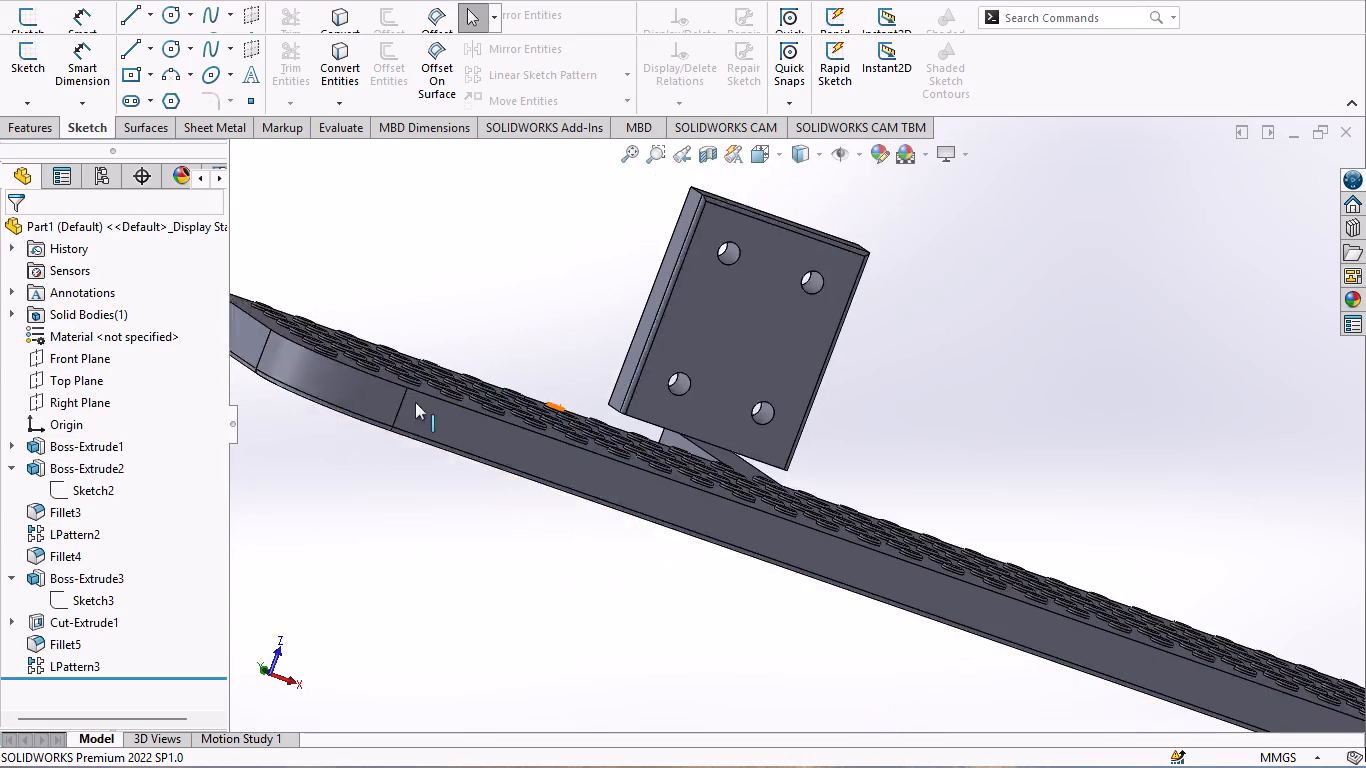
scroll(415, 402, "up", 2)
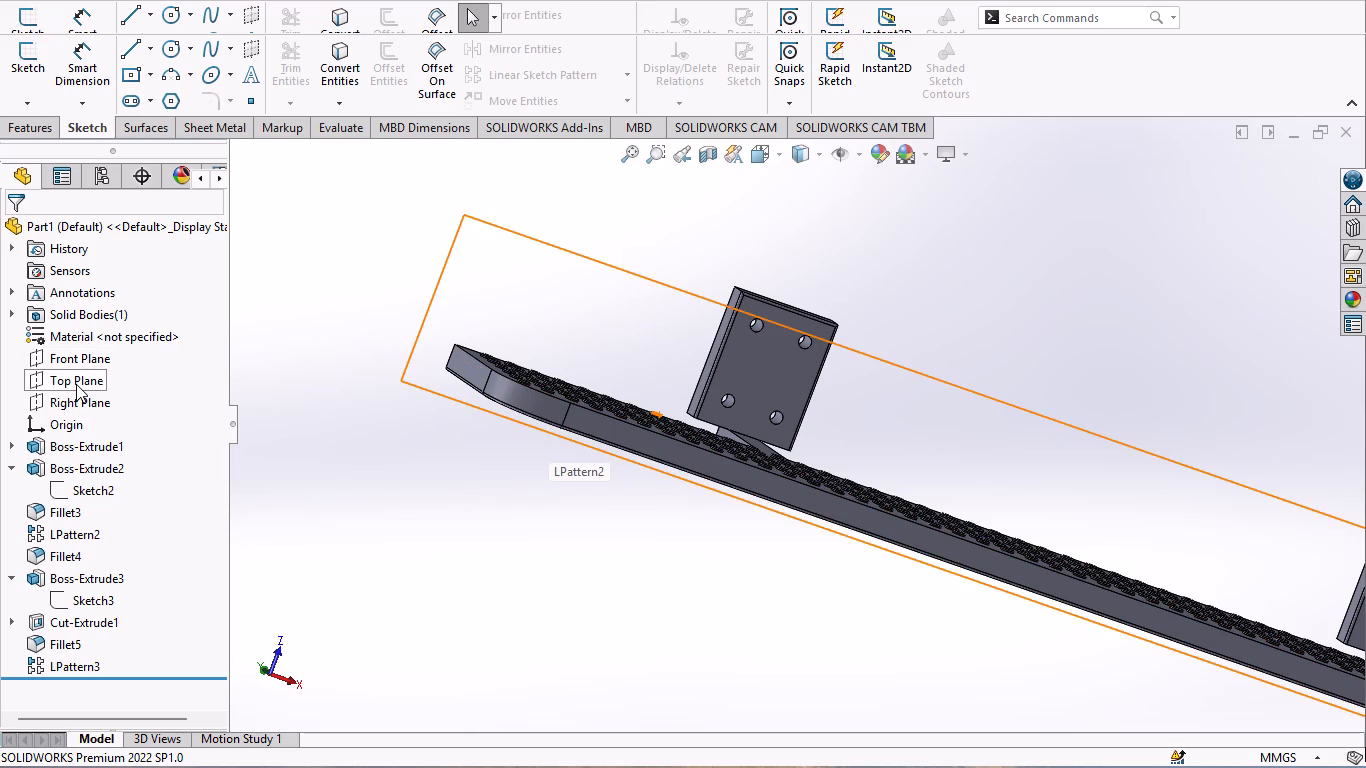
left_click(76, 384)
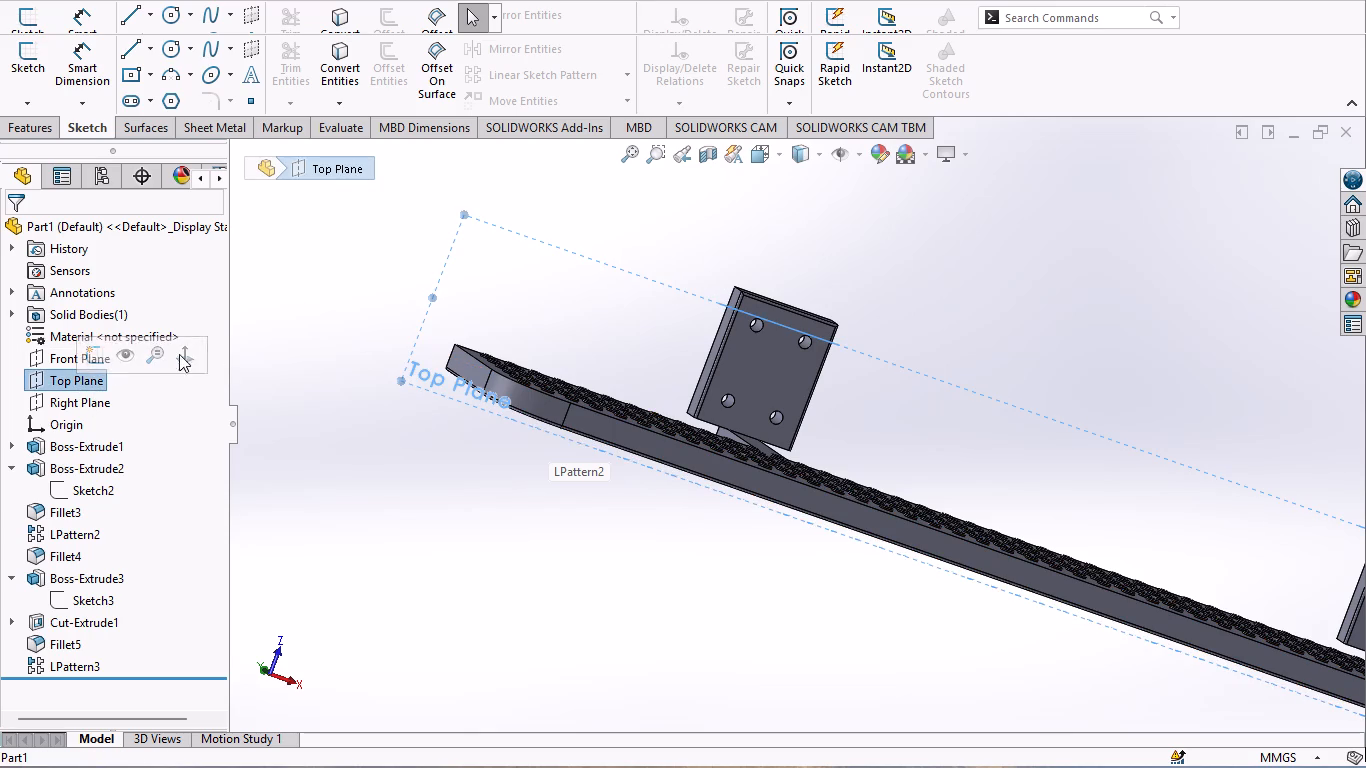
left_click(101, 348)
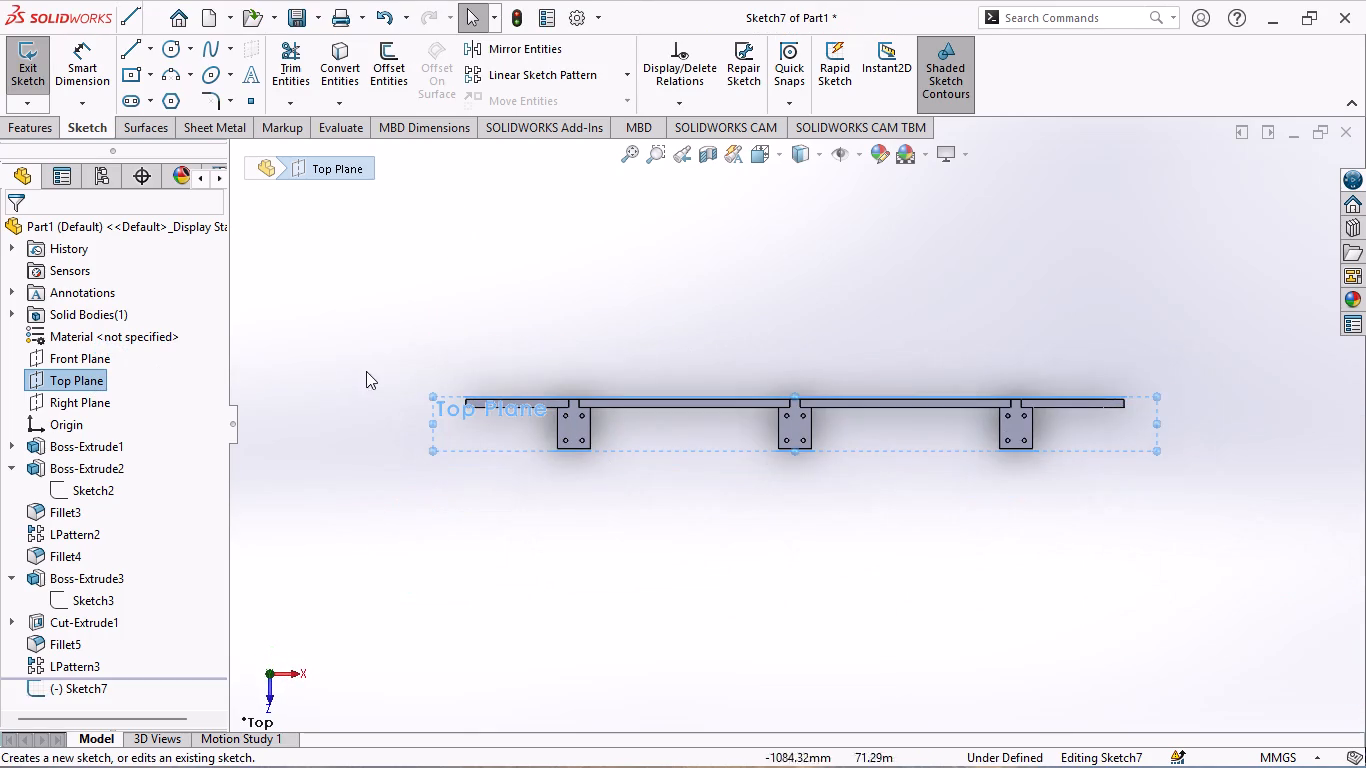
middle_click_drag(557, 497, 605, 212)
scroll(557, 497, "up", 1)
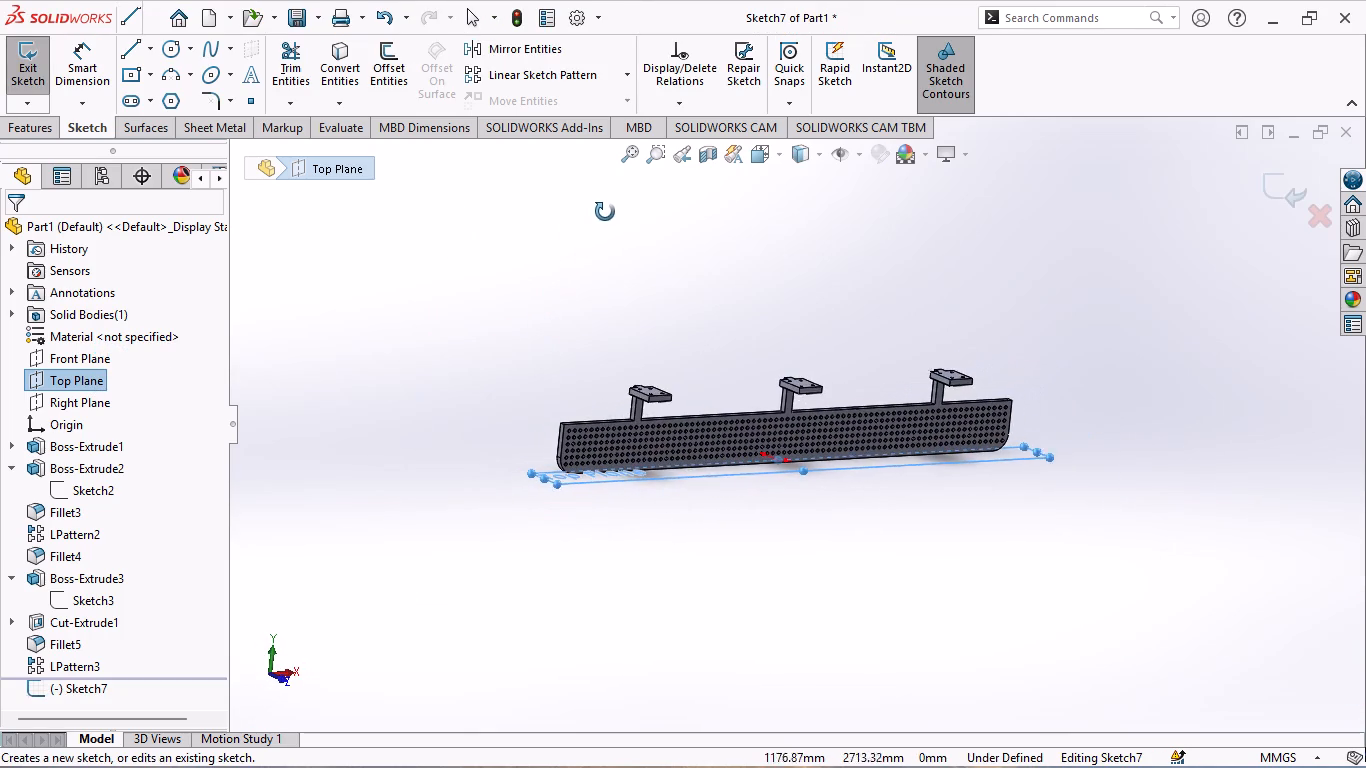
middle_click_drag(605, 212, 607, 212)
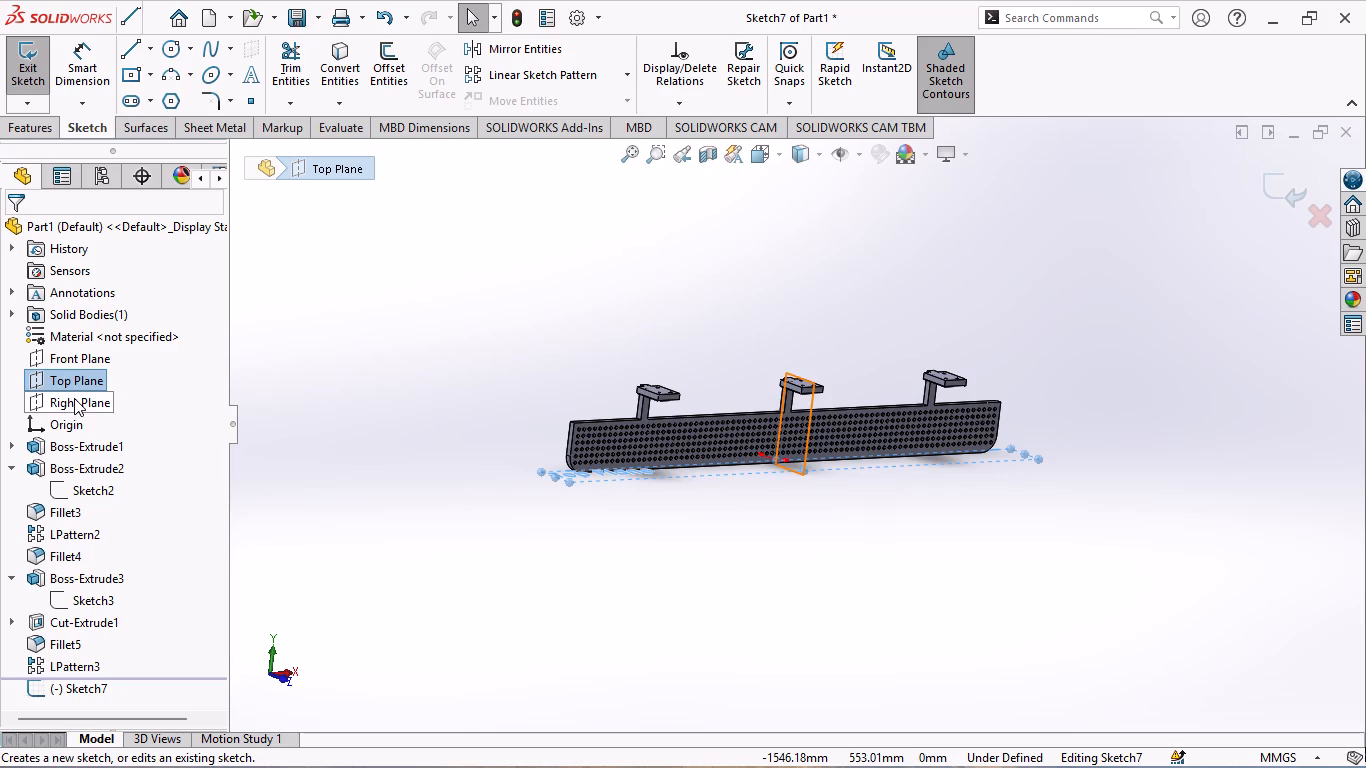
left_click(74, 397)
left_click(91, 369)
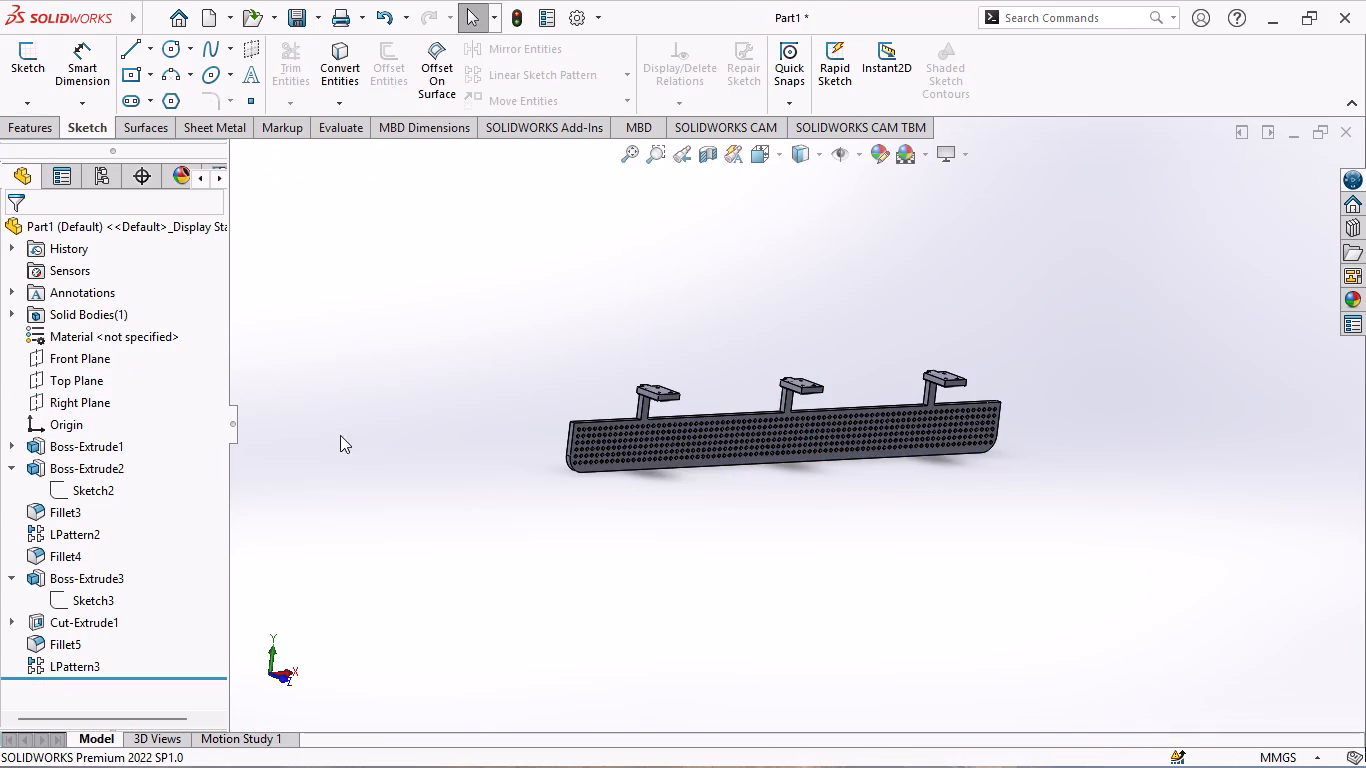
On the Right Plane, sketch a slanted line about 73 mm long from the middle mounting plate's underside to its supporting tab.
left_click(78, 396)
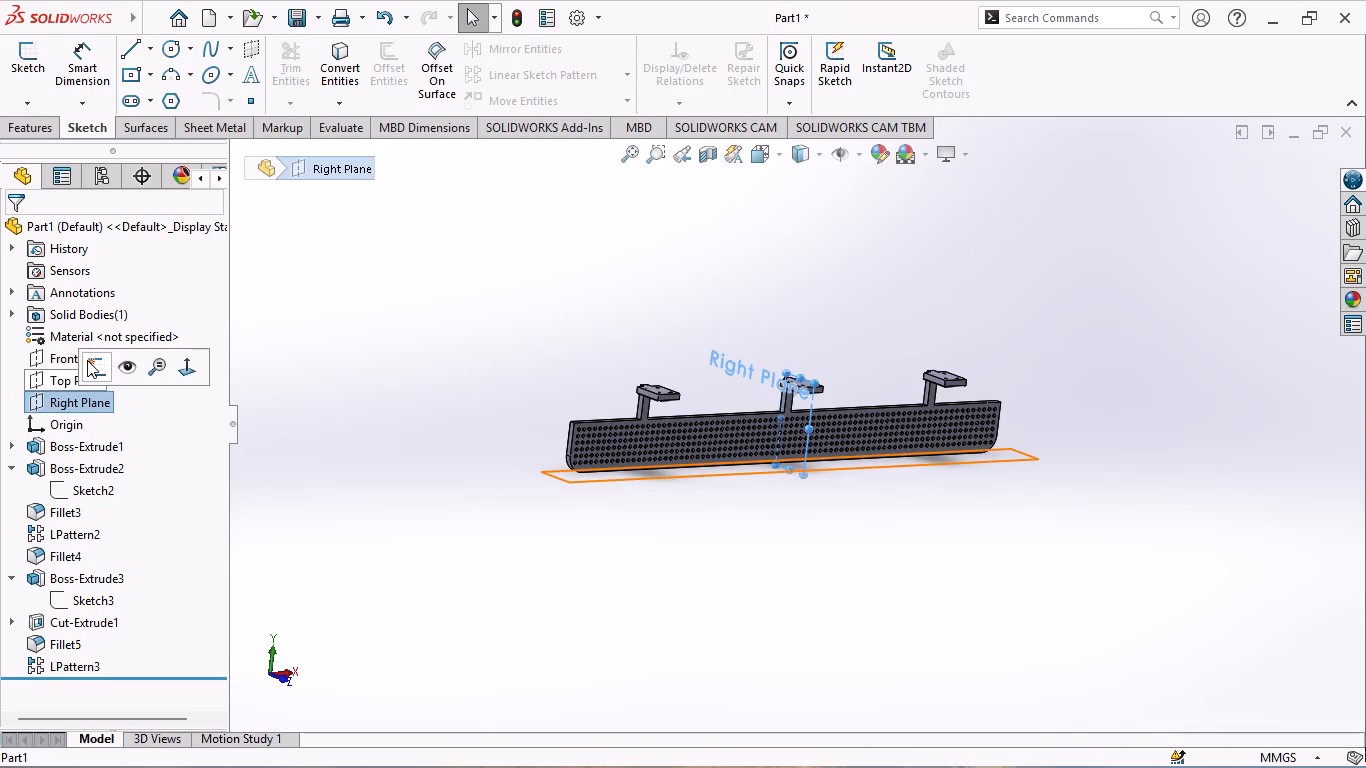
left_click(87, 360)
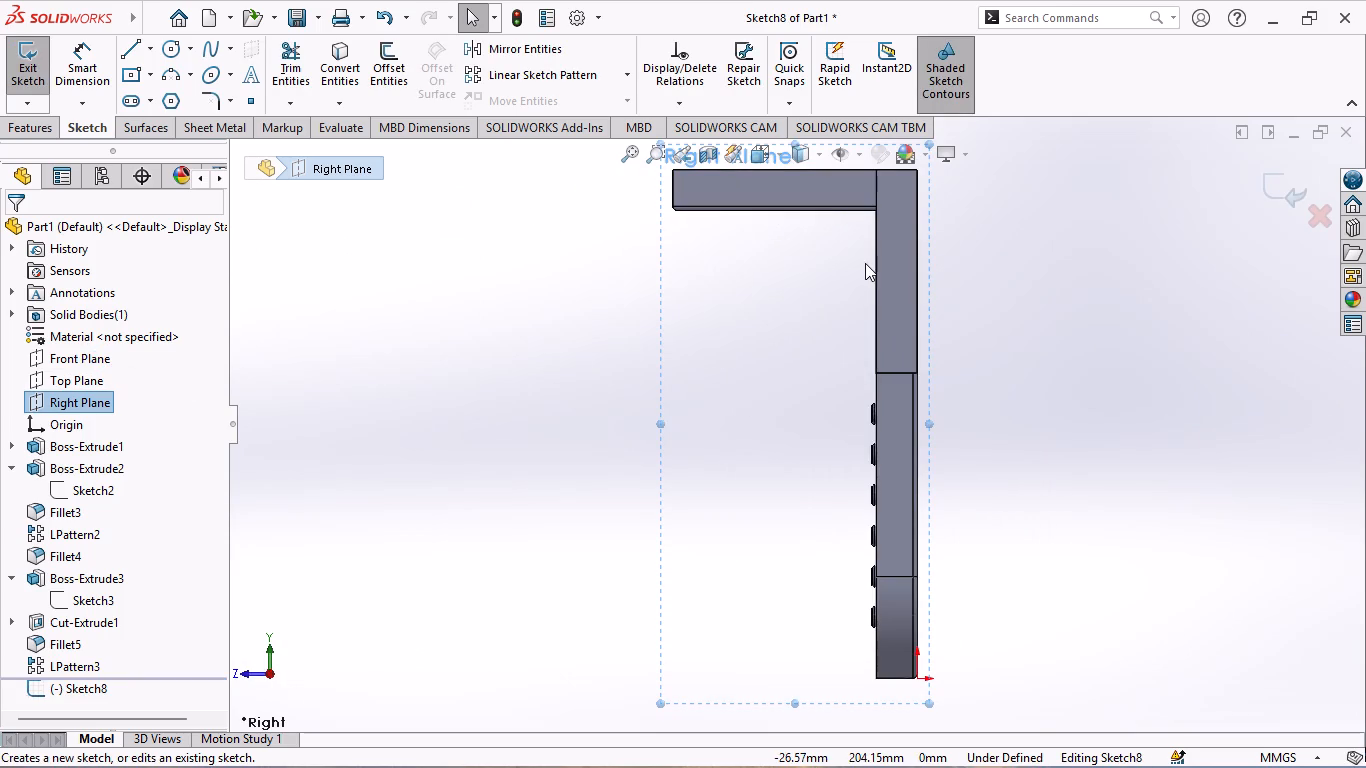
scroll(668, 315, "up", 2)
middle_click_drag(647, 311, 743, 282)
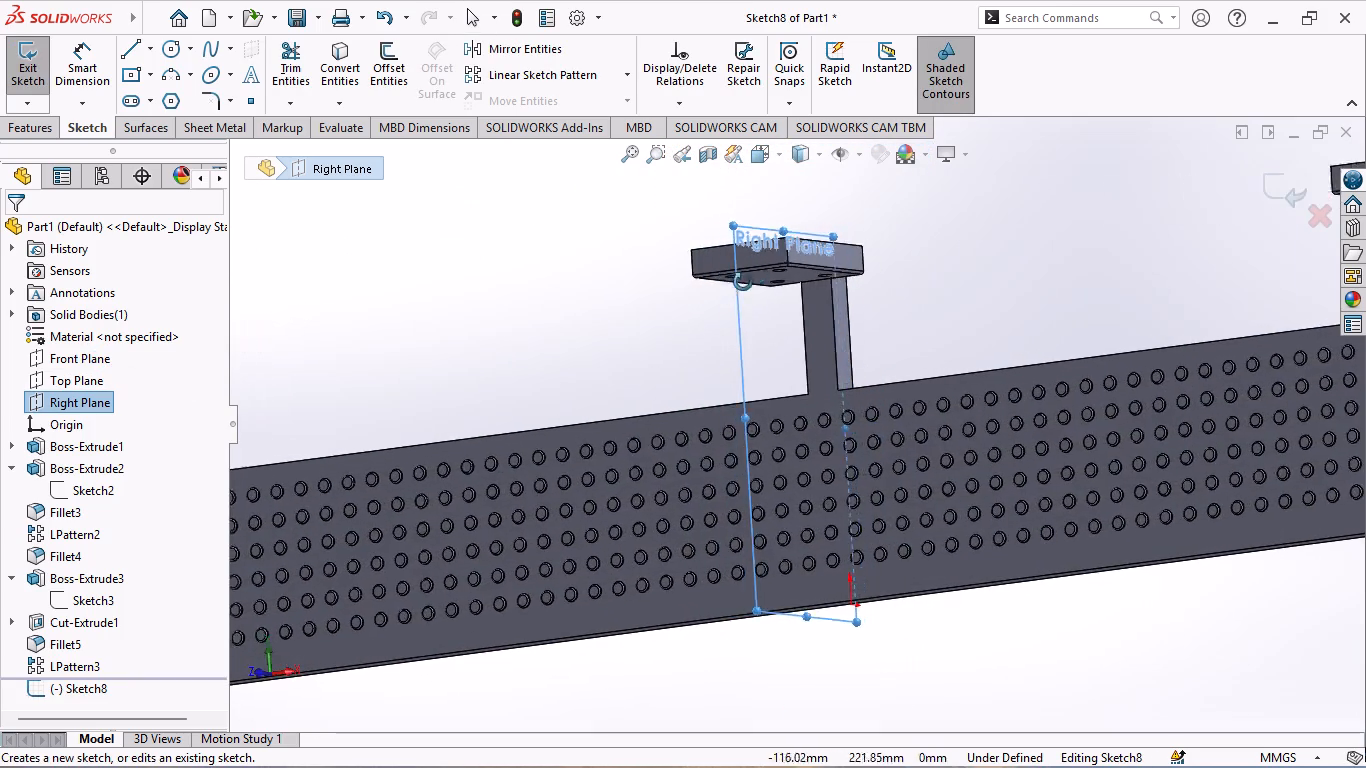
middle_click_drag(743, 282, 755, 177)
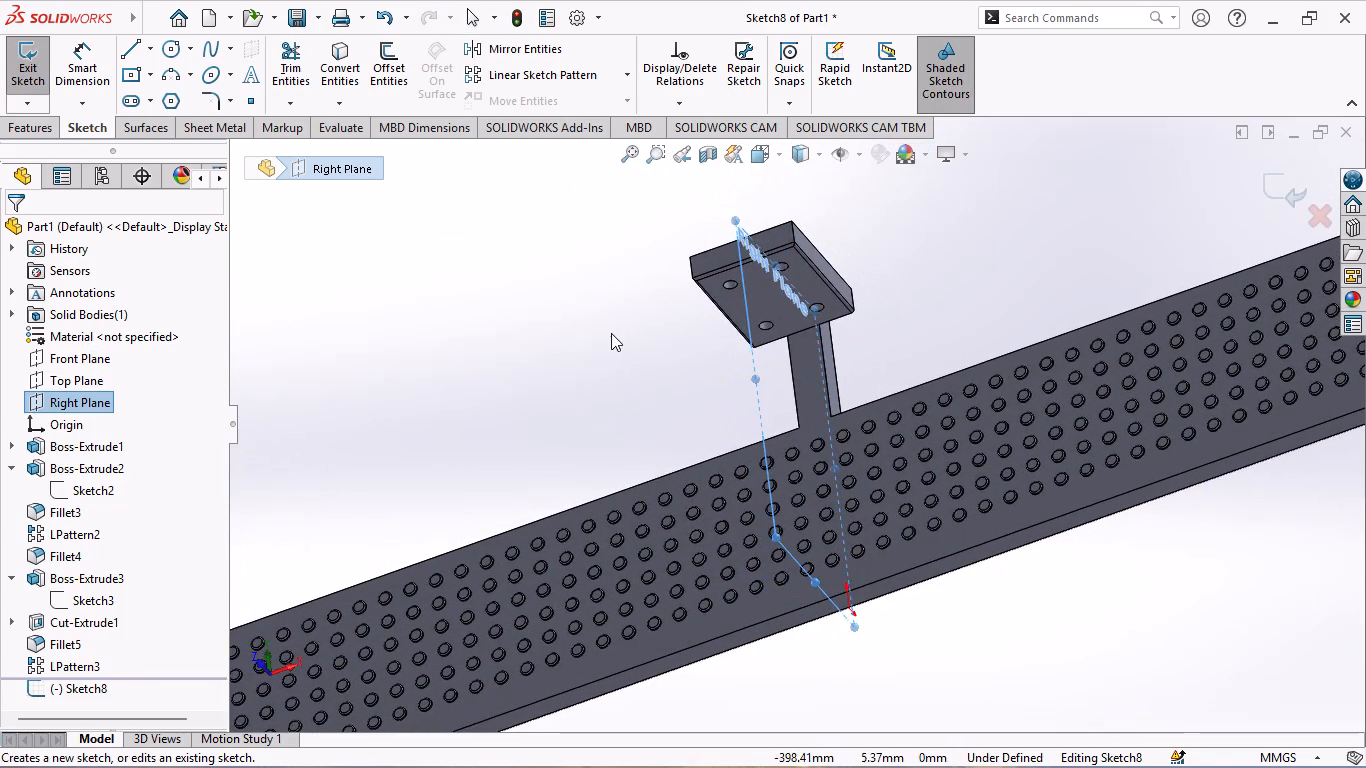
middle_click_drag(611, 329, 663, 215)
scroll(663, 215, "up", 1)
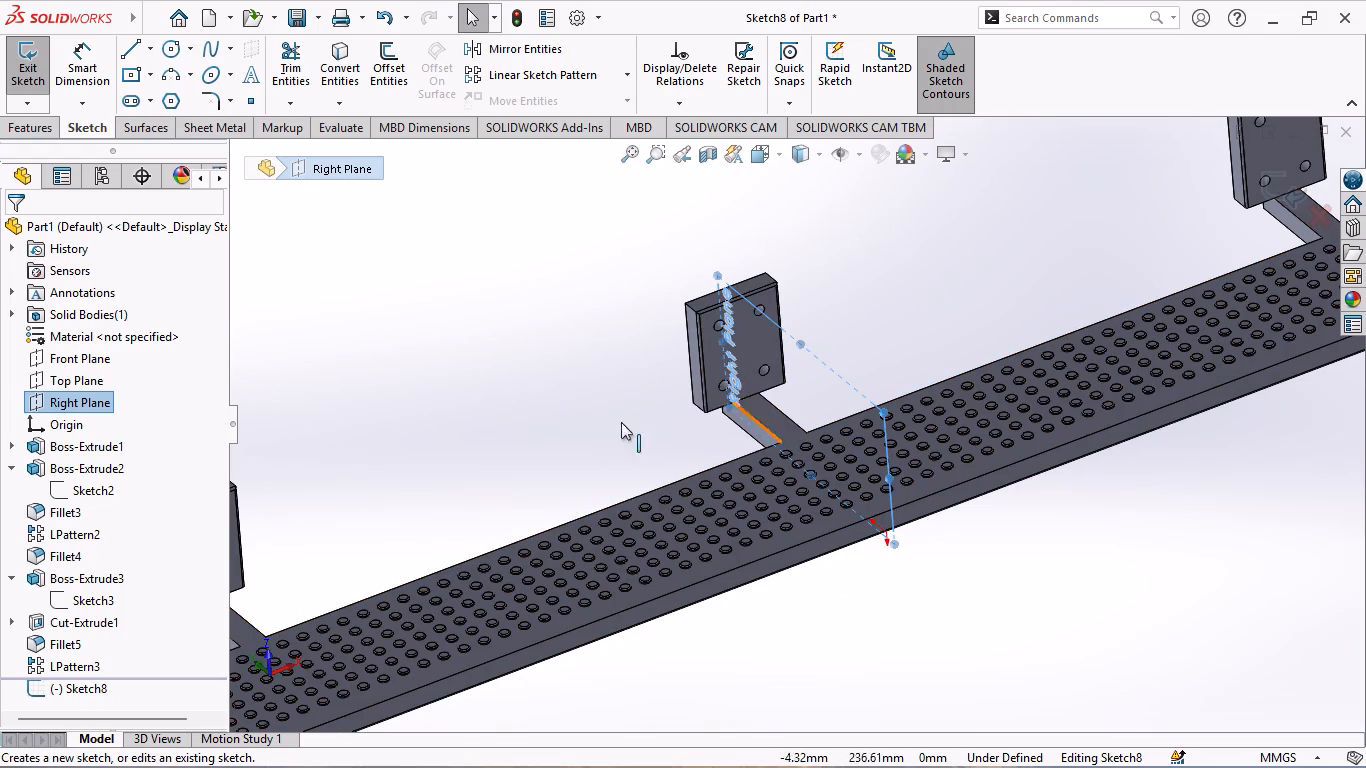
left_click(126, 50)
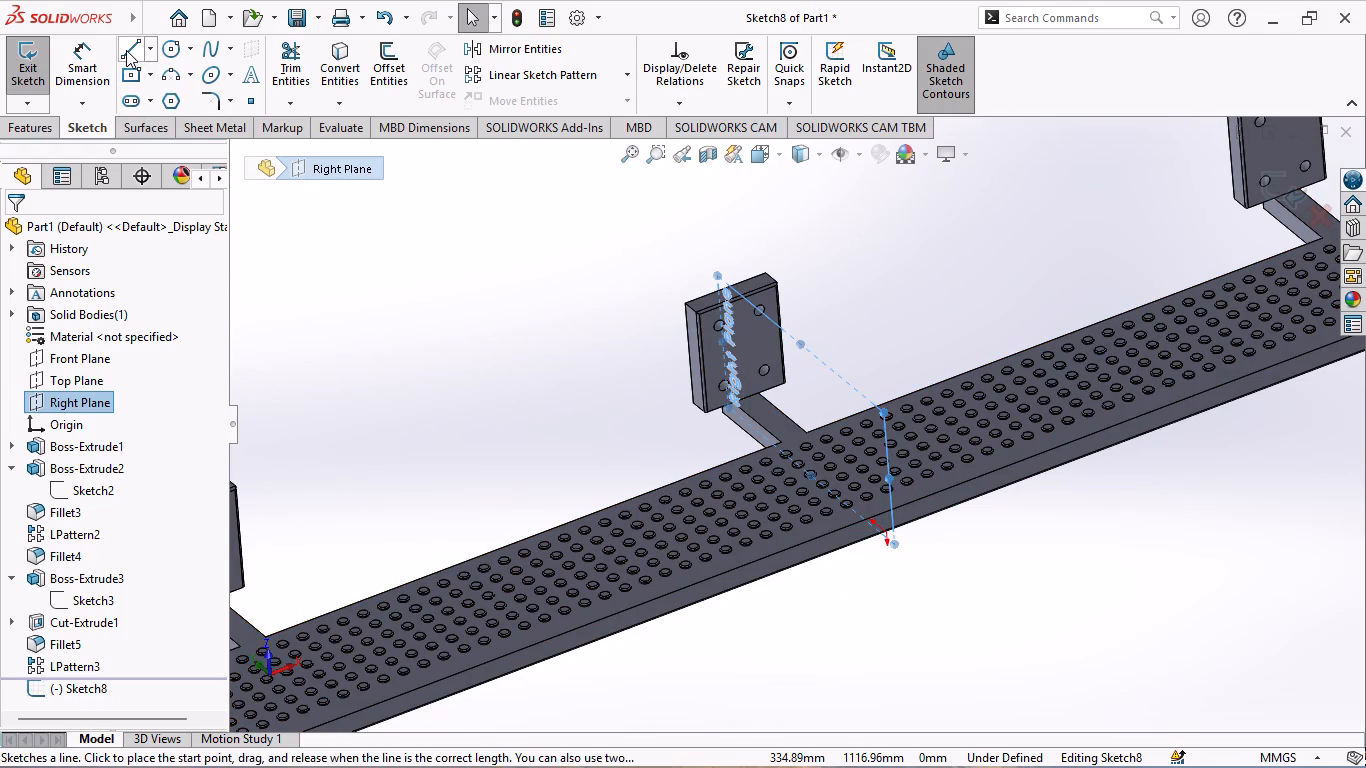
scroll(752, 391, "down", 3)
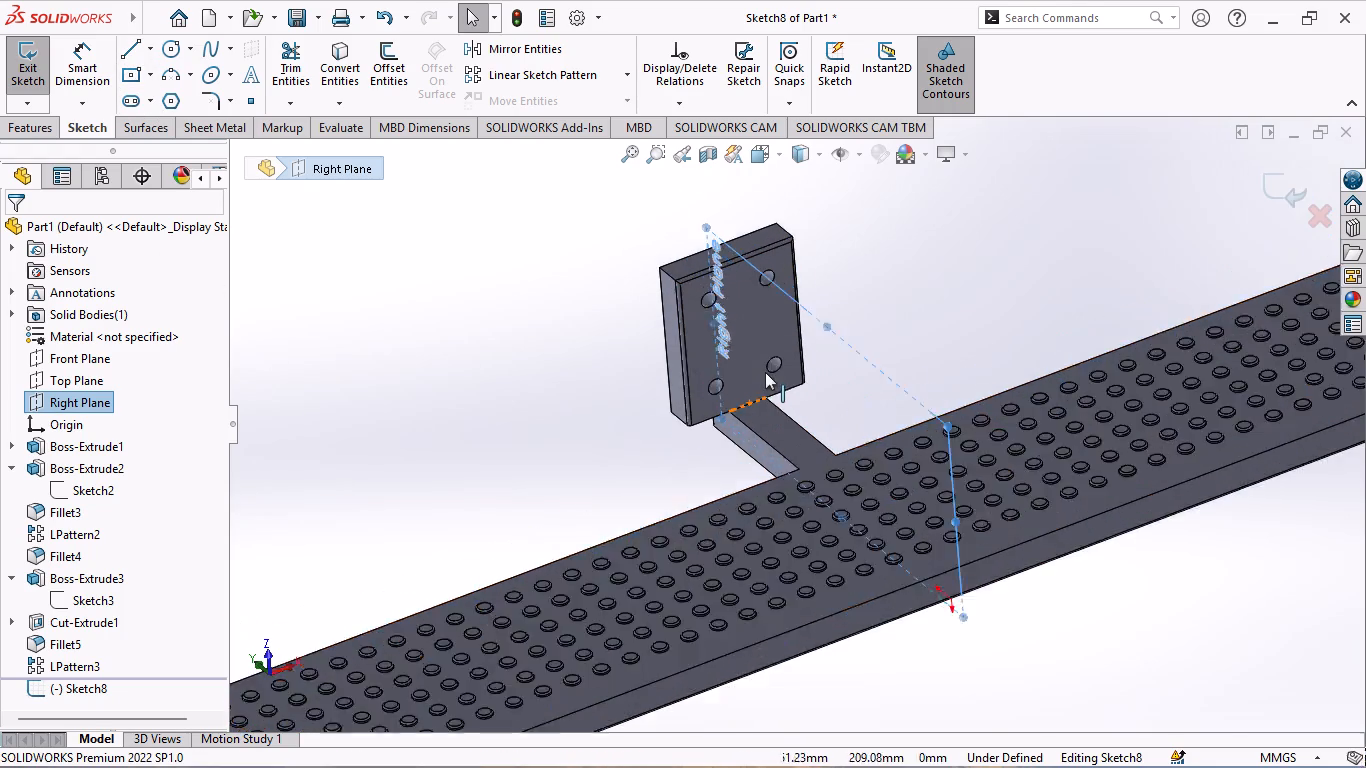
scroll(765, 372, "down", 3)
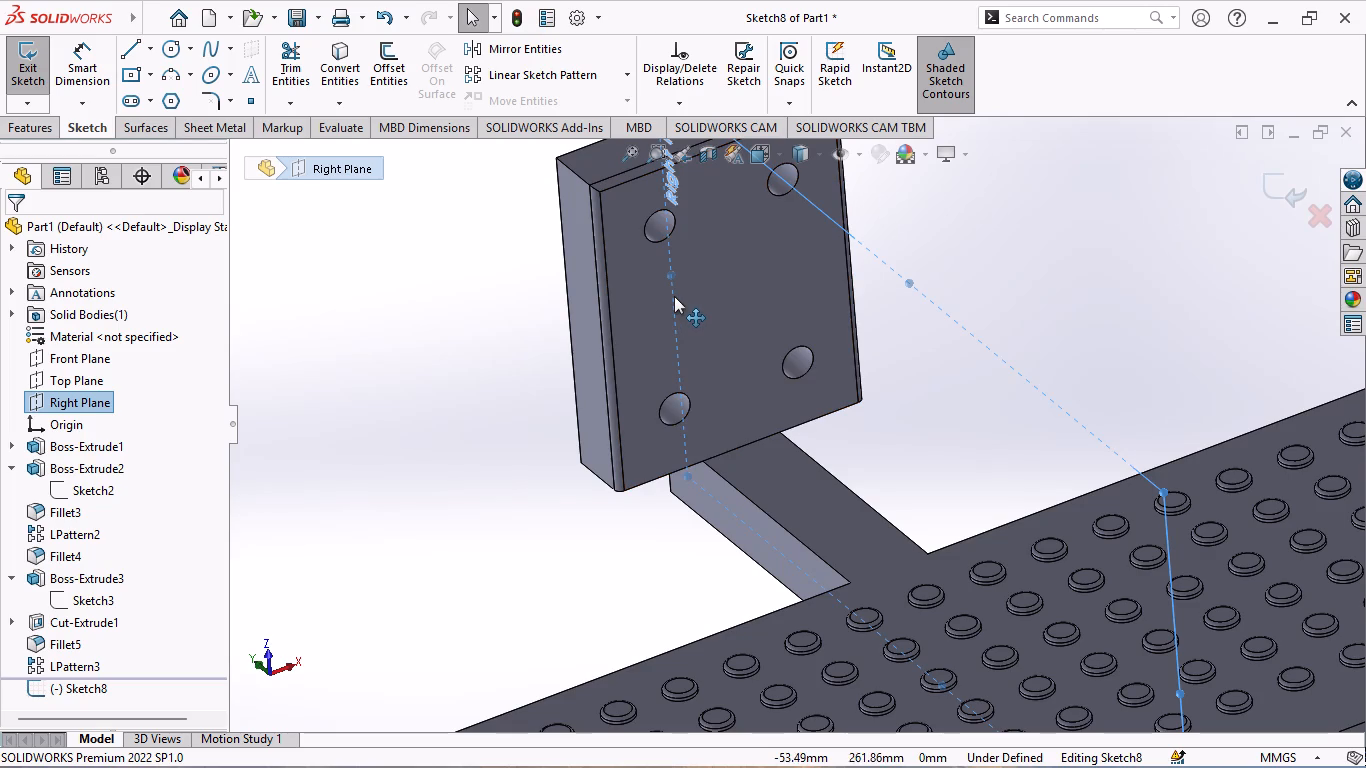
left_click(673, 296)
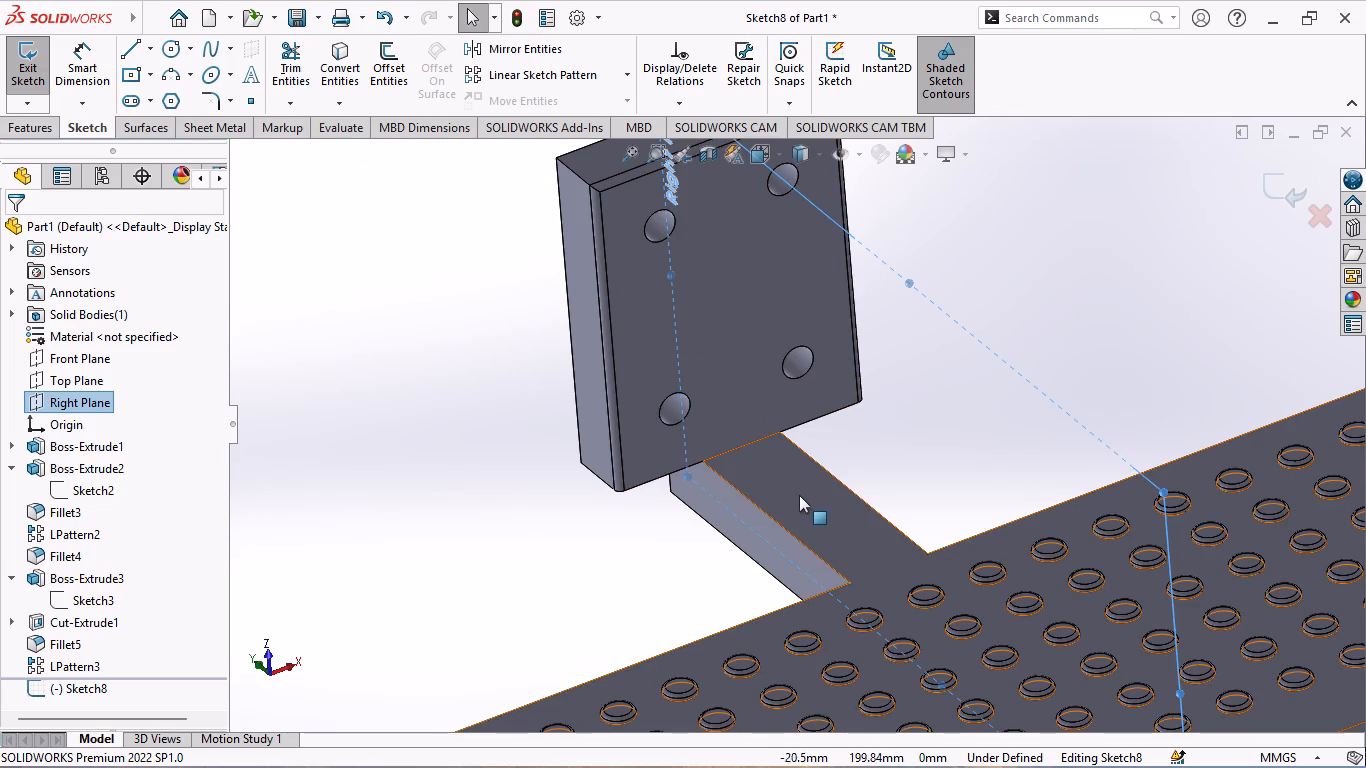
left_click(799, 495)
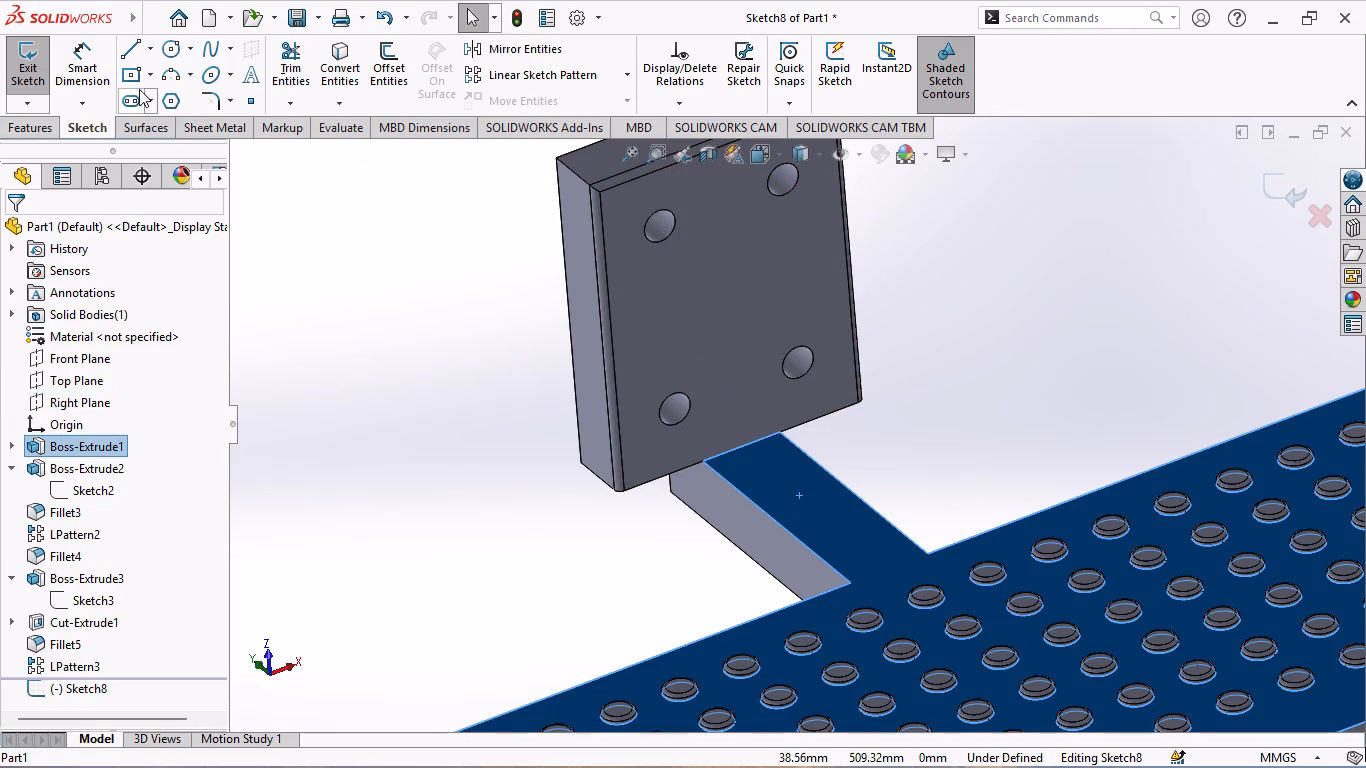
left_click(130, 41)
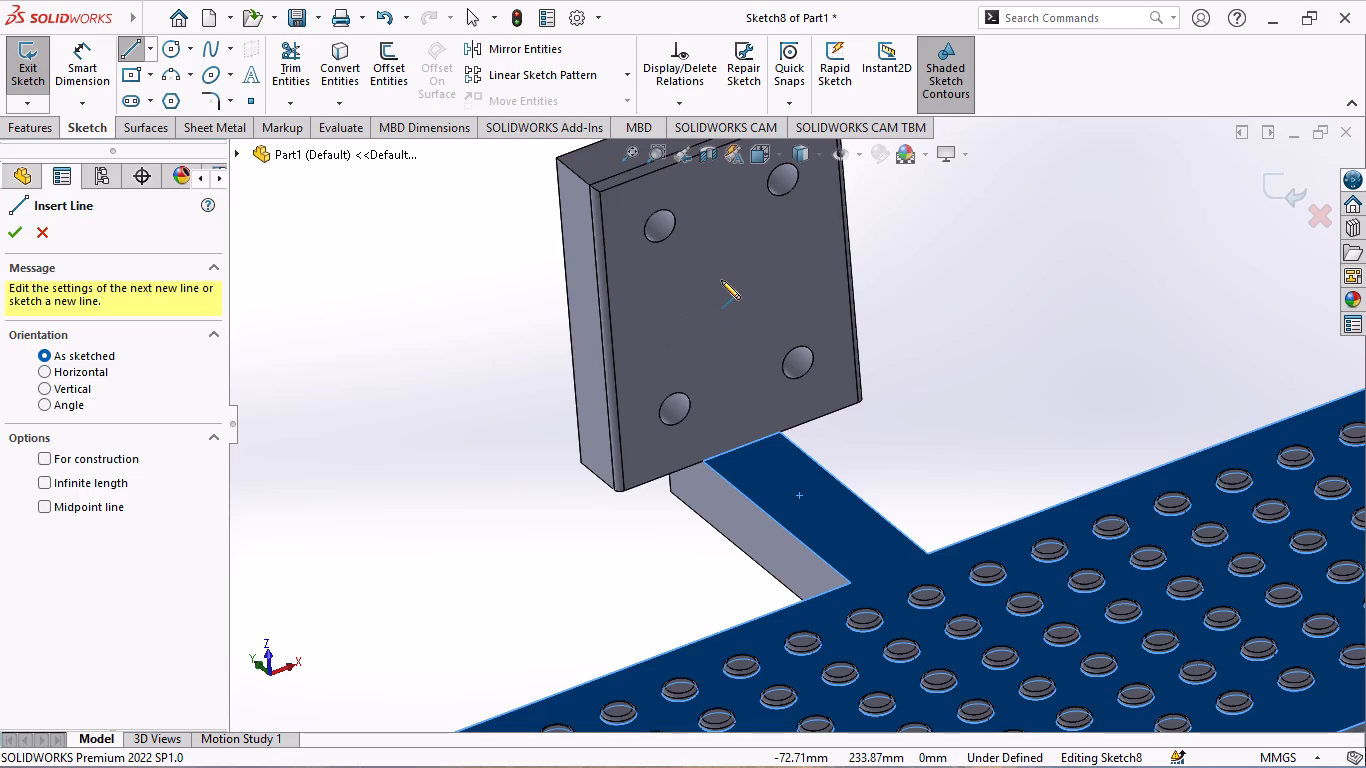
left_click(721, 280)
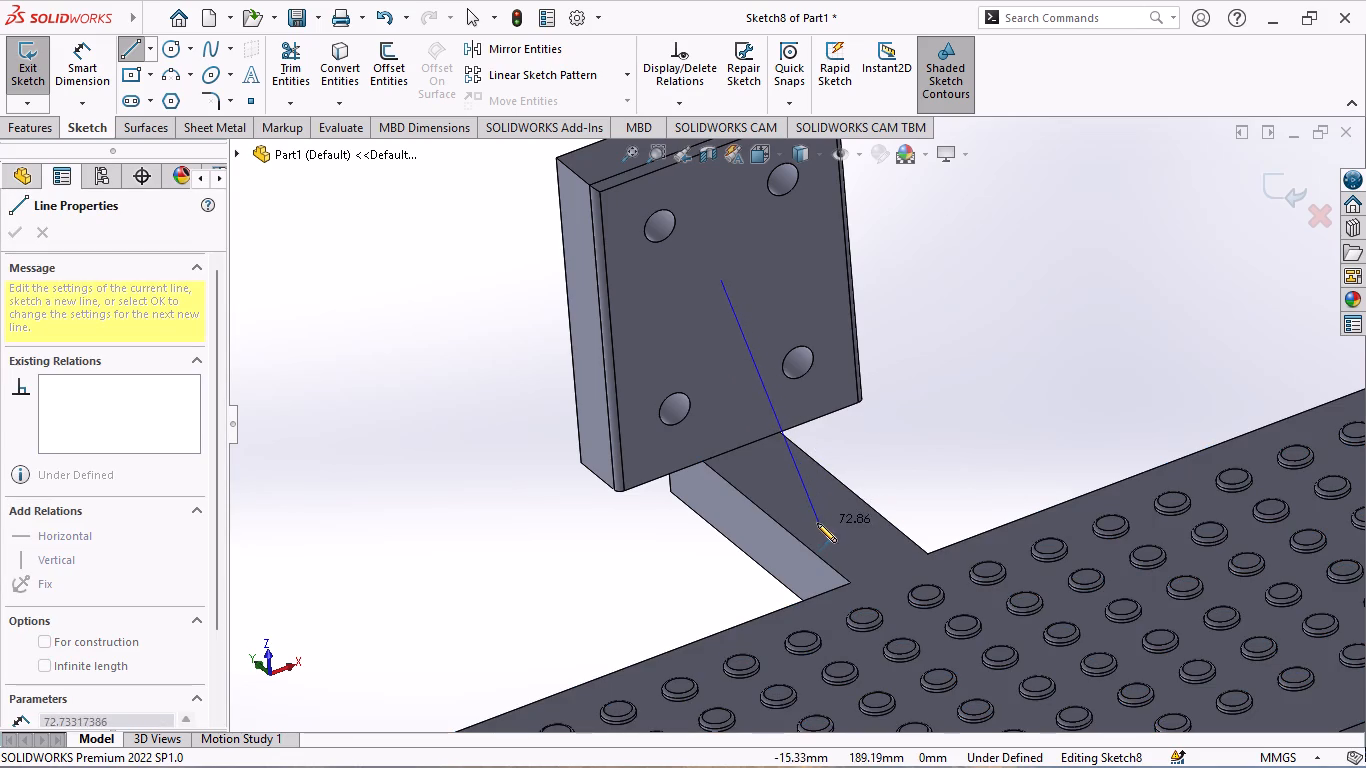
left_click(819, 508)
middle_click_drag(523, 522, 635, 488)
scroll(525, 521, "up", 1)
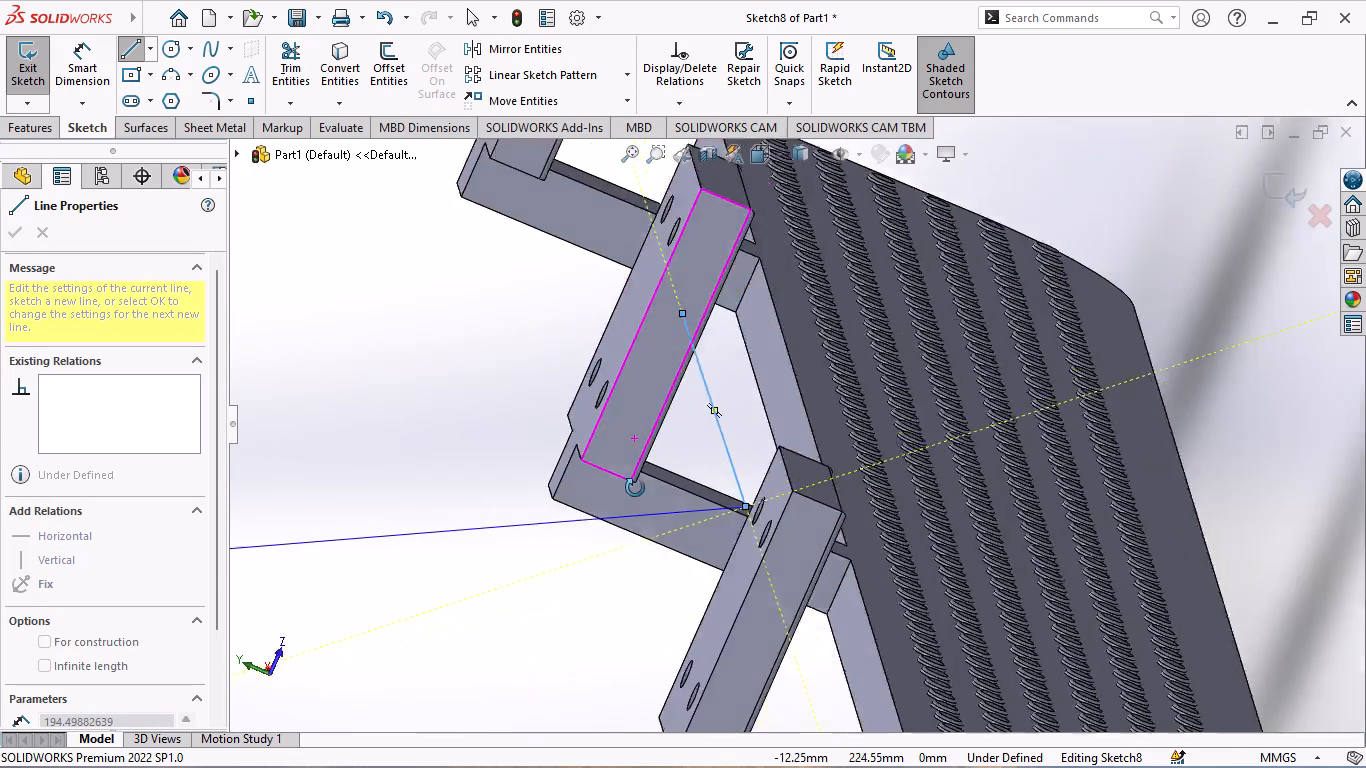
middle_click_drag(635, 488, 622, 429)
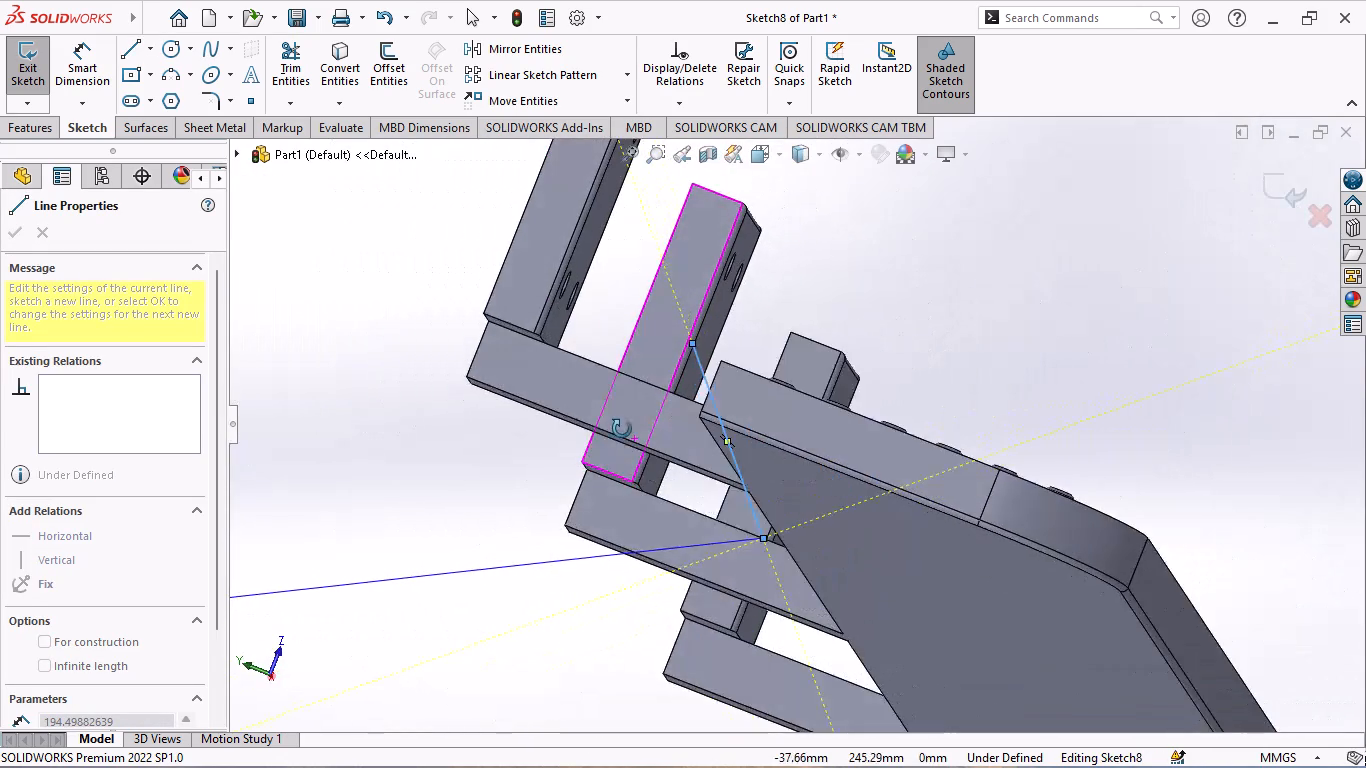
middle_click_drag(622, 429, 604, 457)
key("Escape")
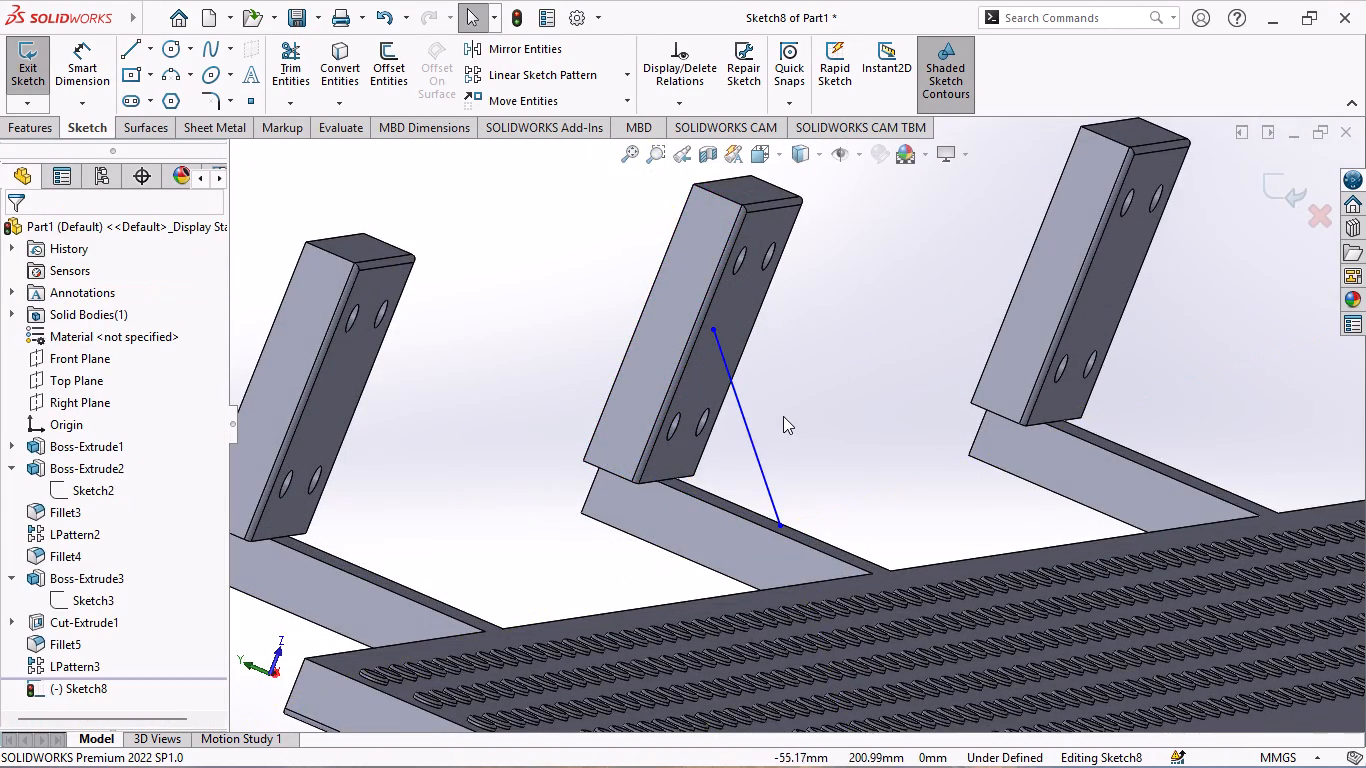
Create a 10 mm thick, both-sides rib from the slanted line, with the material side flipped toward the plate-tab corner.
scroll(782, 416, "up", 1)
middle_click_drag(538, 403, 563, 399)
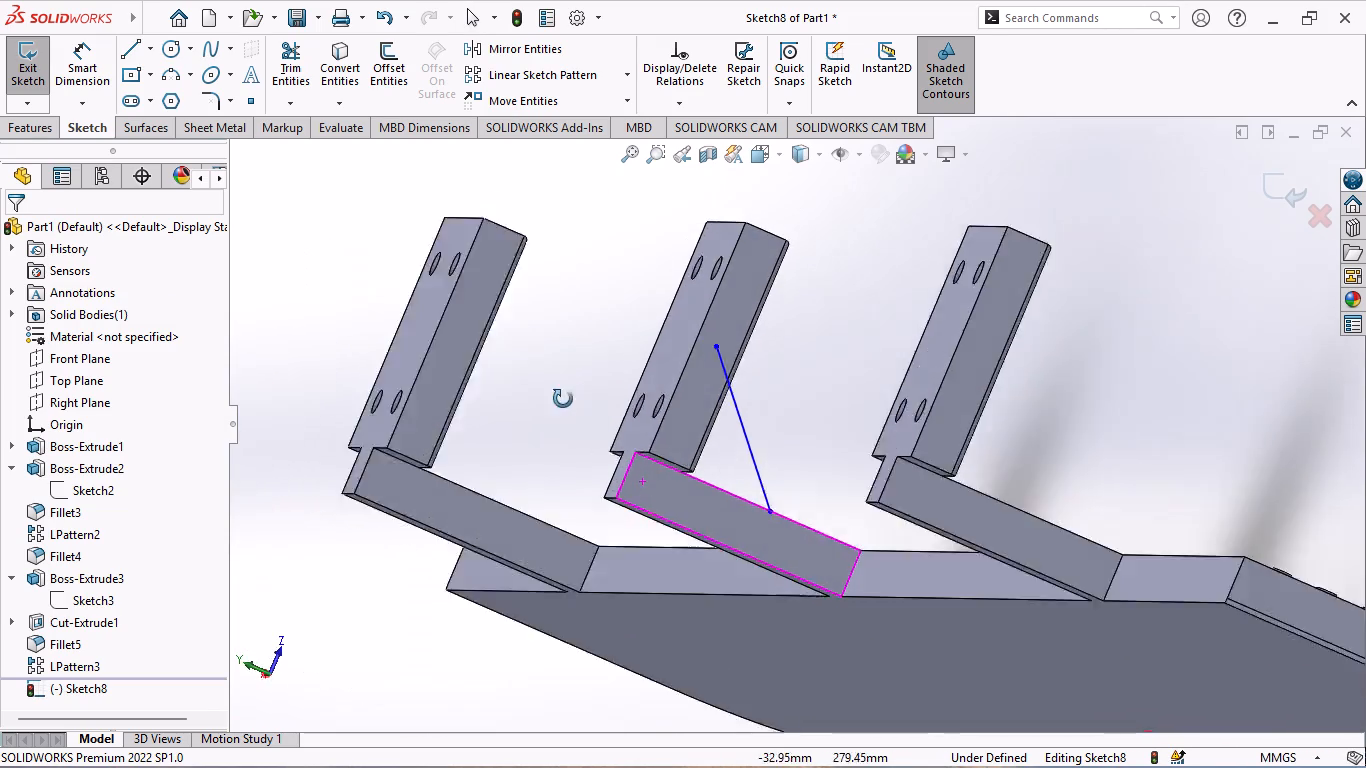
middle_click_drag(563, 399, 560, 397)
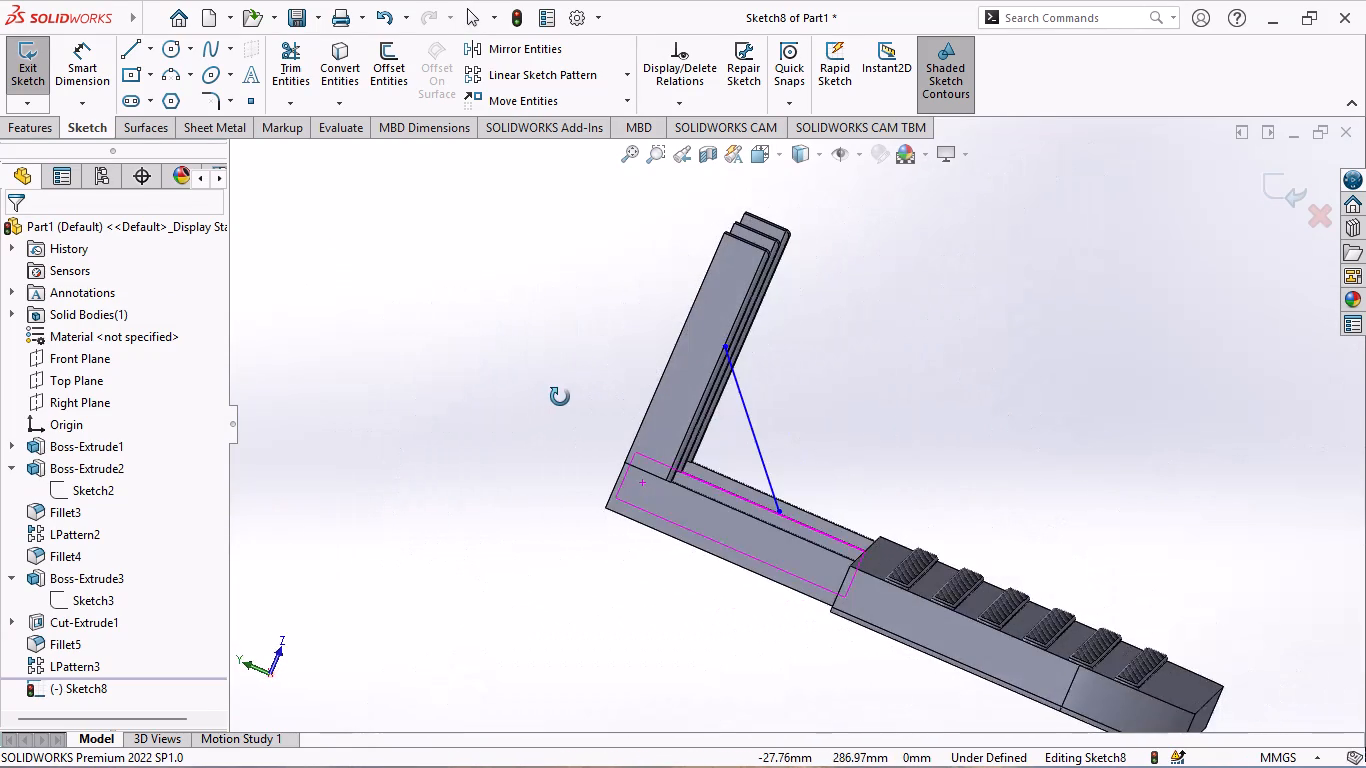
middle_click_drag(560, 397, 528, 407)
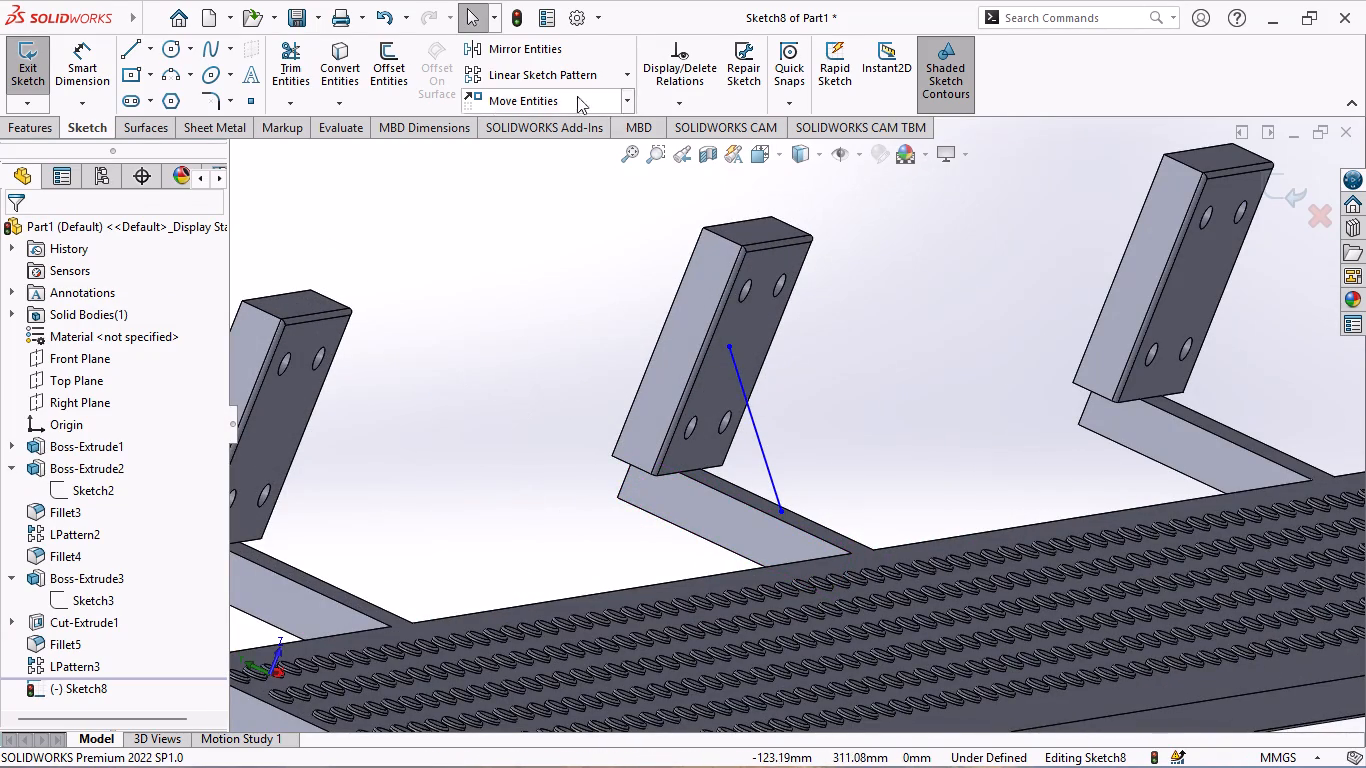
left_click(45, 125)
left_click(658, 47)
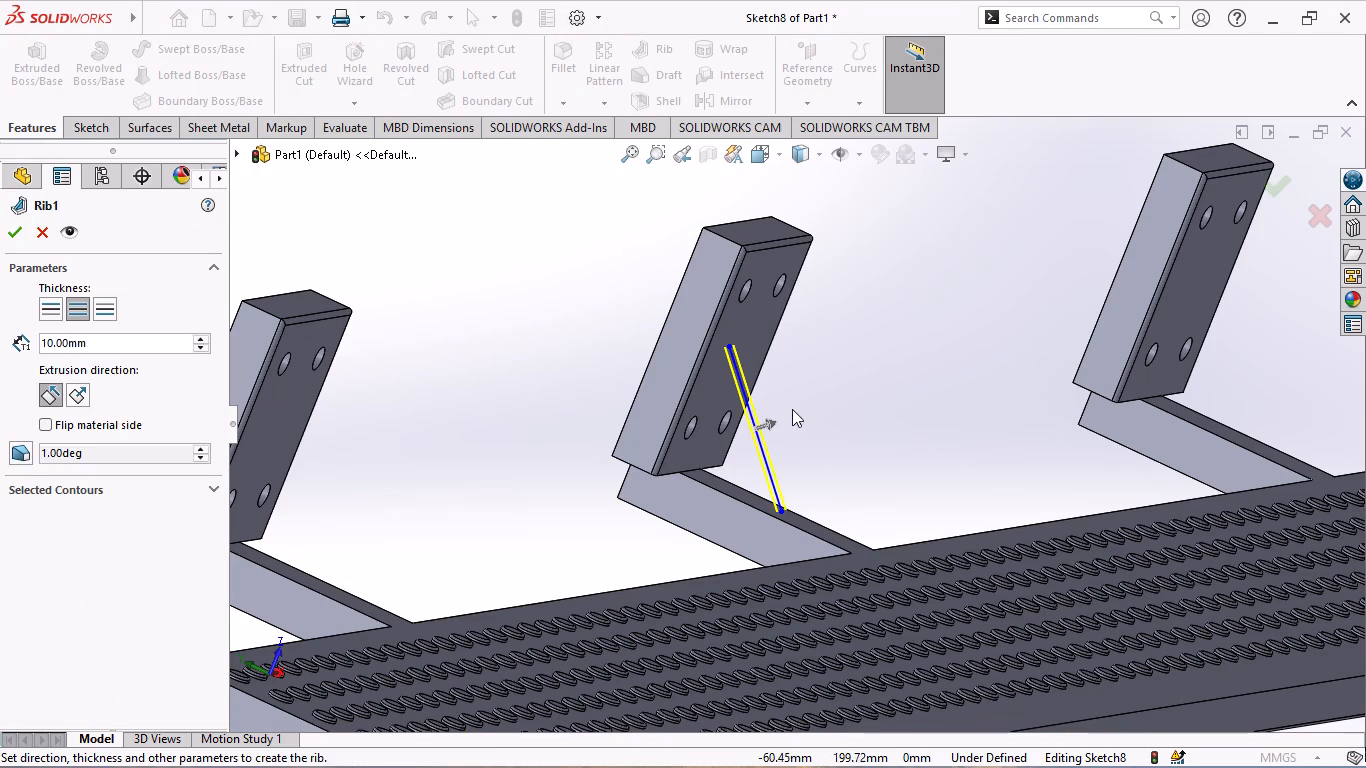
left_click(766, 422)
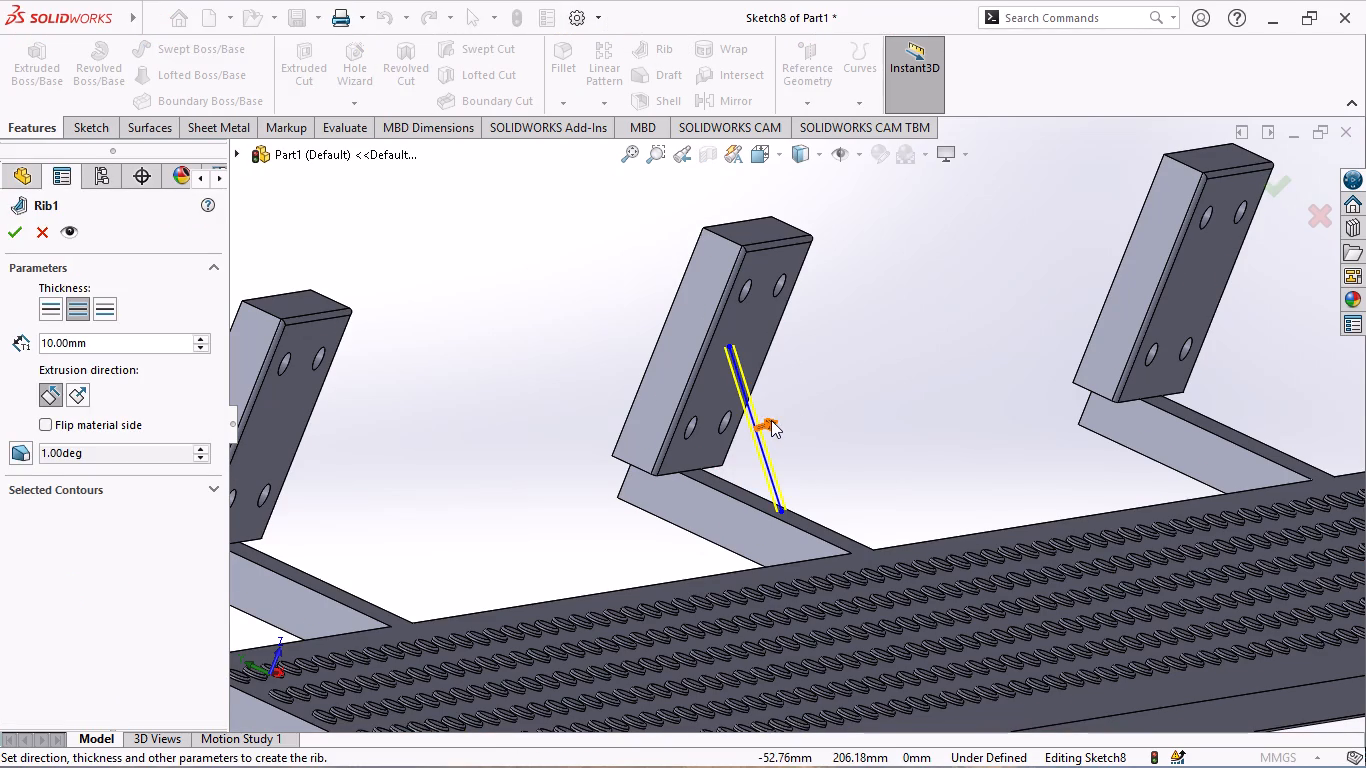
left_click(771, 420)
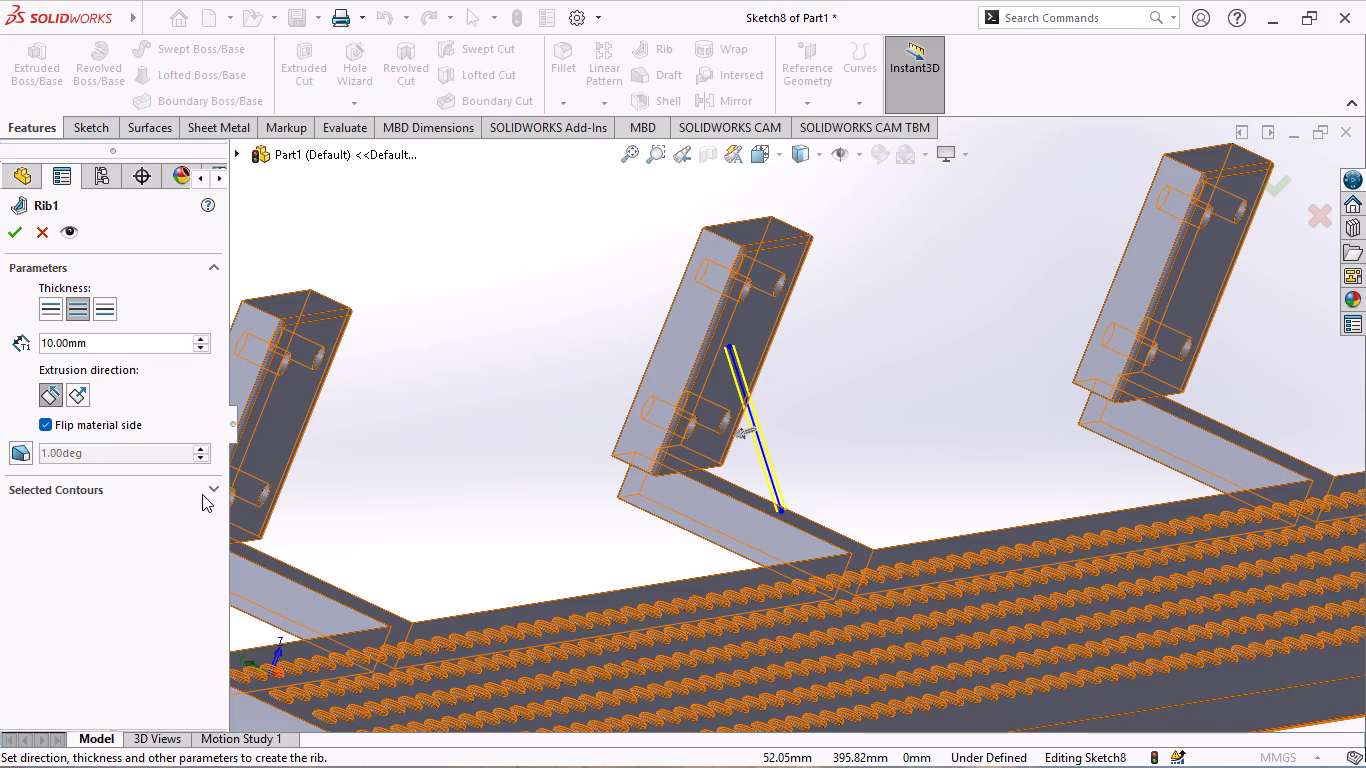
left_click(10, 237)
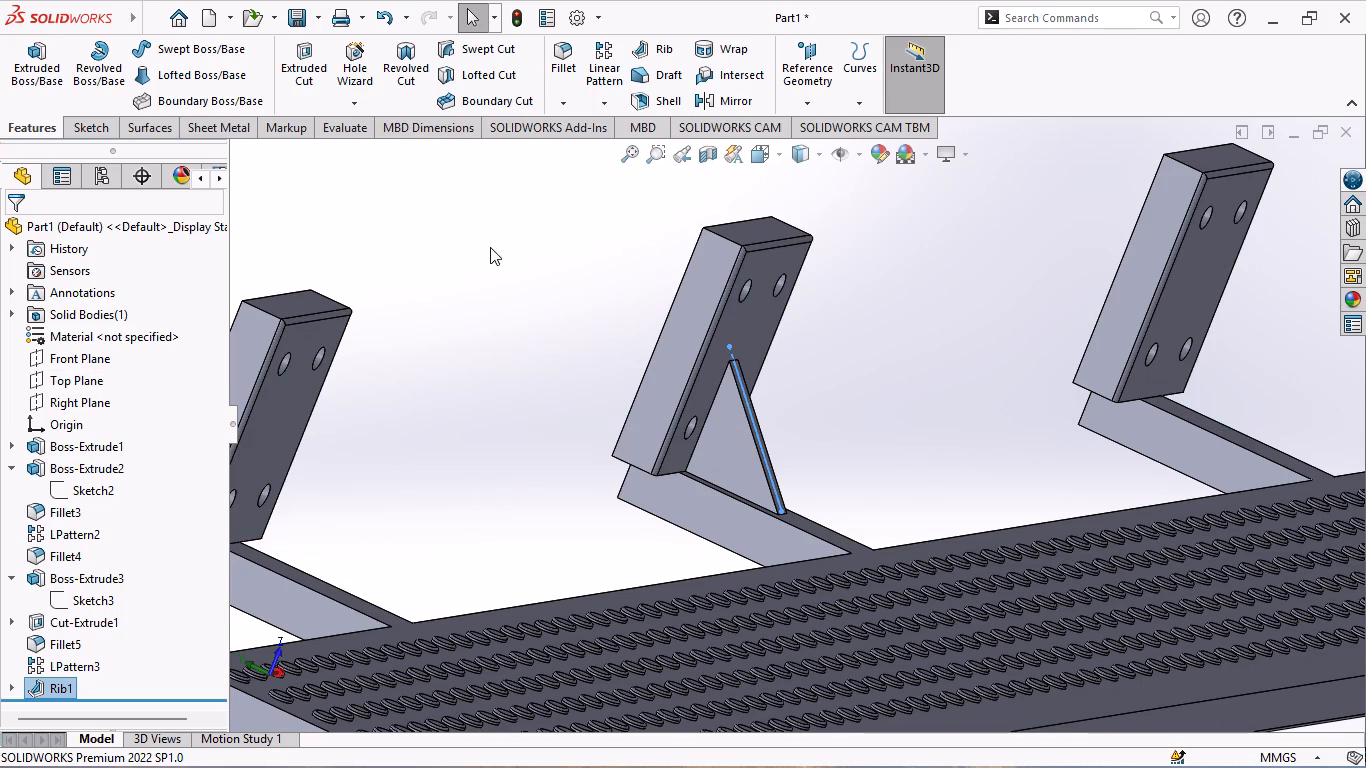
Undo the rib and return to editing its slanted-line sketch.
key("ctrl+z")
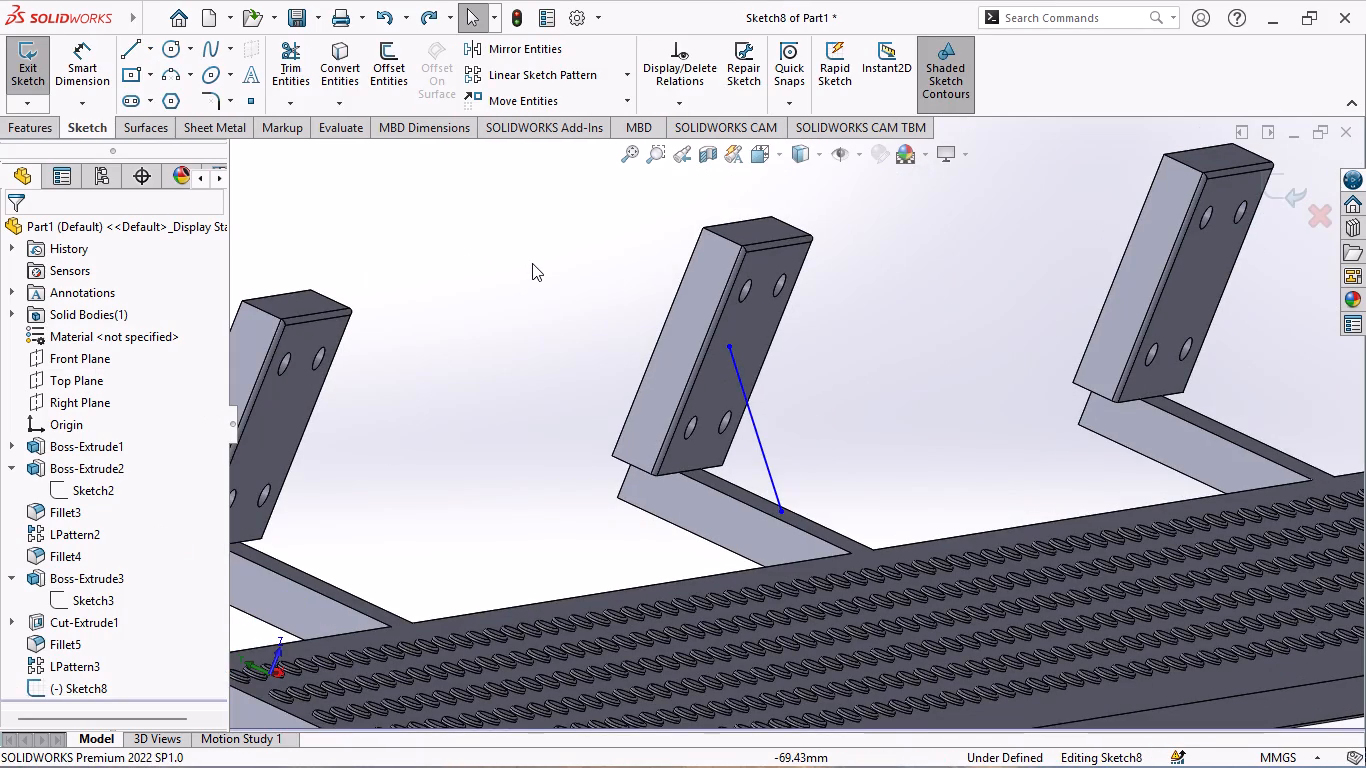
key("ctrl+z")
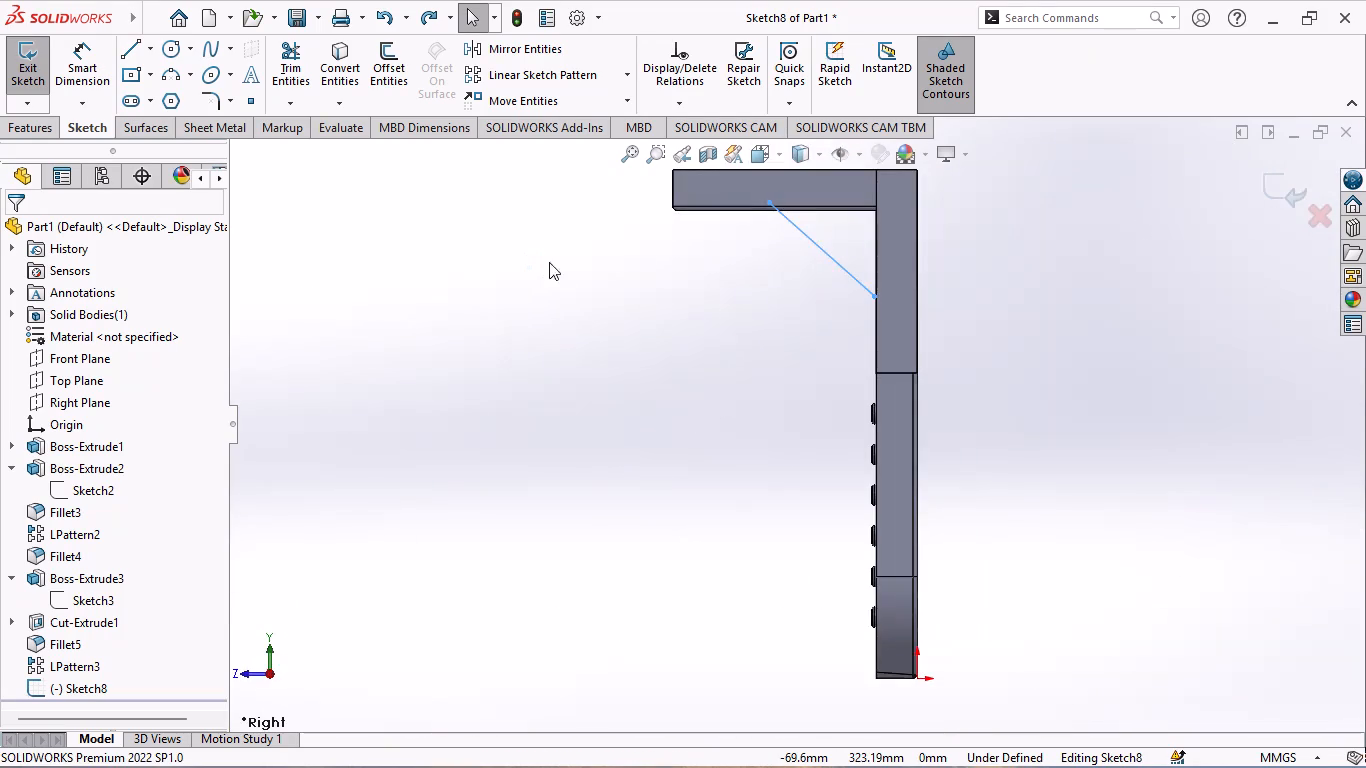
Sketch a second line about 52 mm long from the slanted line's end on the plate to the corner where plate meets tab.
scroll(873, 201, "down", 5)
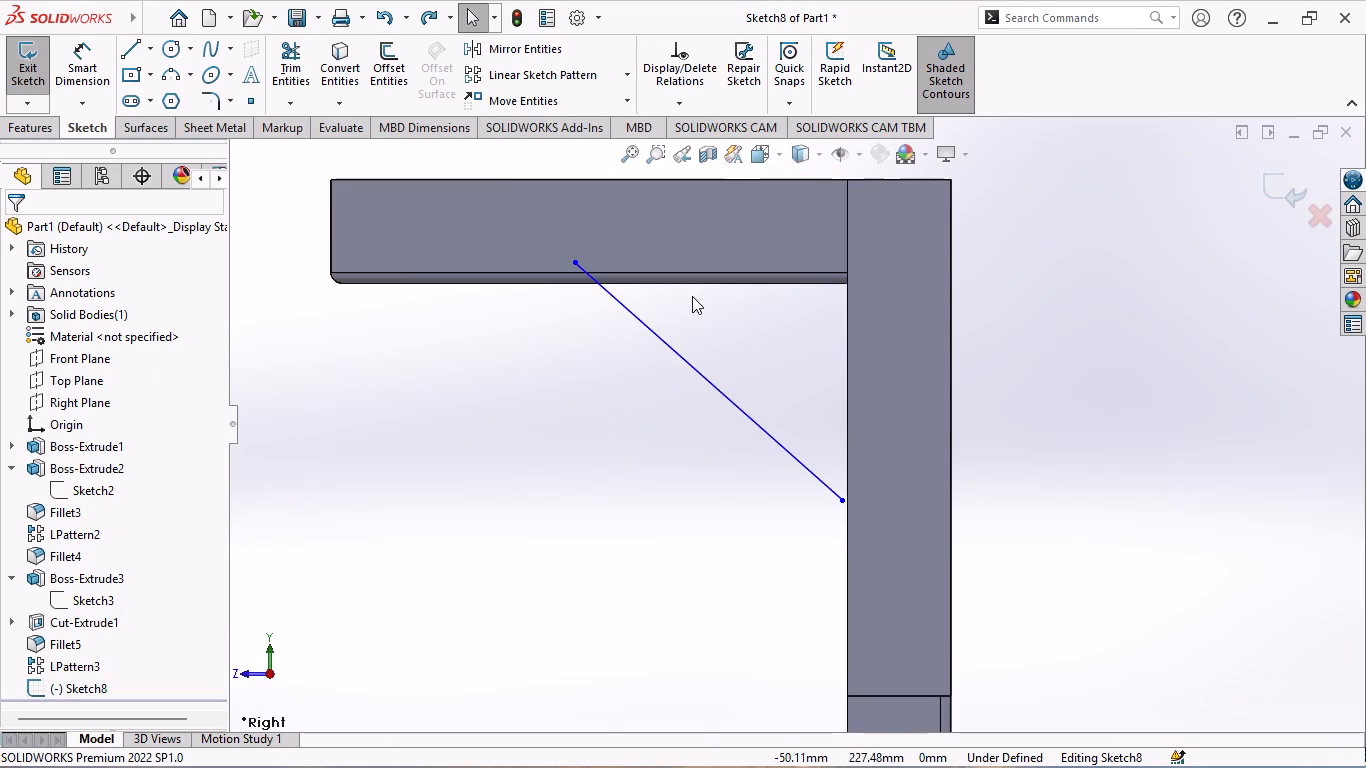
scroll(693, 296, "up", 1)
middle_click(520, 413)
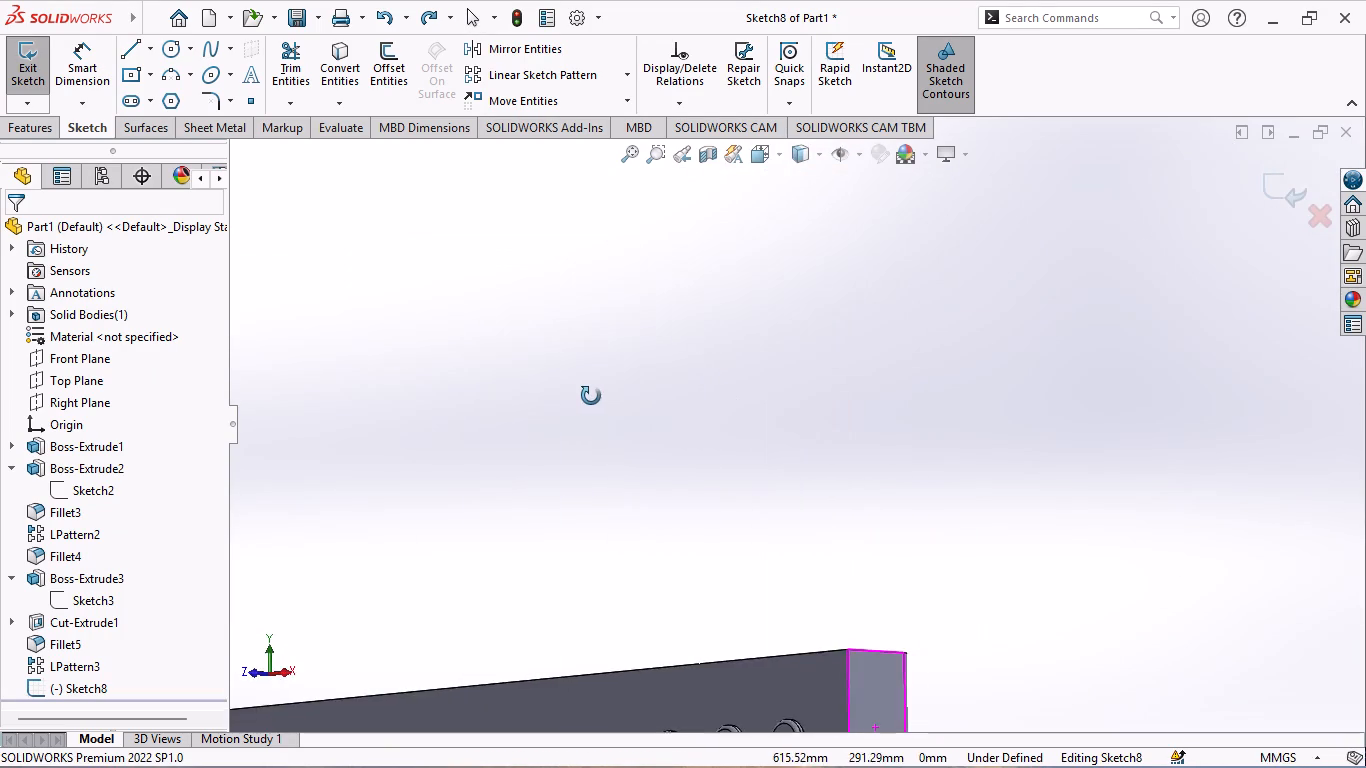
scroll(650, 352, "down", 1)
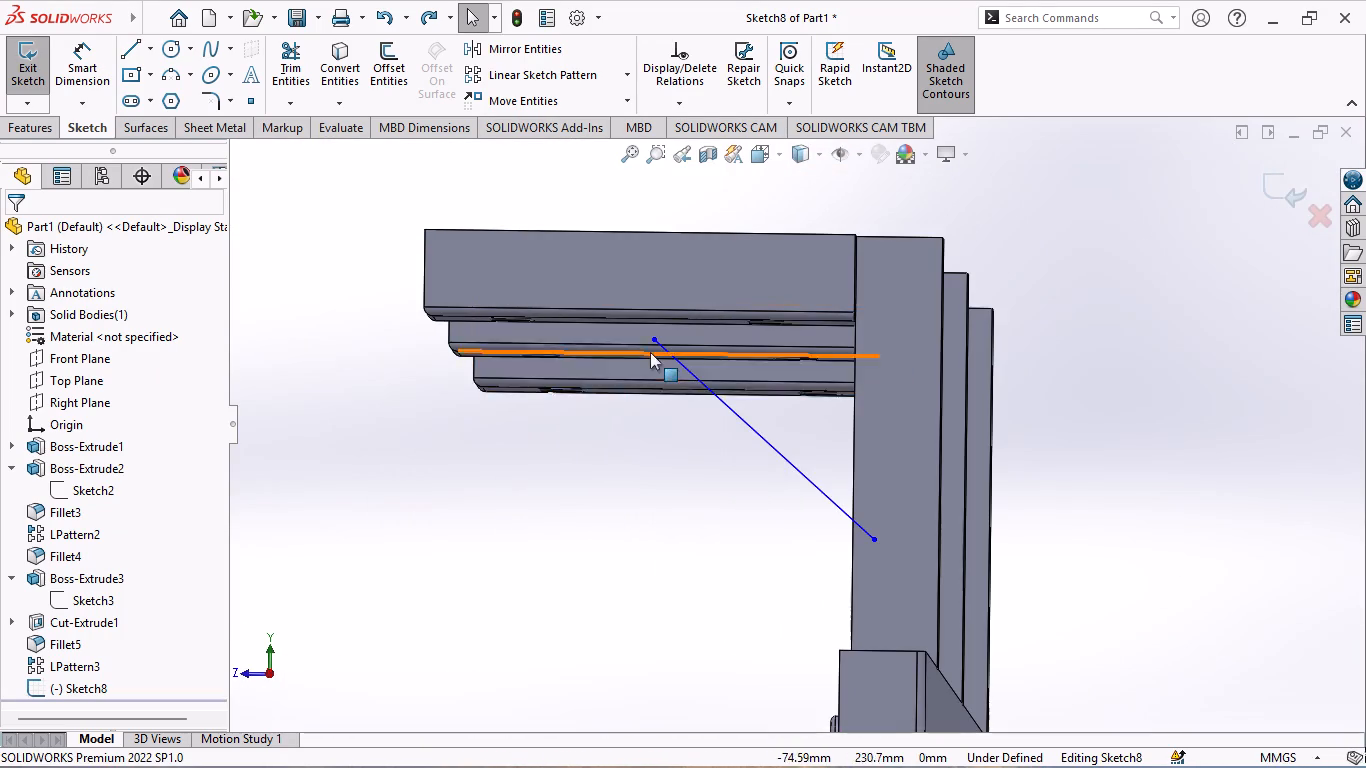
scroll(650, 352, "down", 4)
middle_click_drag(655, 349, 752, 311)
scroll(579, 408, "up", 8)
scroll(502, 552, "up", 1)
middle_click_drag(507, 549, 547, 534)
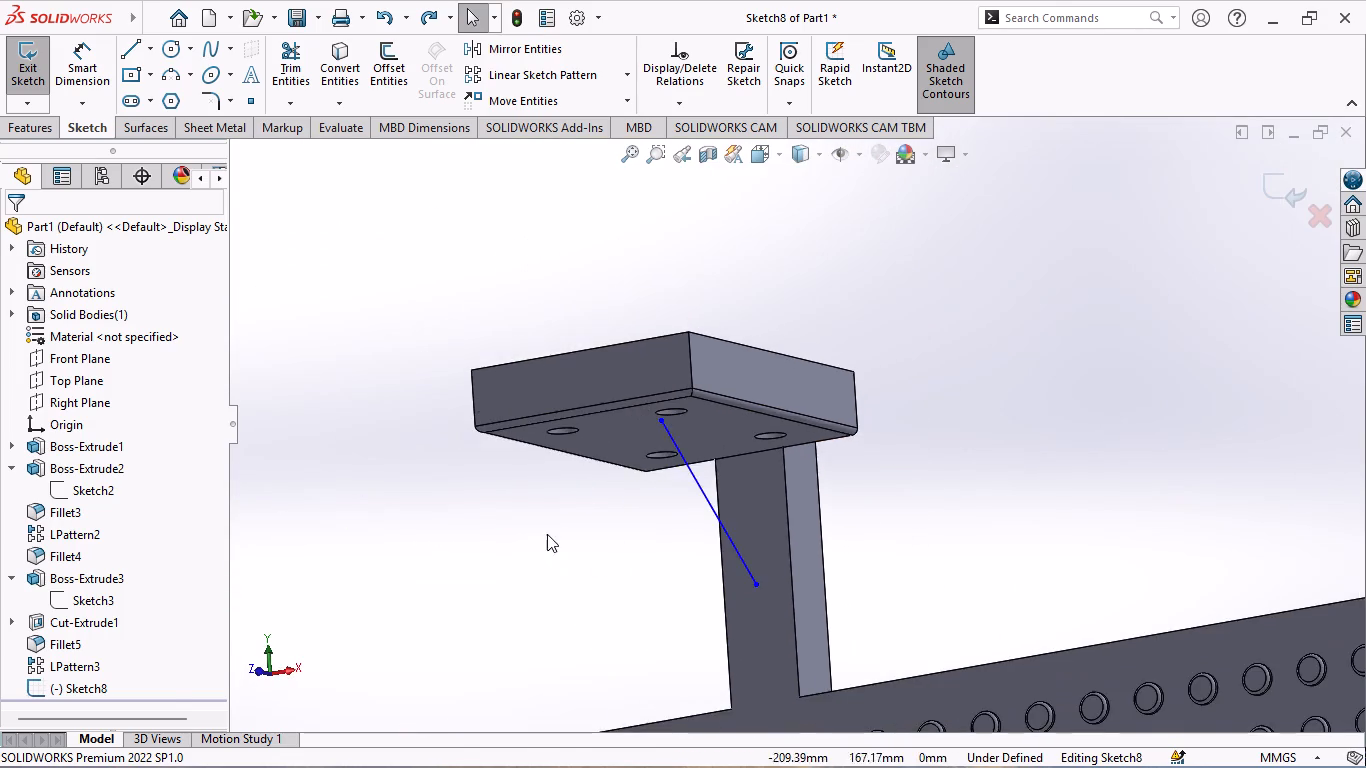
middle_click_drag(547, 534, 645, 378)
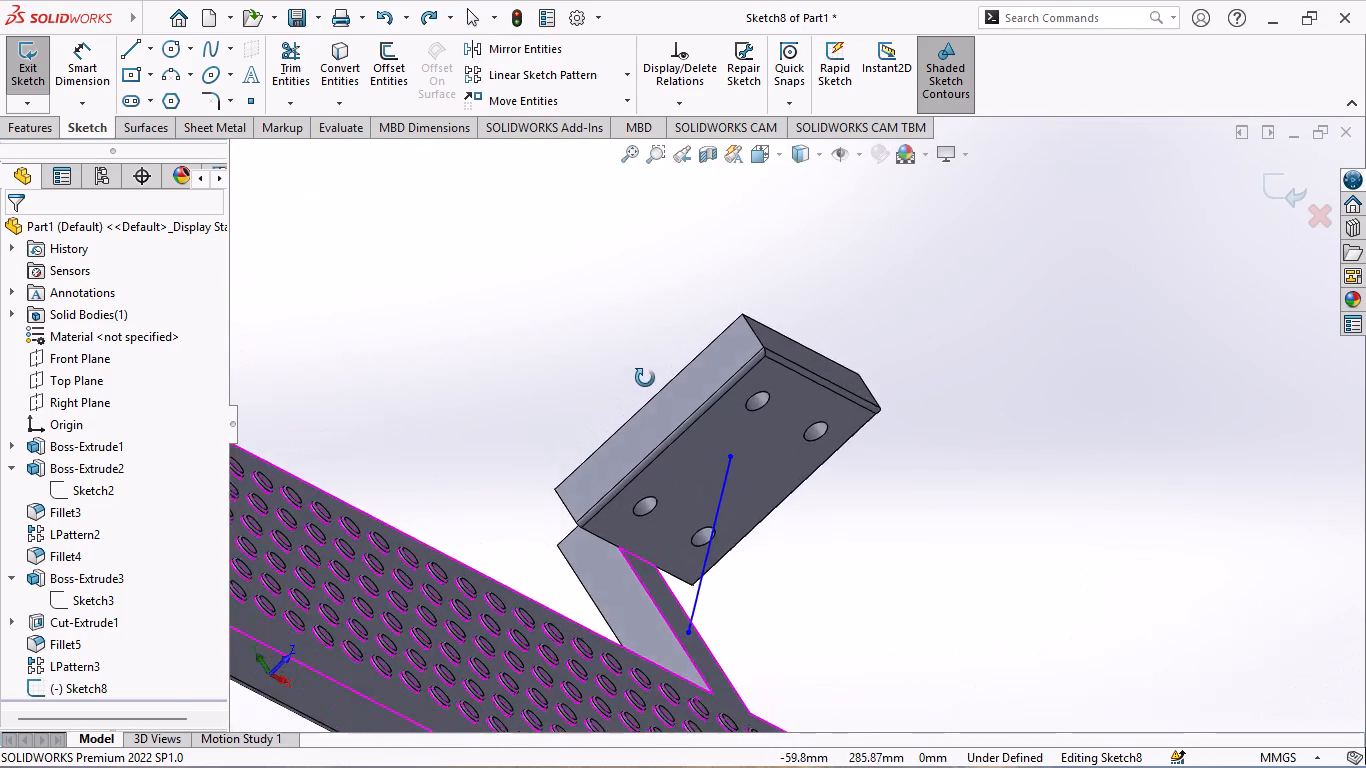
middle_click_drag(645, 378, 649, 395)
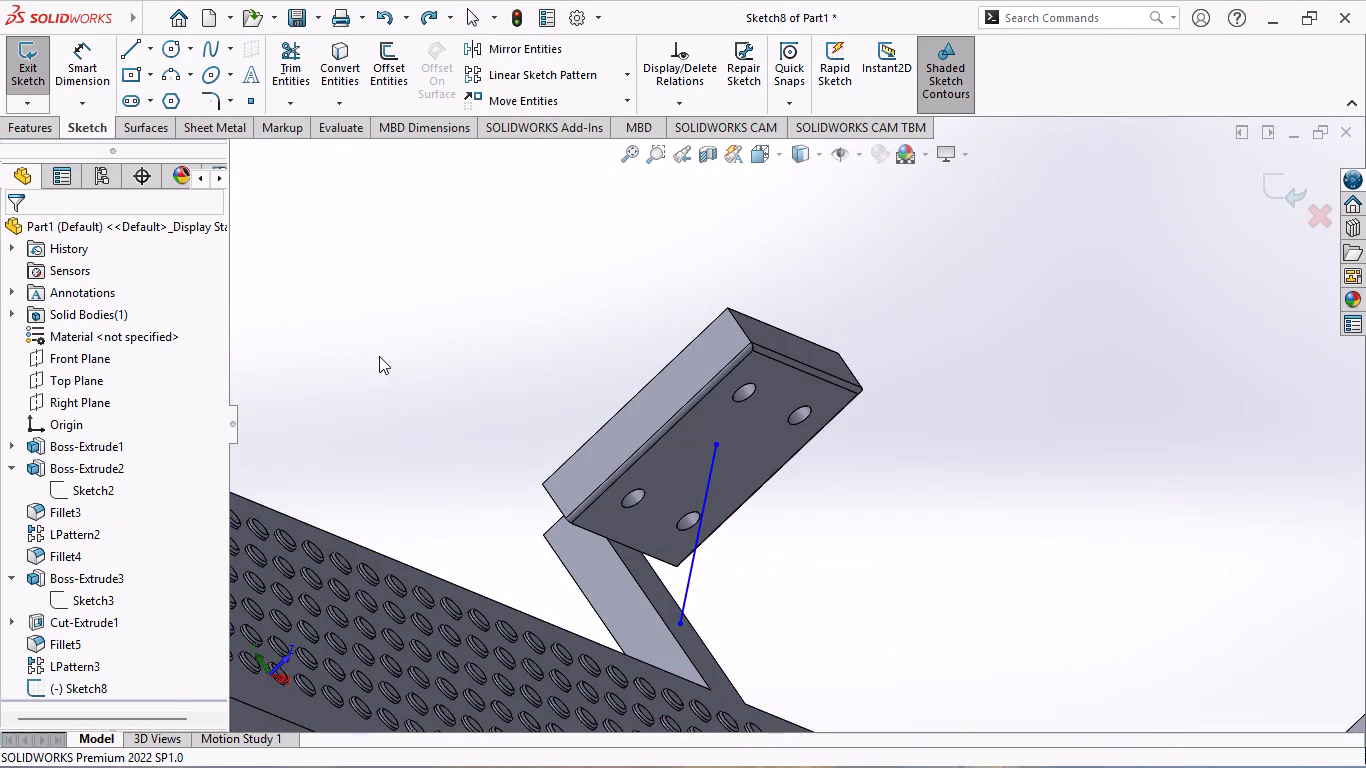
left_click(135, 44)
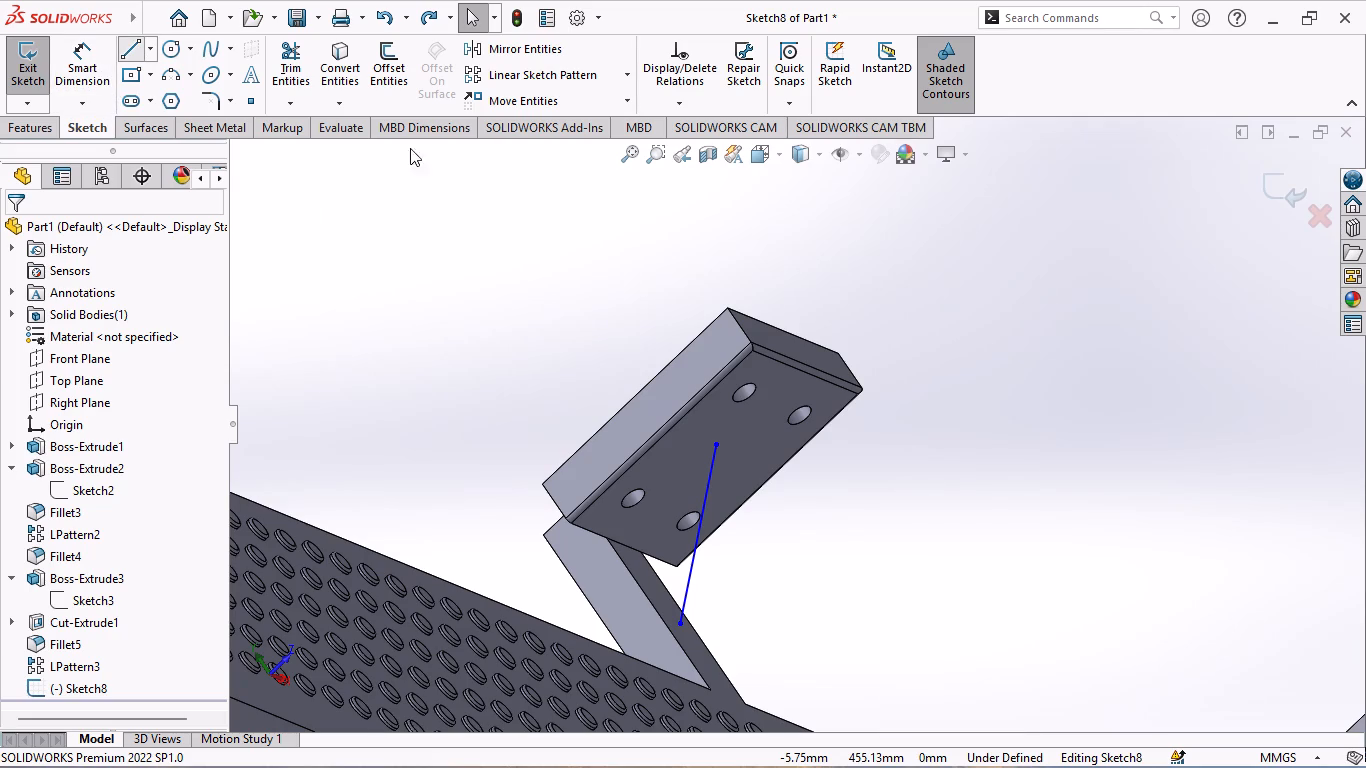
left_click(717, 444)
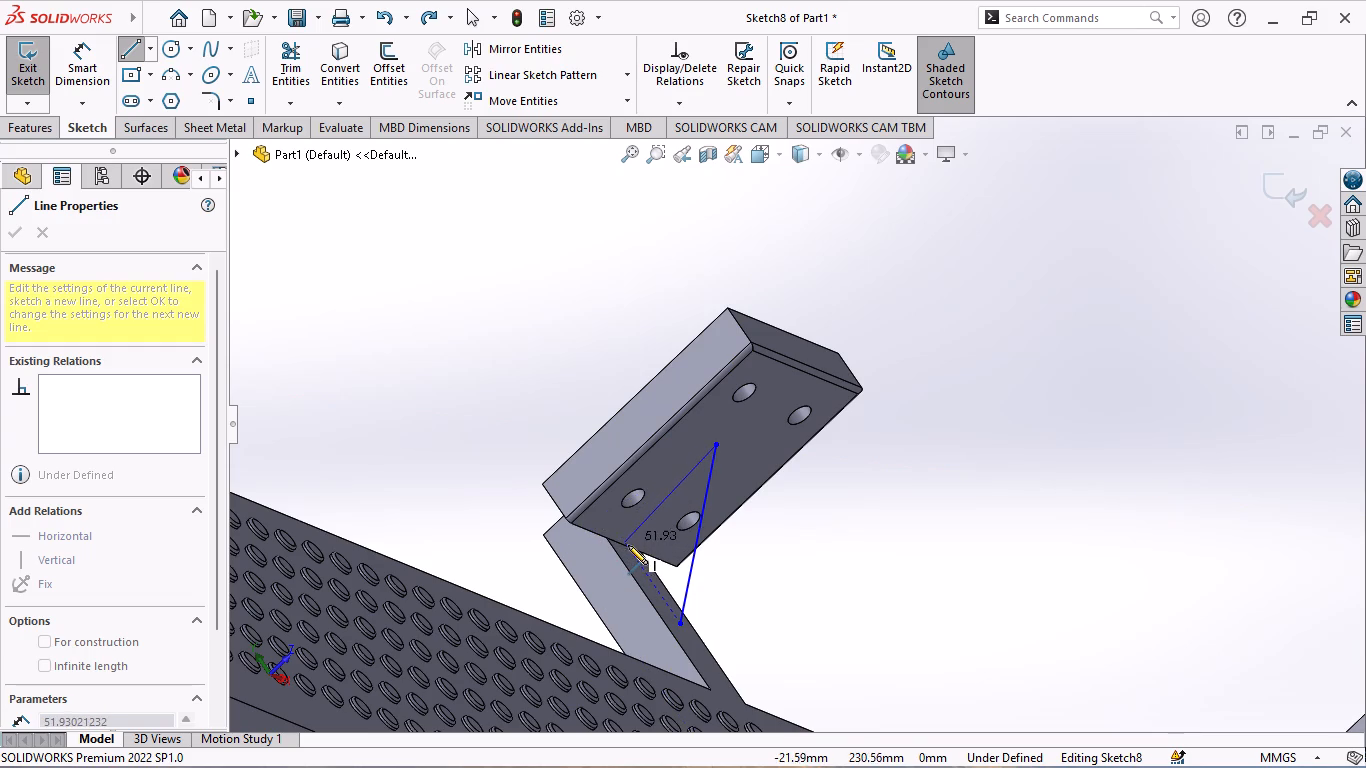
left_click(628, 548)
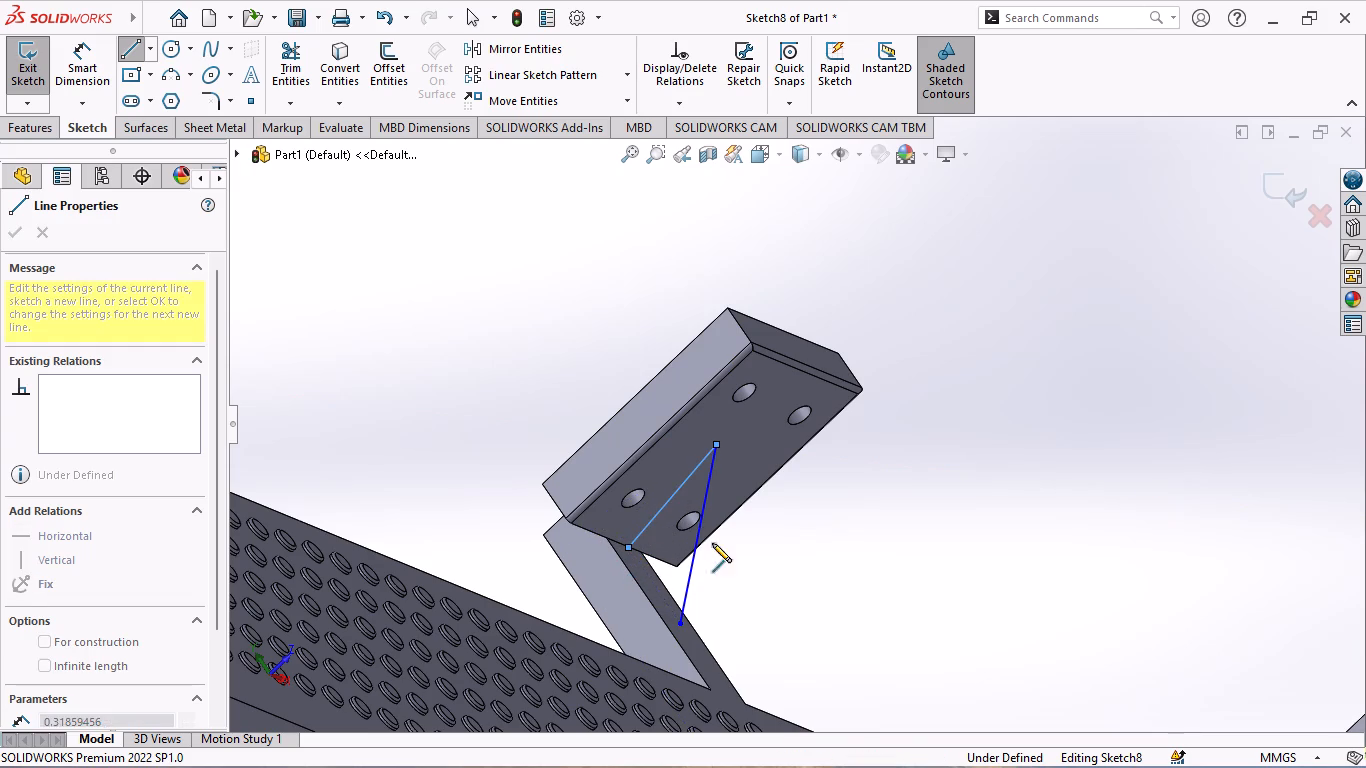
key("Escape")
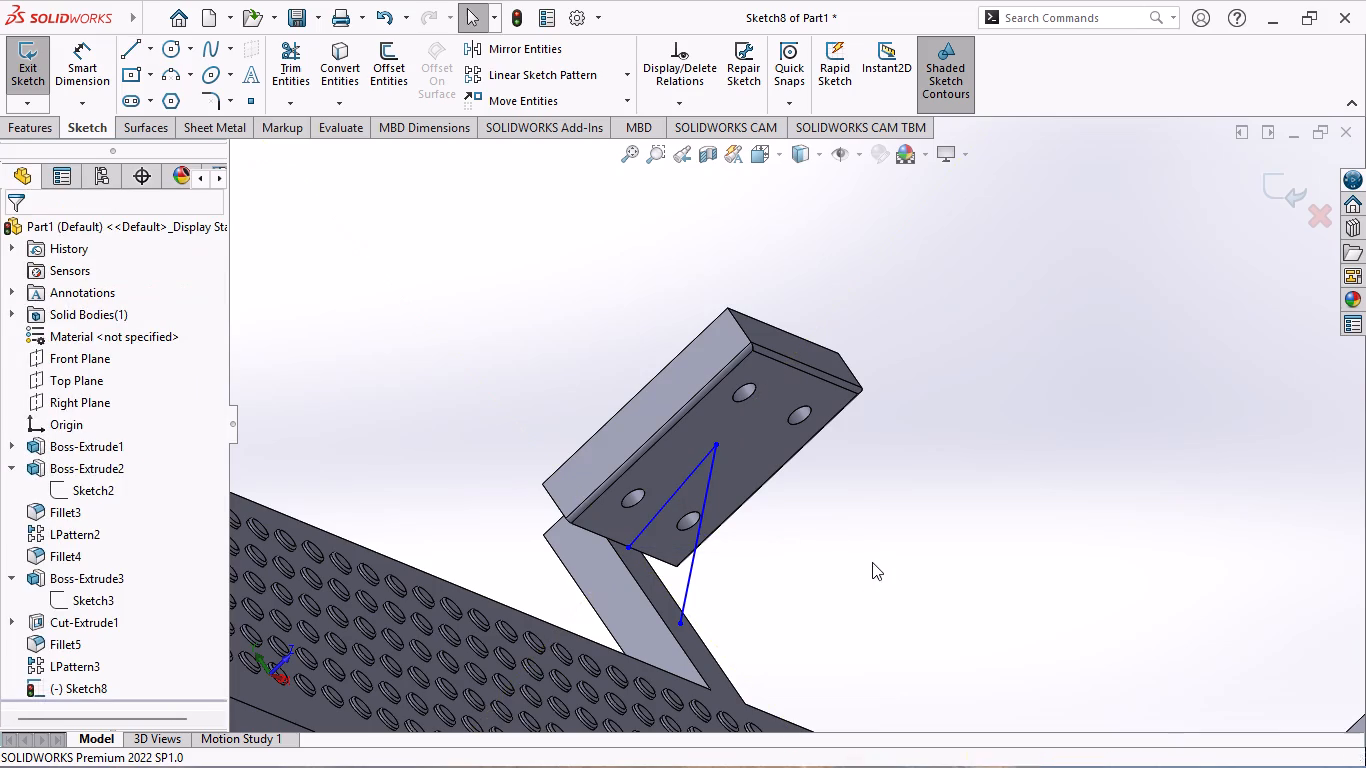
middle_click_drag(873, 562, 857, 492)
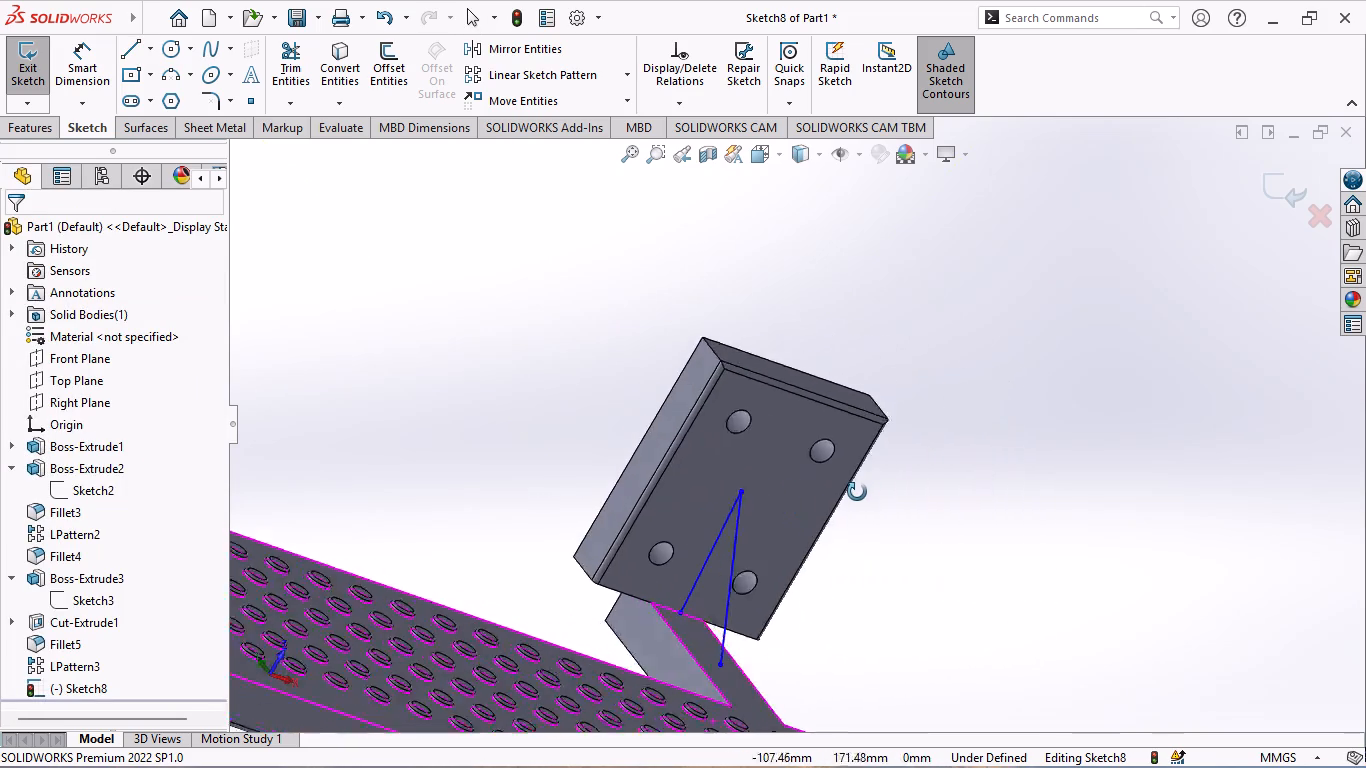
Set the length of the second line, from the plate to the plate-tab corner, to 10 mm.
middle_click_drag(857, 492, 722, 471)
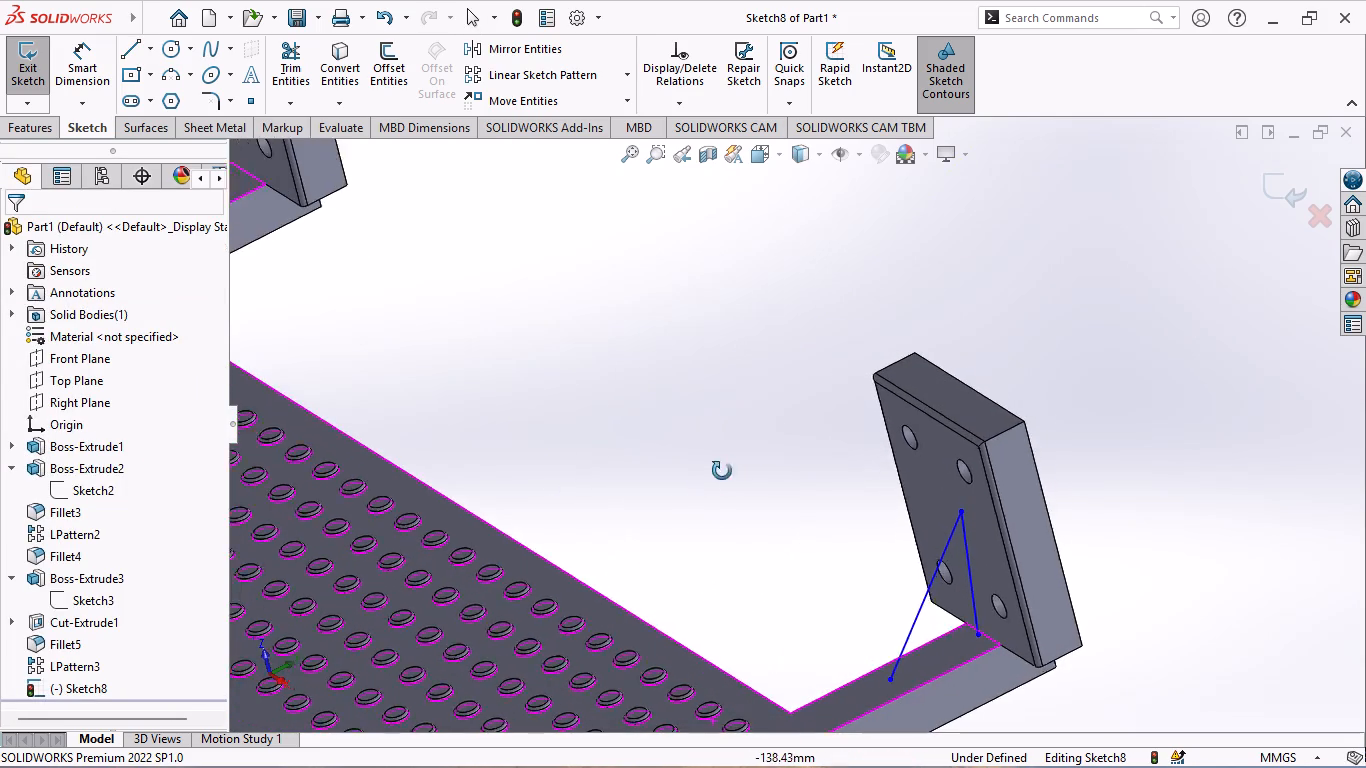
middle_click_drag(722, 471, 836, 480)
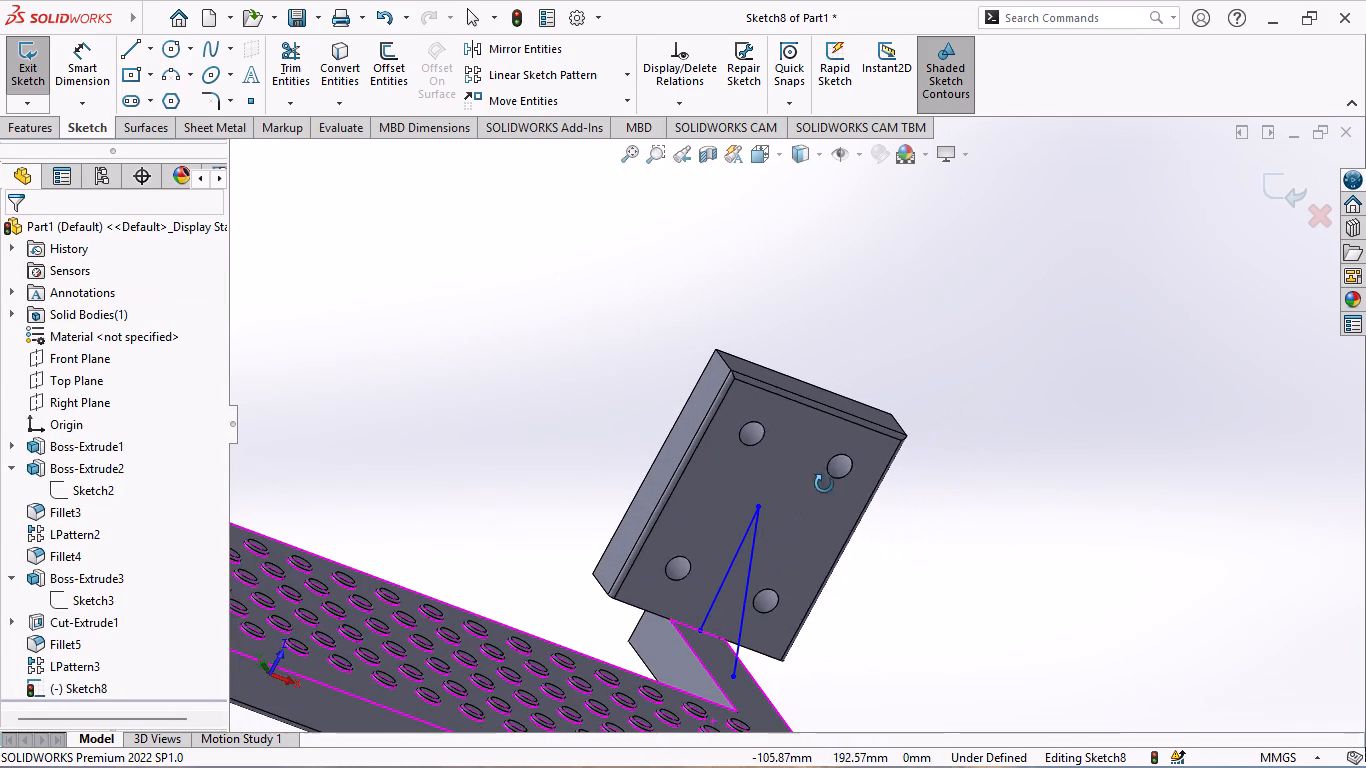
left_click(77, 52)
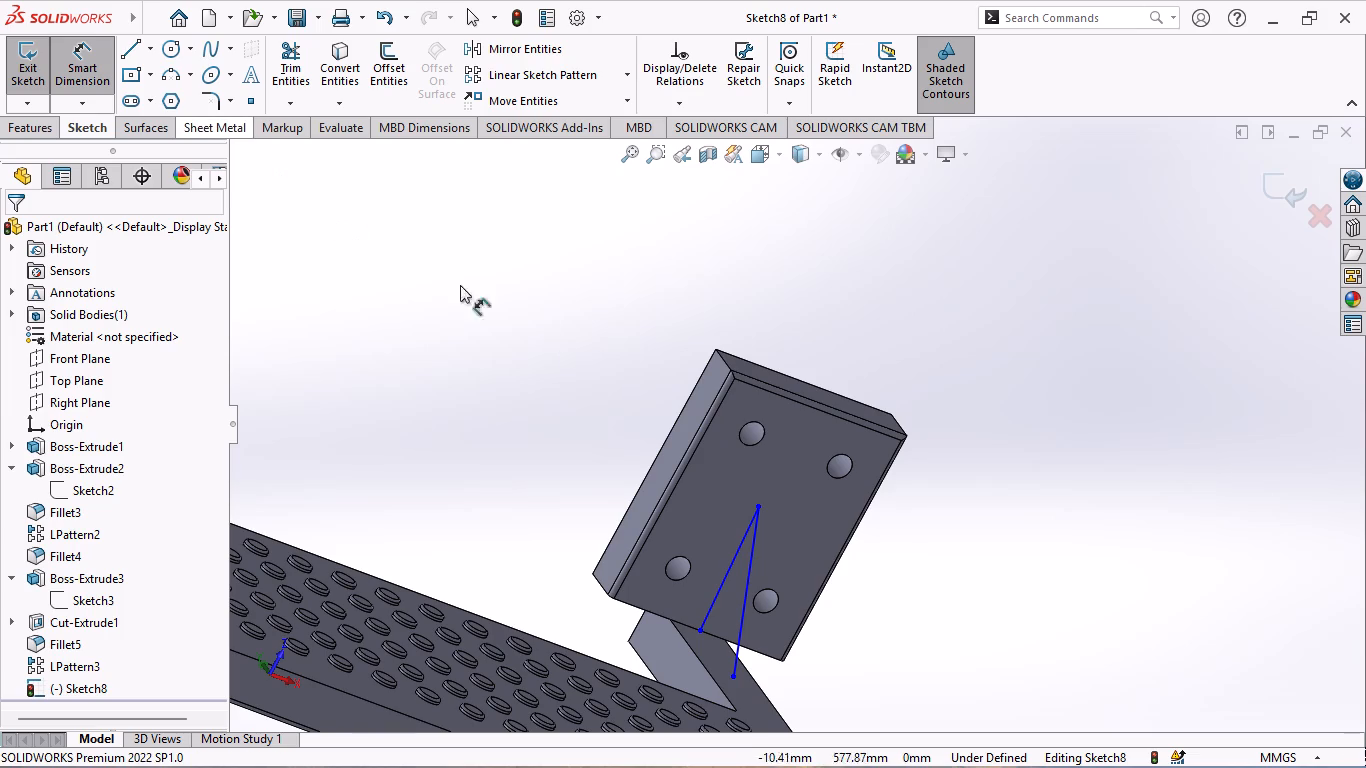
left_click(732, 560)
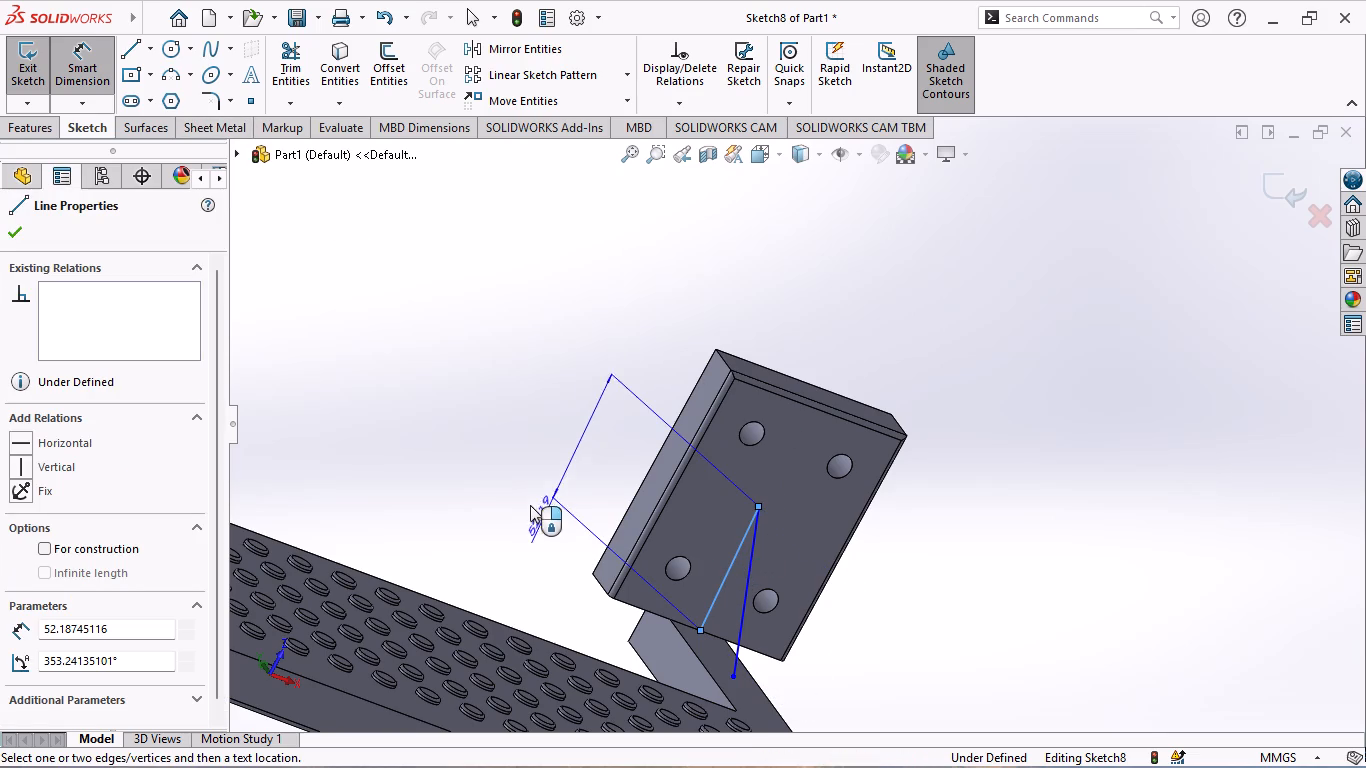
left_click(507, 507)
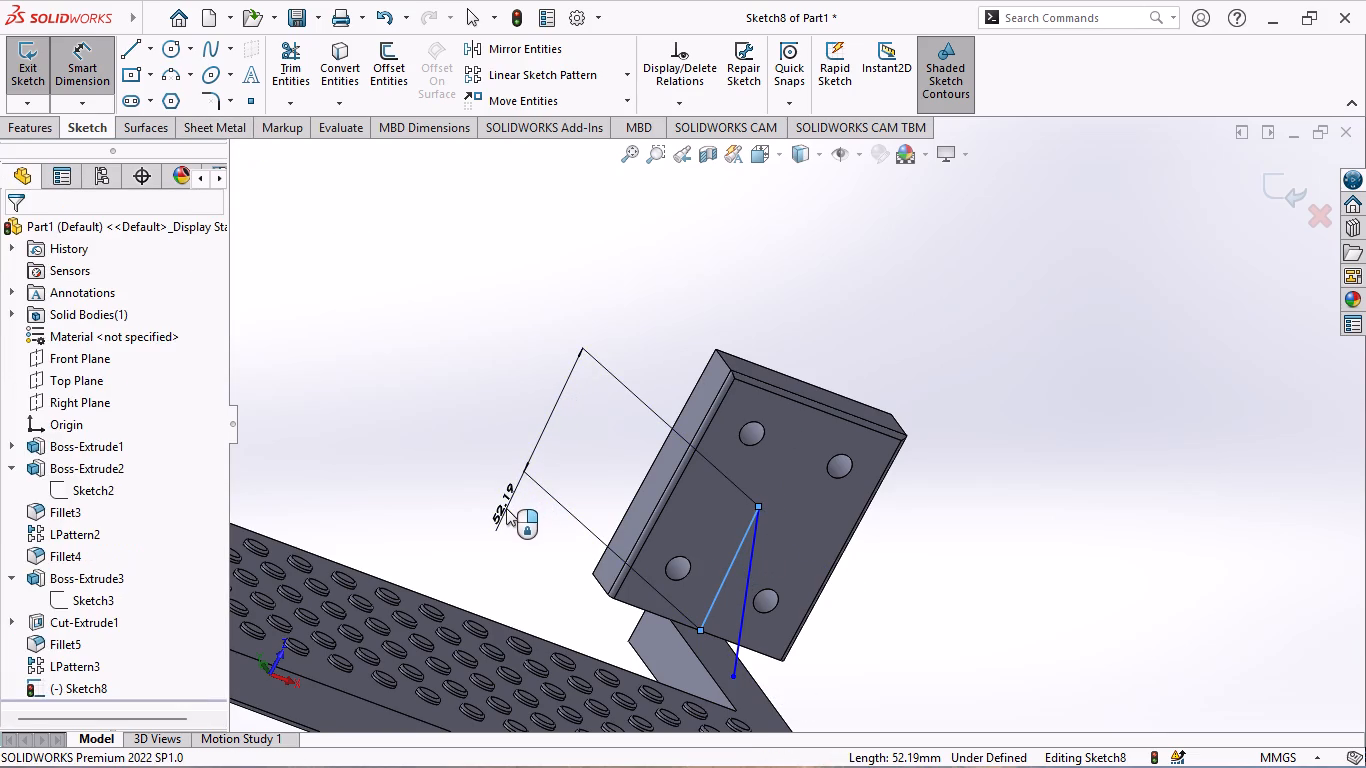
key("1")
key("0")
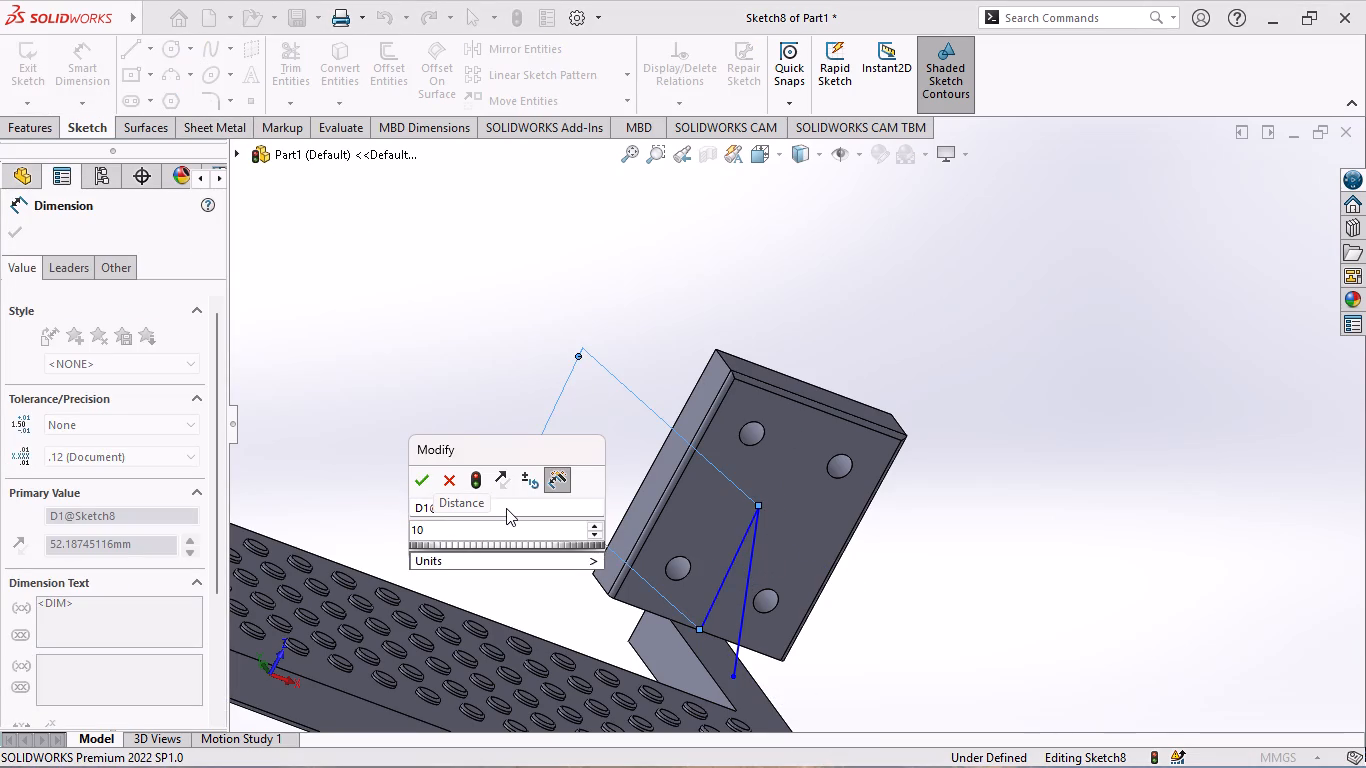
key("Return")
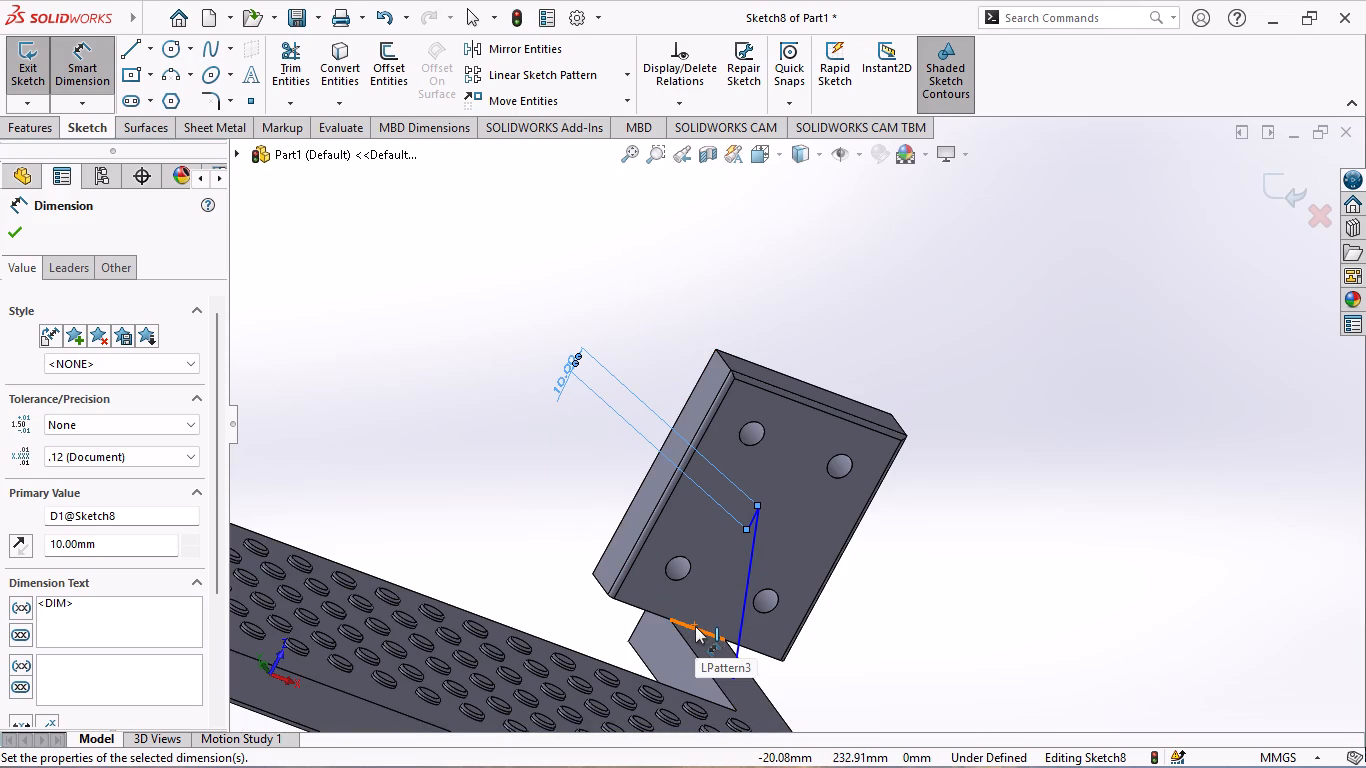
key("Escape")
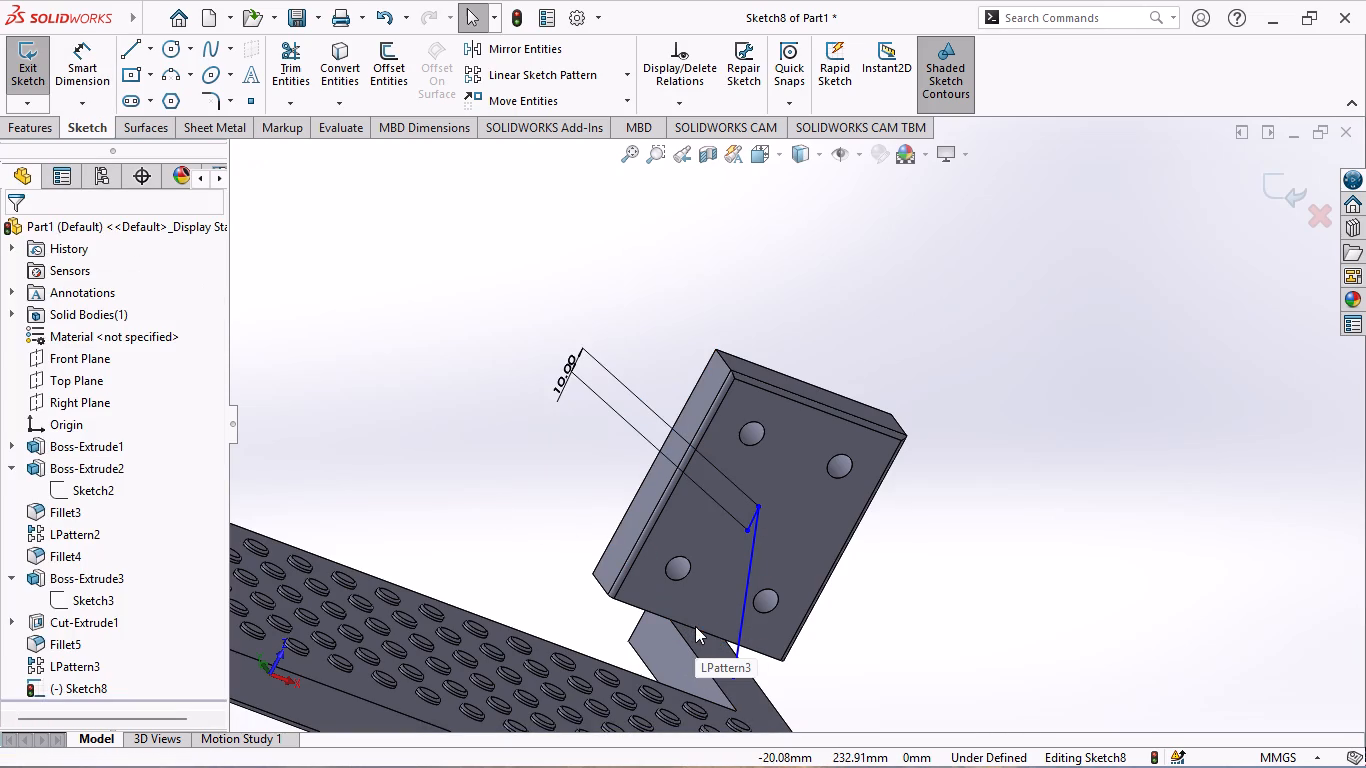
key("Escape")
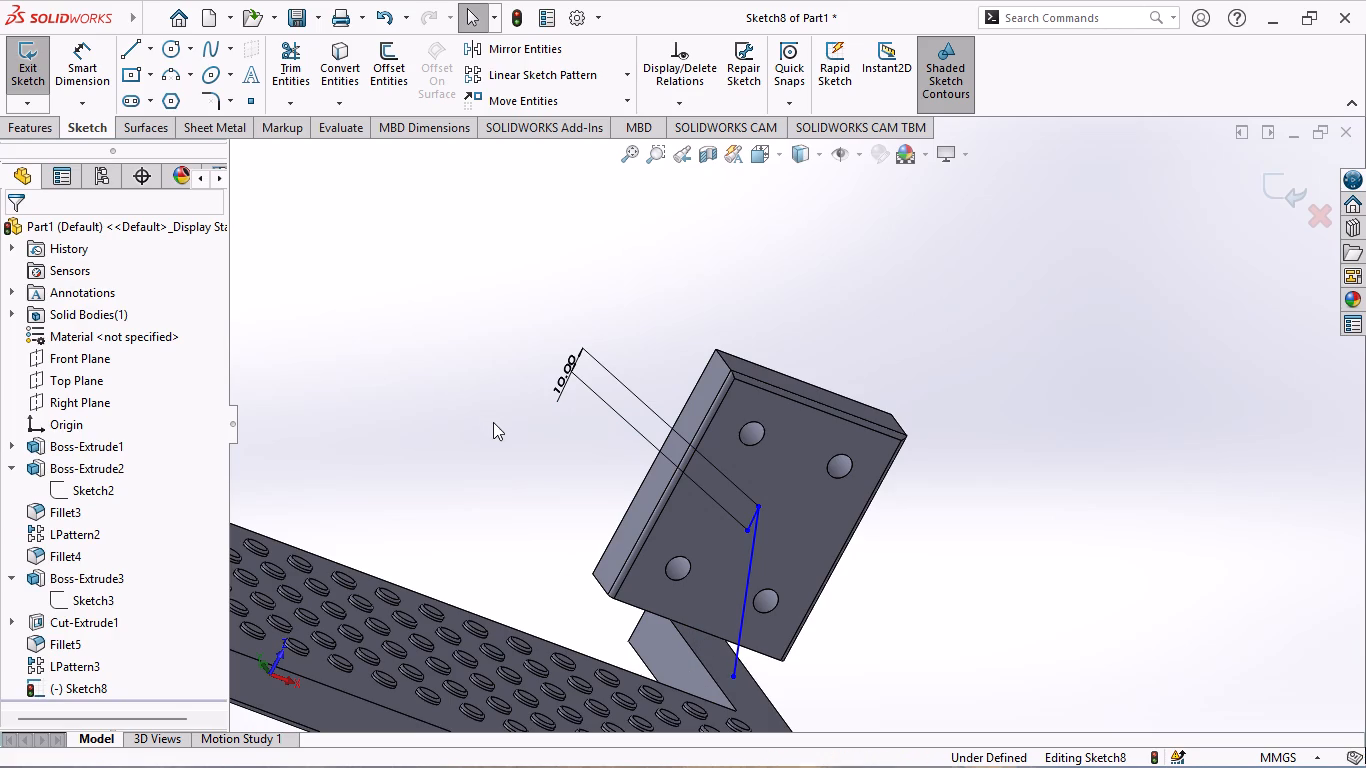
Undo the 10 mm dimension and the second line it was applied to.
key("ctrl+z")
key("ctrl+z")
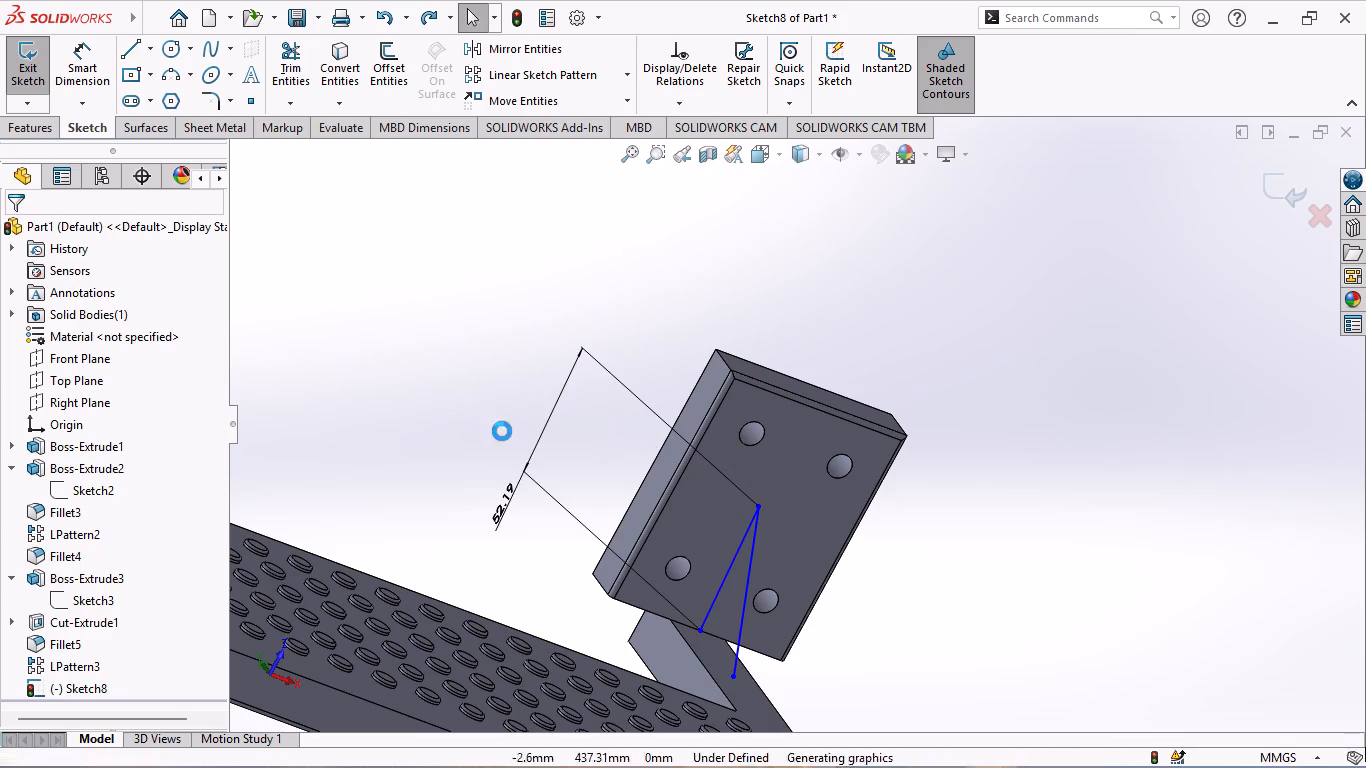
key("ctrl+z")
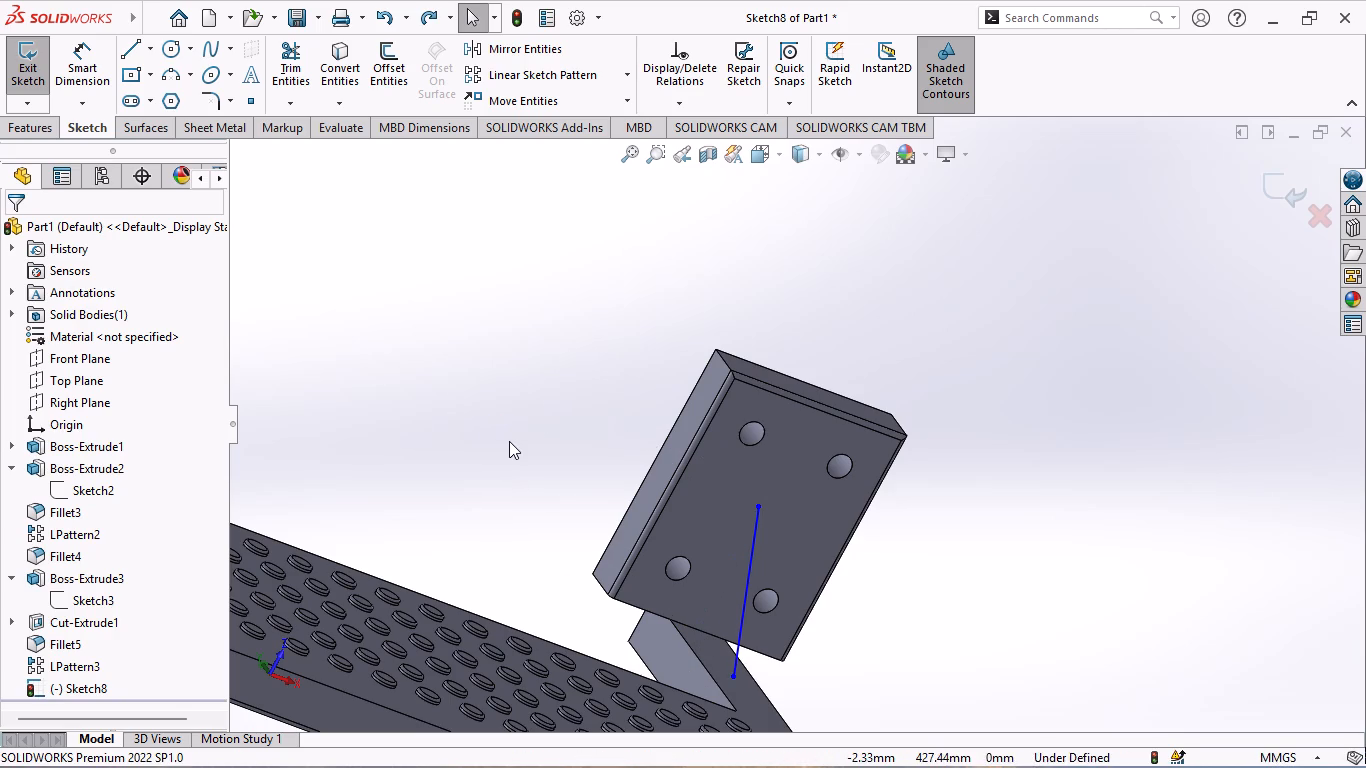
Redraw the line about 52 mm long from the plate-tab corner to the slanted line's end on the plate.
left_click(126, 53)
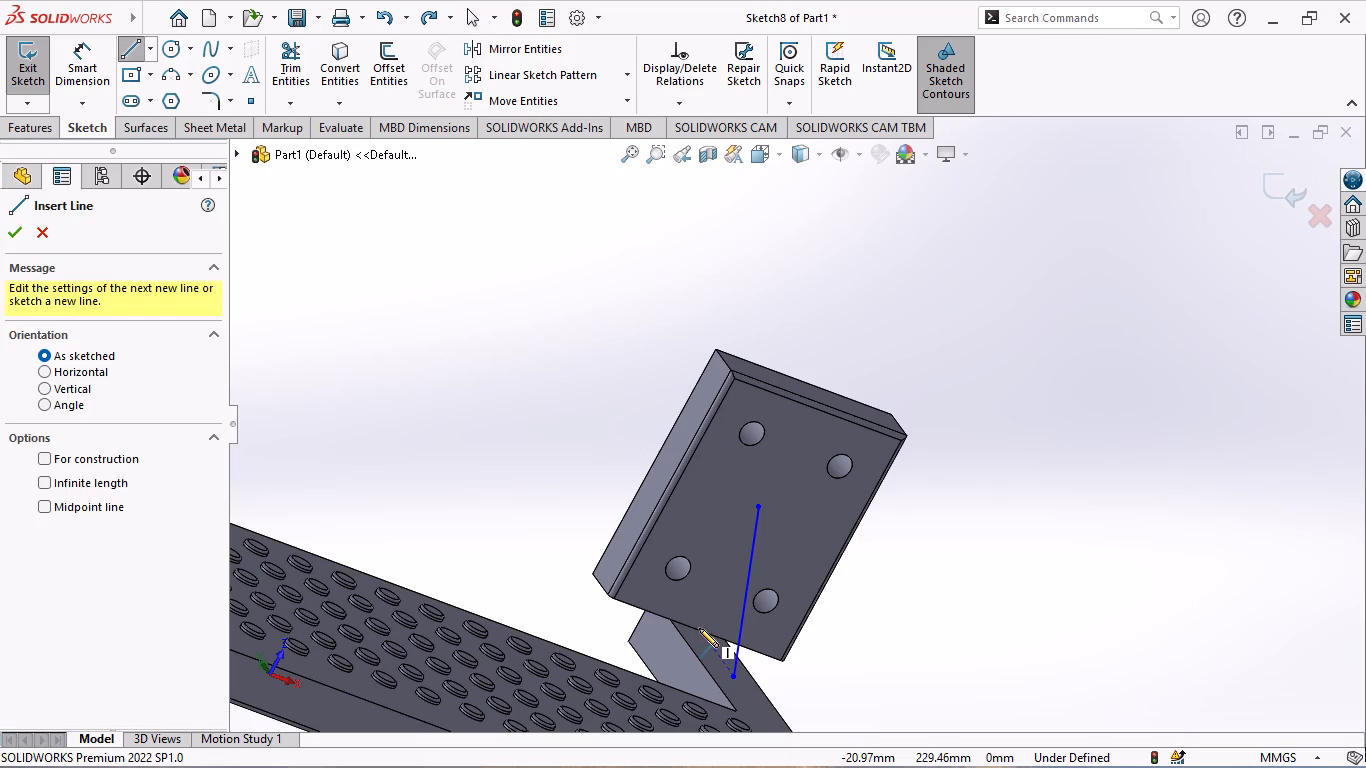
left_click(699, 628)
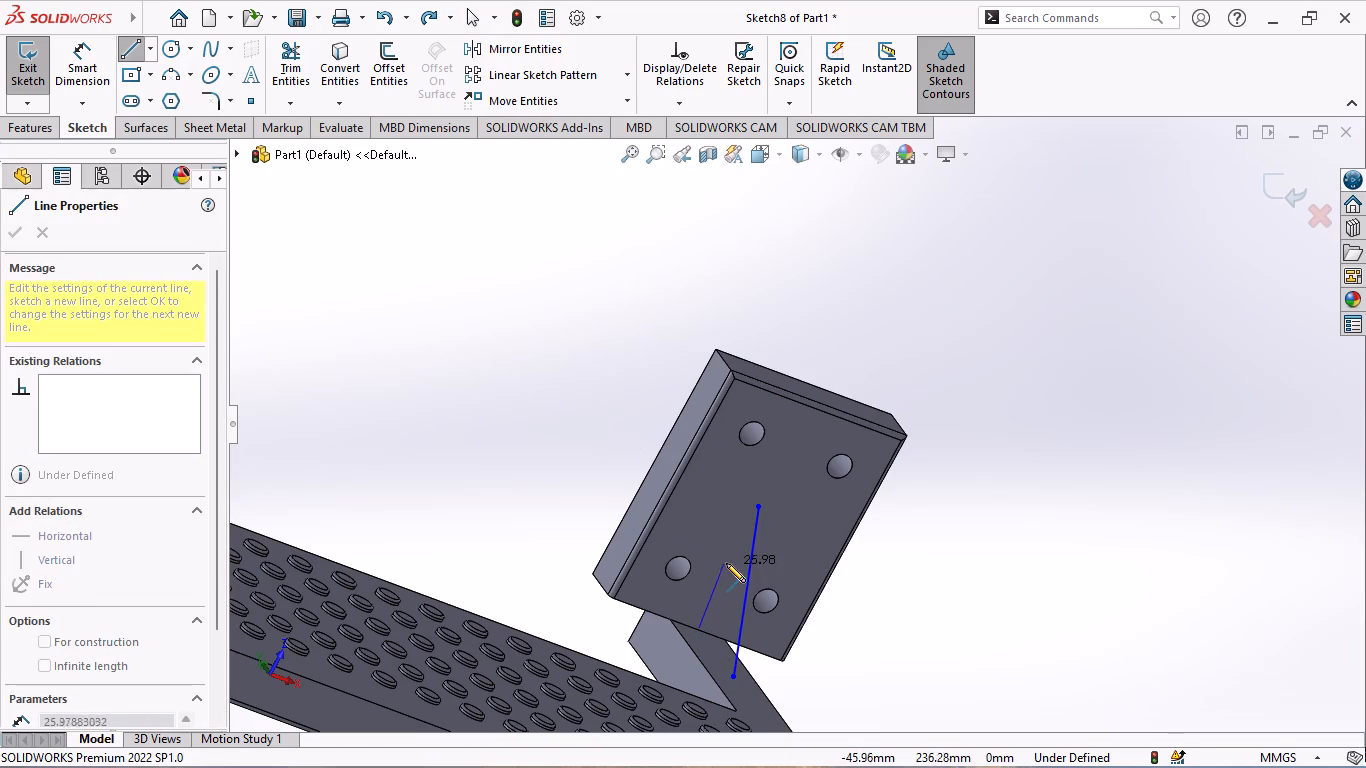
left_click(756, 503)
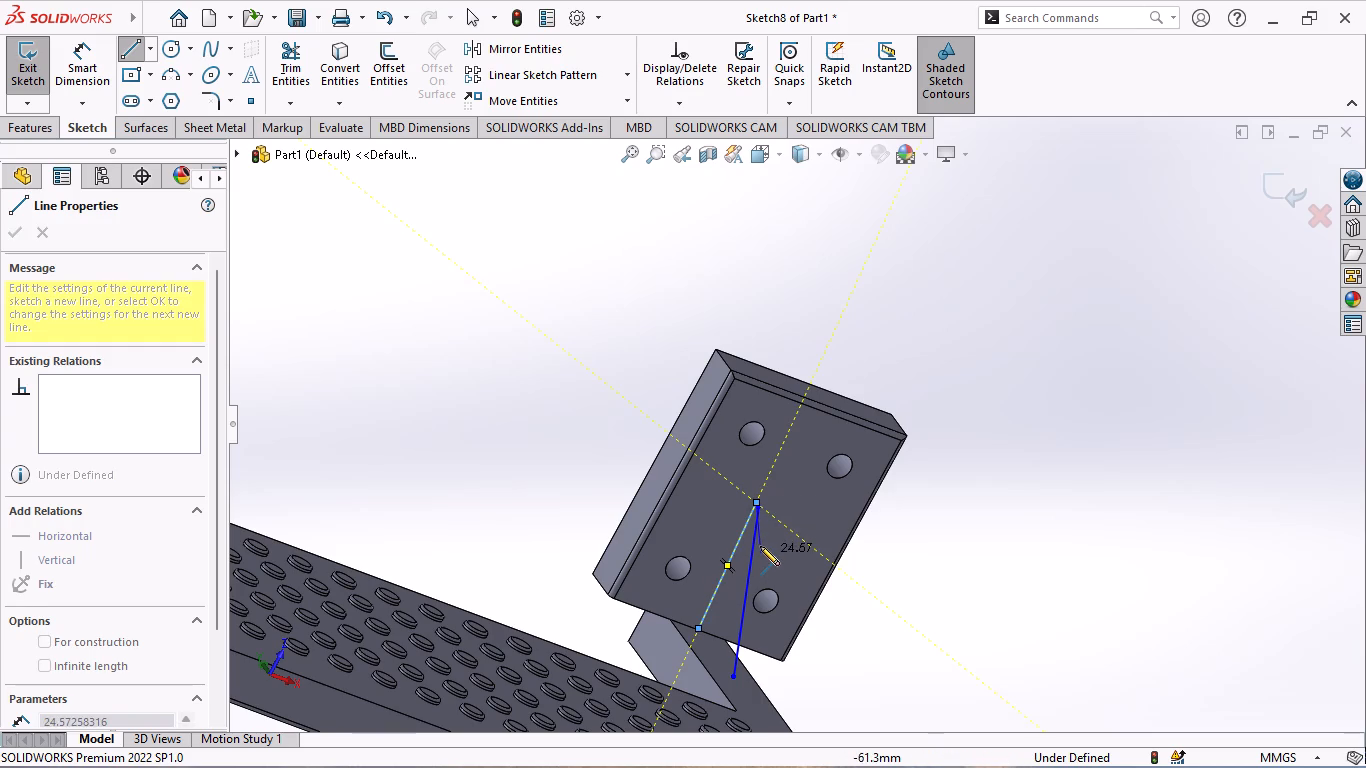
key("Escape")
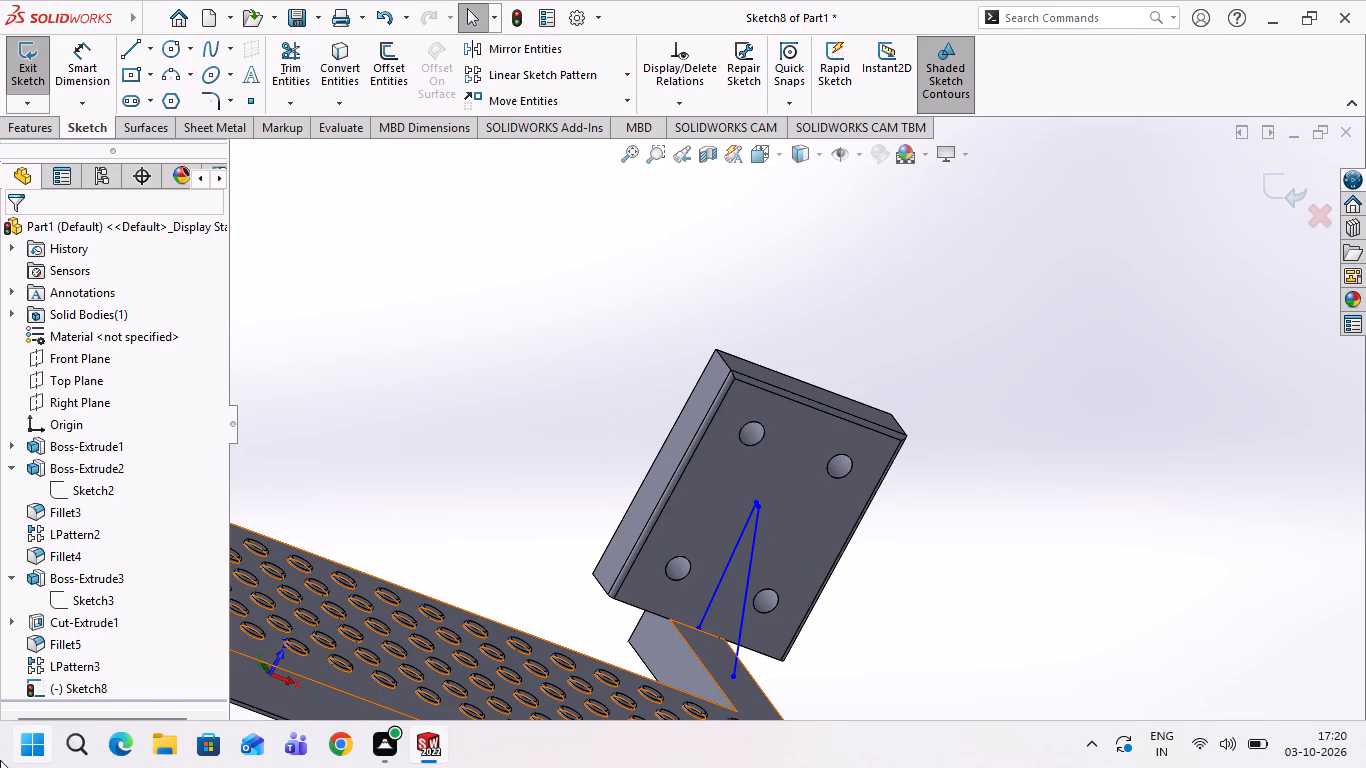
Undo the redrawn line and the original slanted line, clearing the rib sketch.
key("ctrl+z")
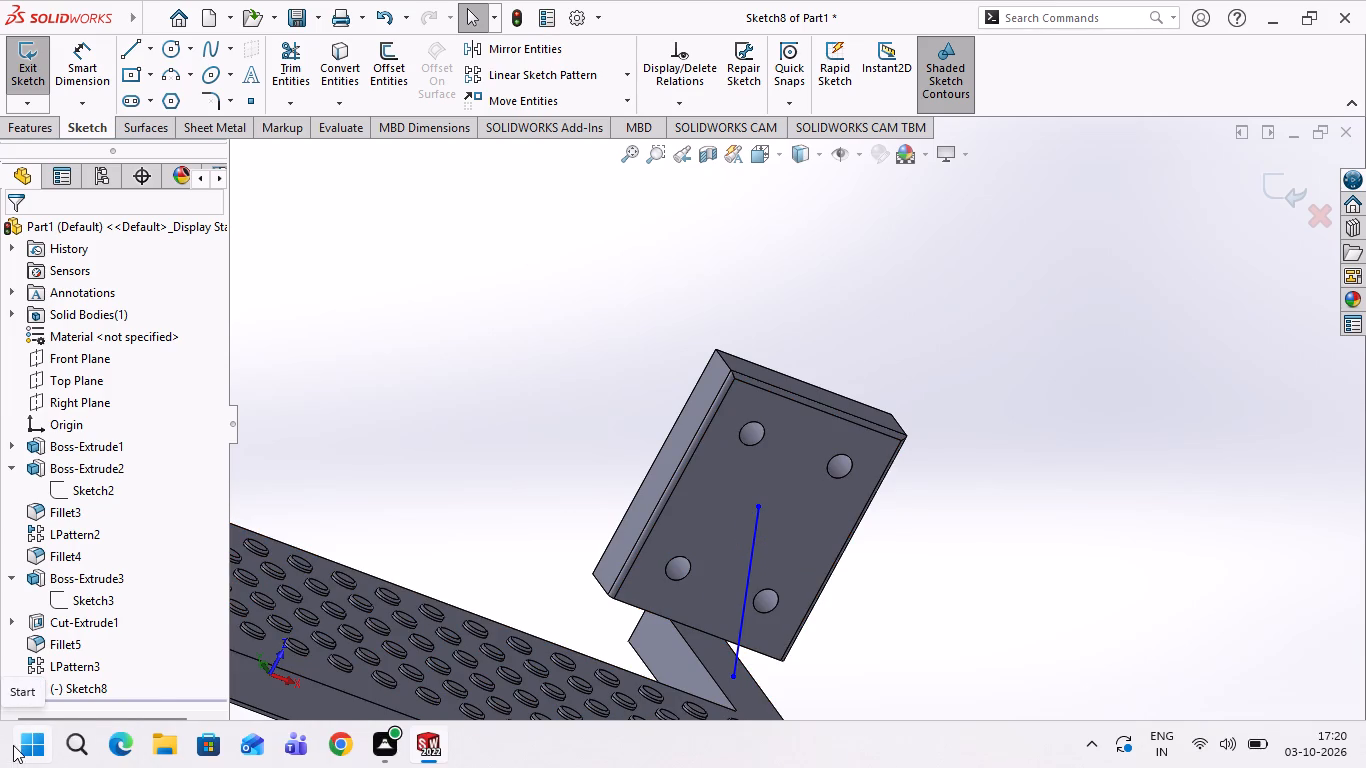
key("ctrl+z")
Leave the emptied rib sketch and open a new sketch on the Right Plane.
scroll(701, 551, "up", 2)
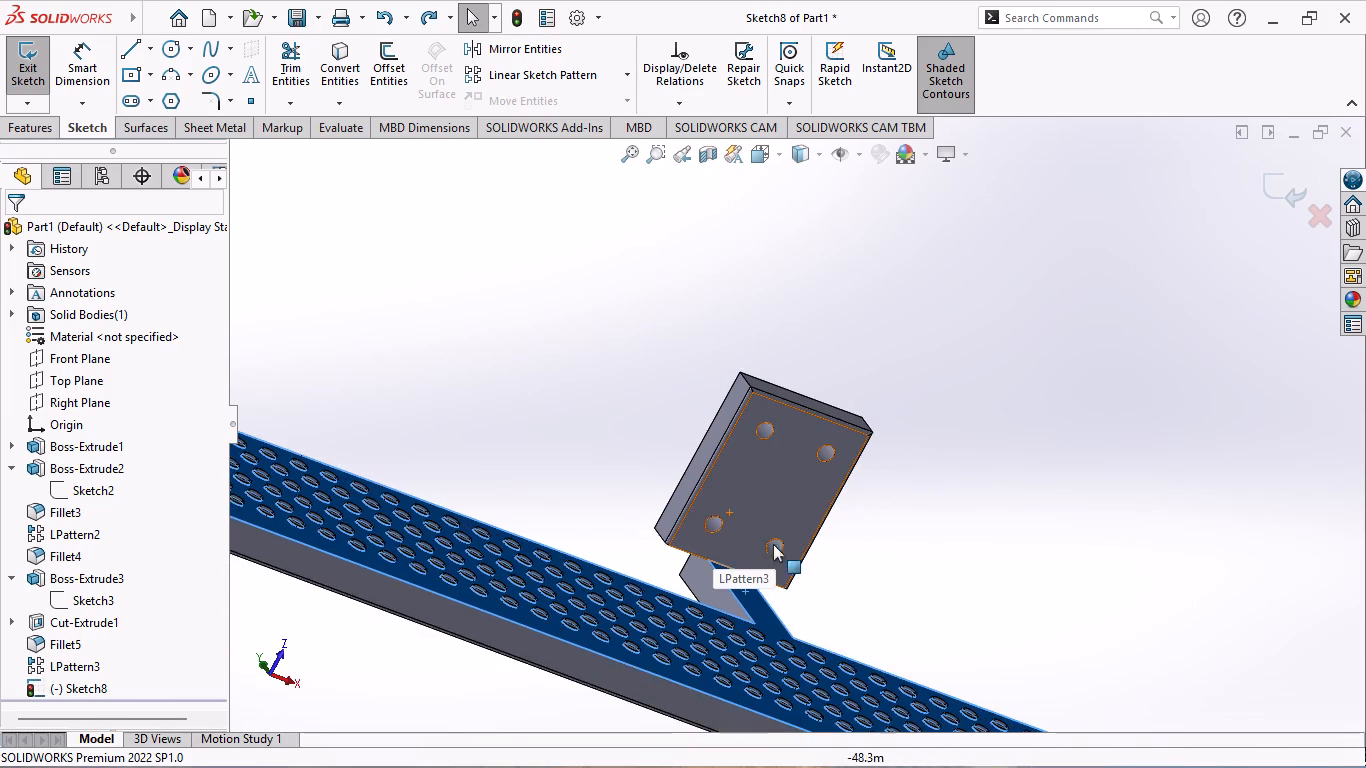
scroll(811, 550, "down", 4)
middle_click_drag(860, 565, 676, 619)
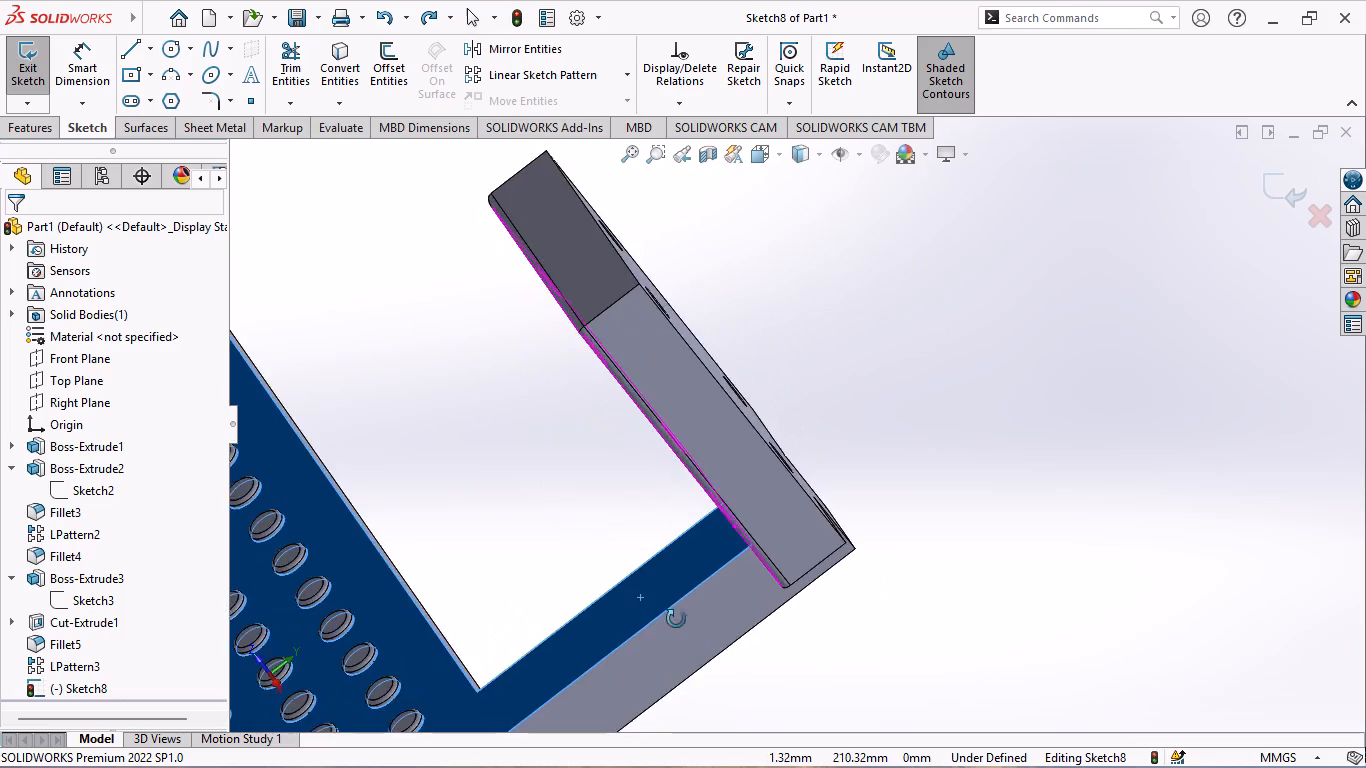
middle_click_drag(676, 619, 684, 553)
left_click(97, 402)
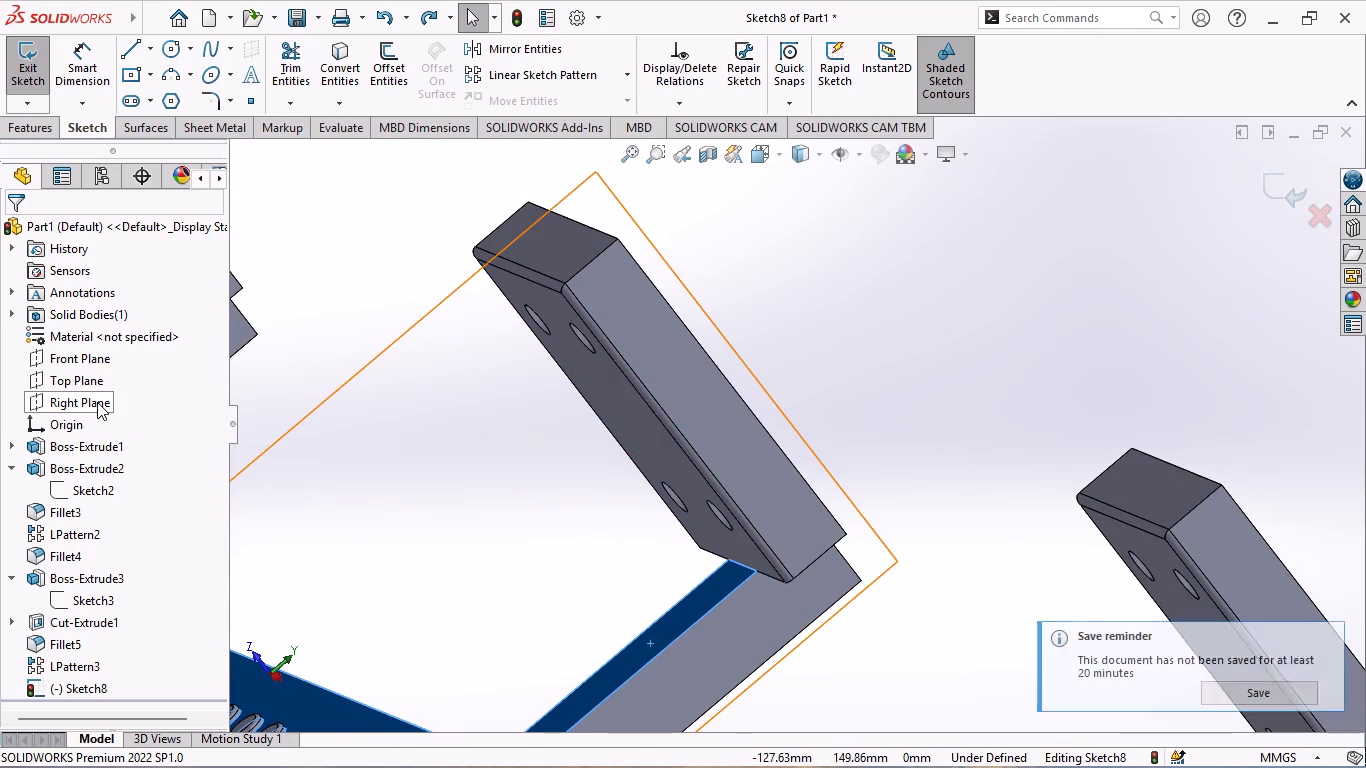
left_click(318, 333)
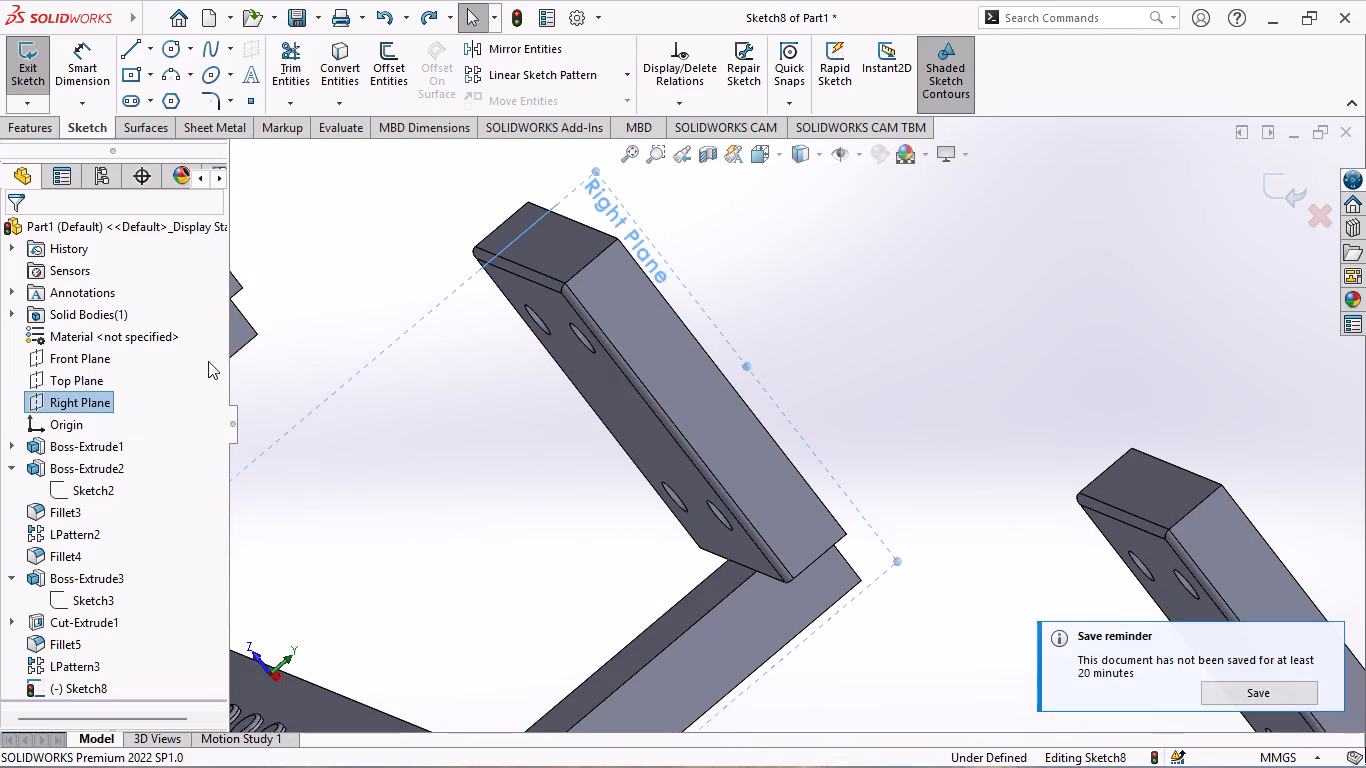
left_click(77, 402)
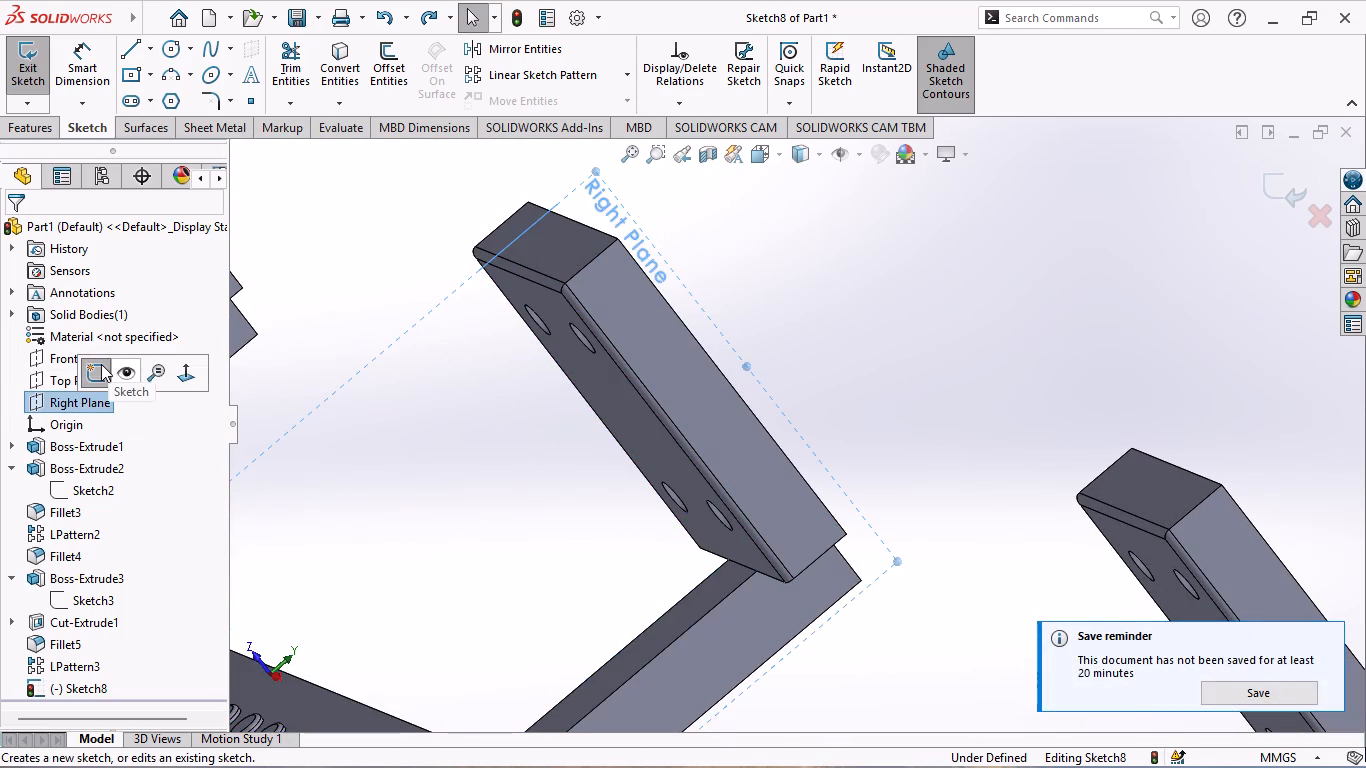
left_click(98, 371)
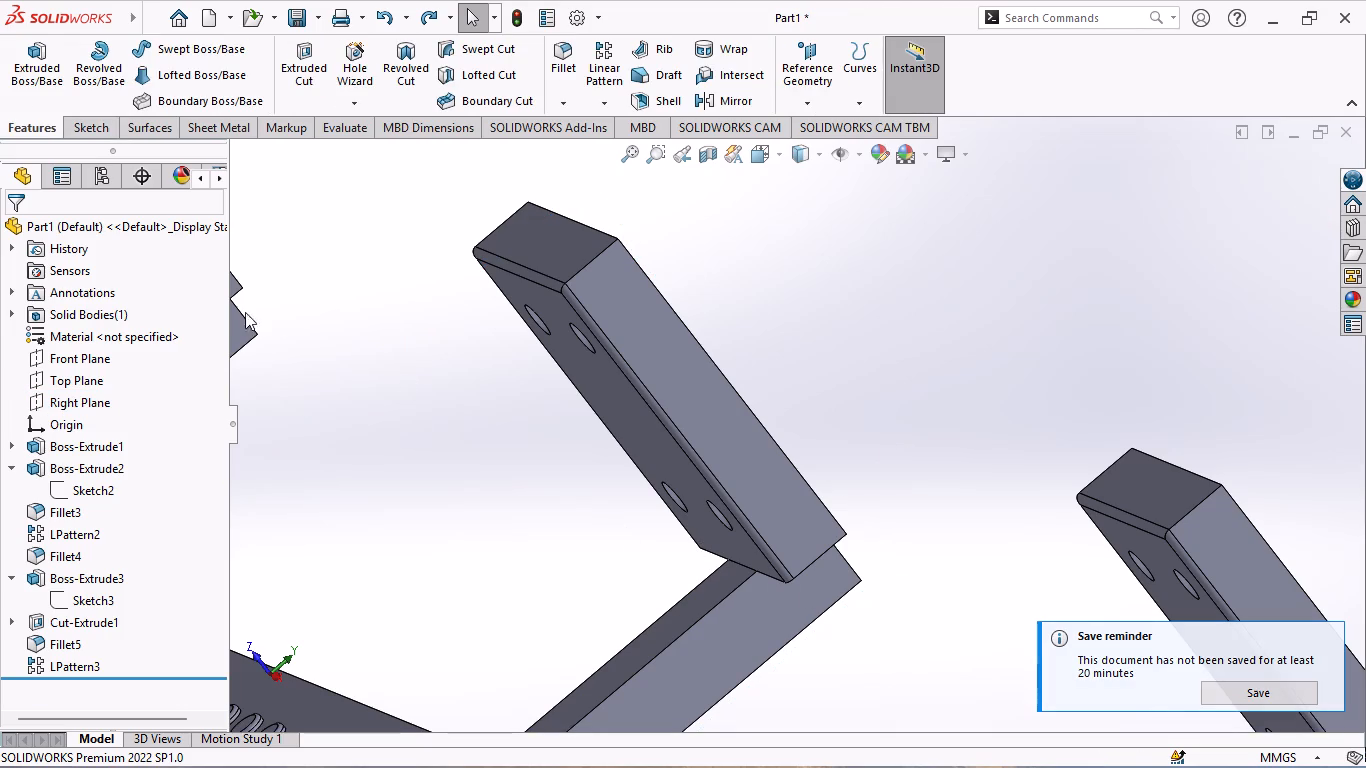
left_click(67, 404)
left_click(89, 375)
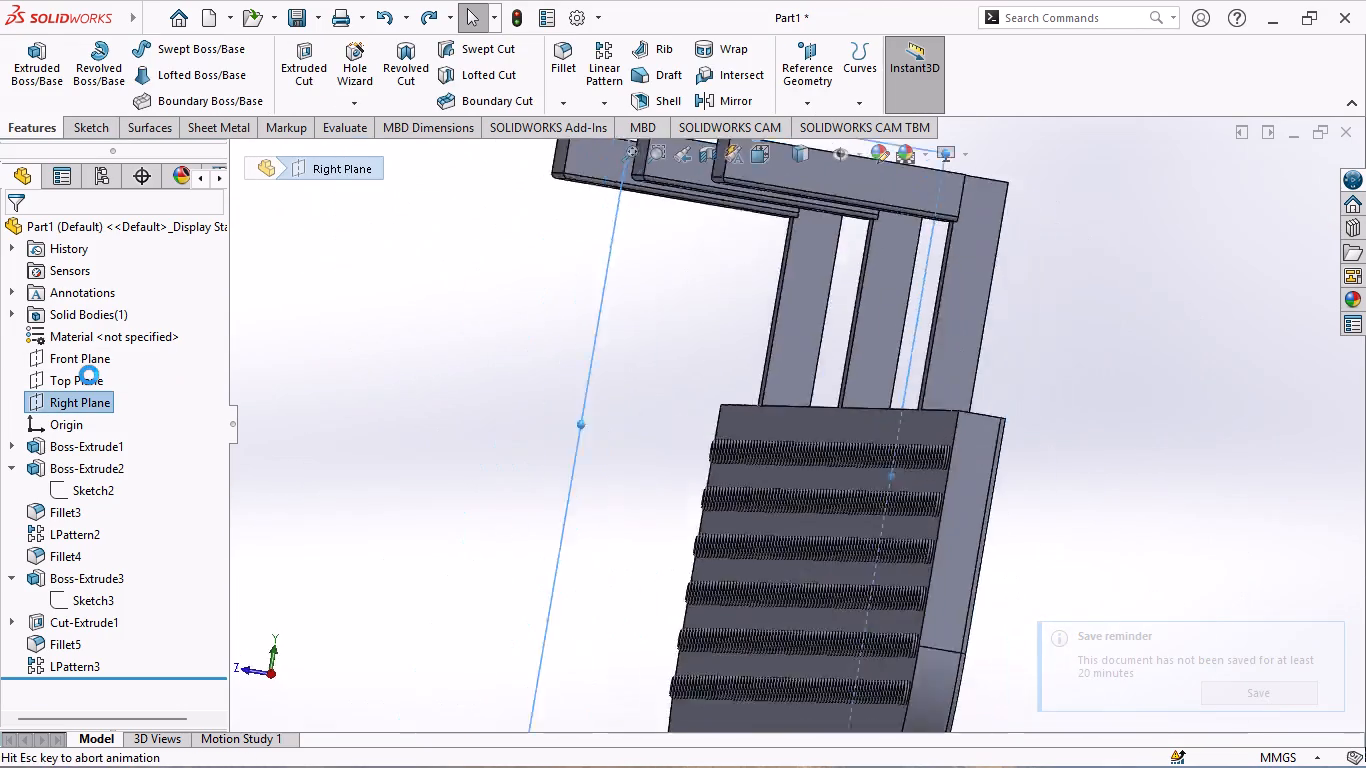
Sketch a closed triangle in the plate-tab corner, about 43 mm along the plate's underside with a slanted side about 52 mm long.
scroll(743, 239, "down", 5)
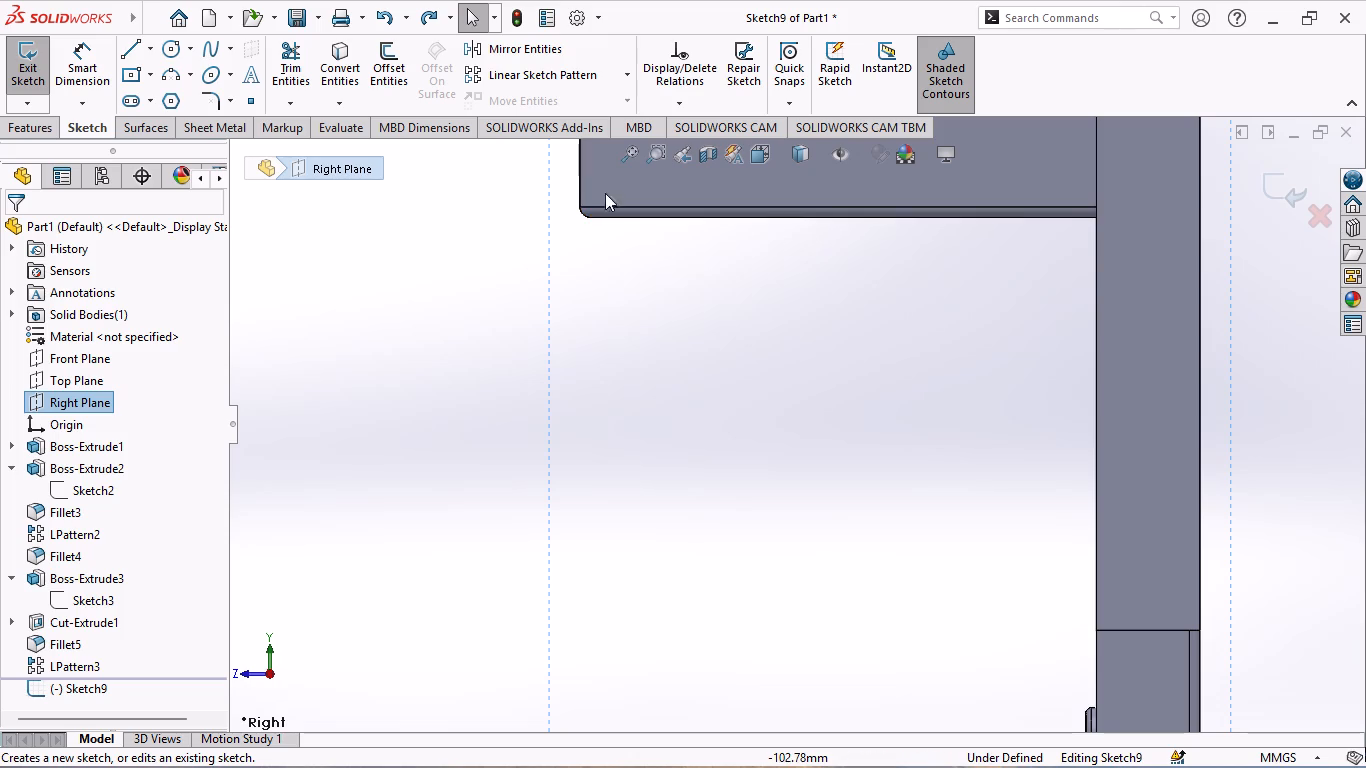
left_click(127, 46)
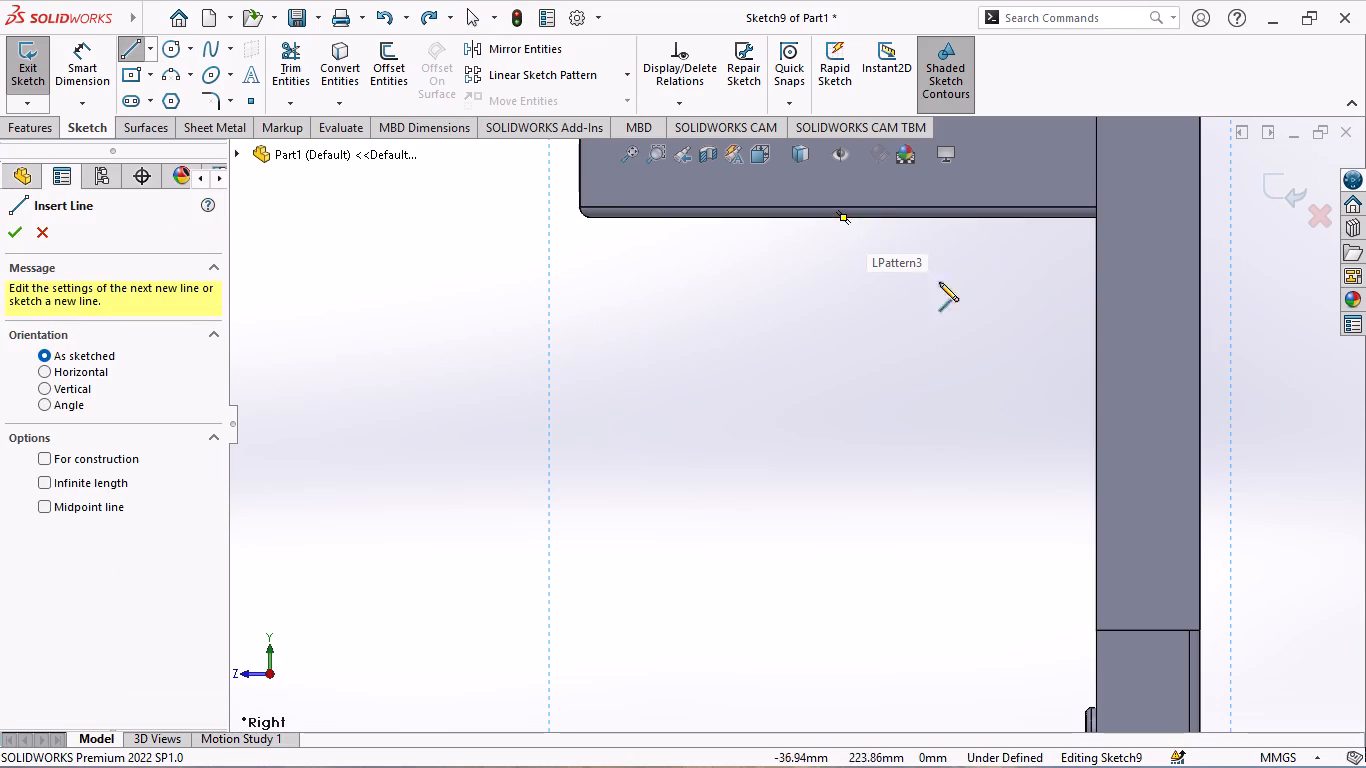
left_click(874, 217)
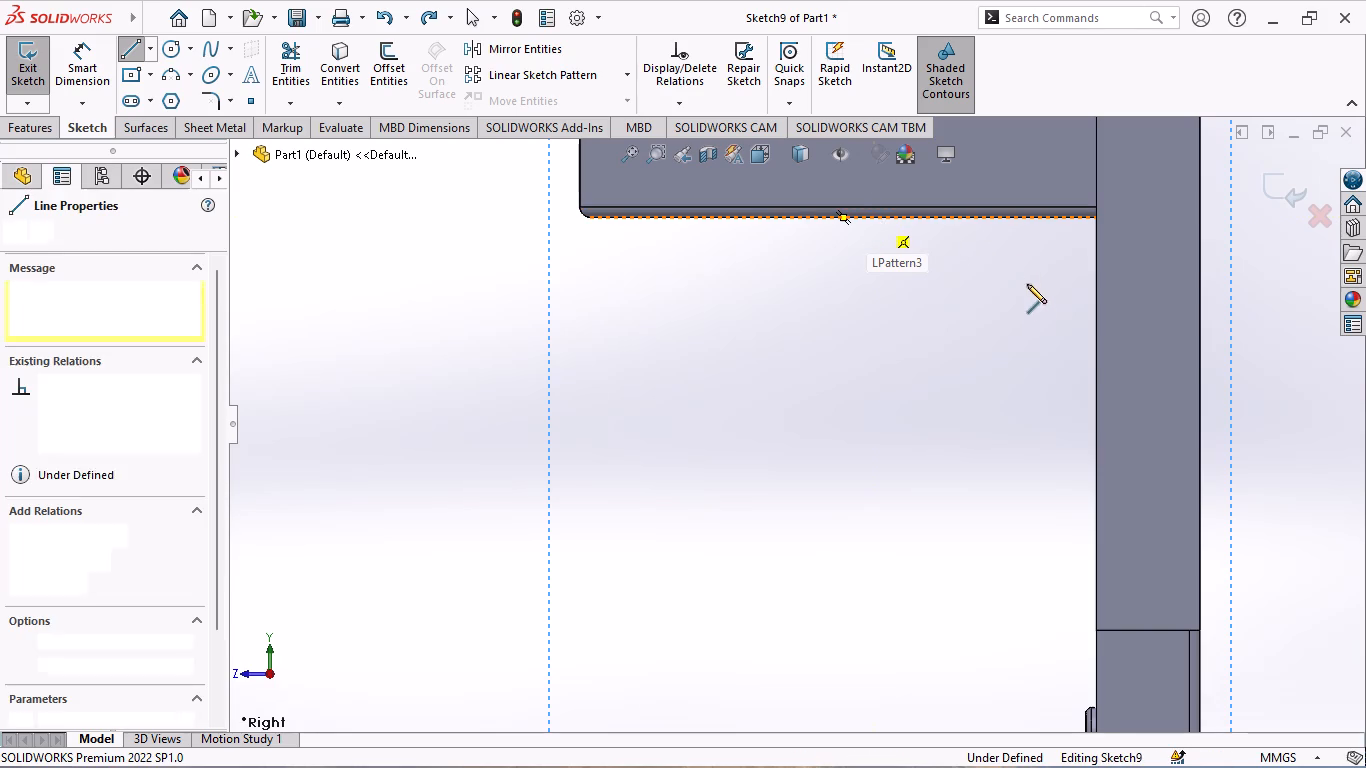
left_click(1097, 366)
left_click(1100, 216)
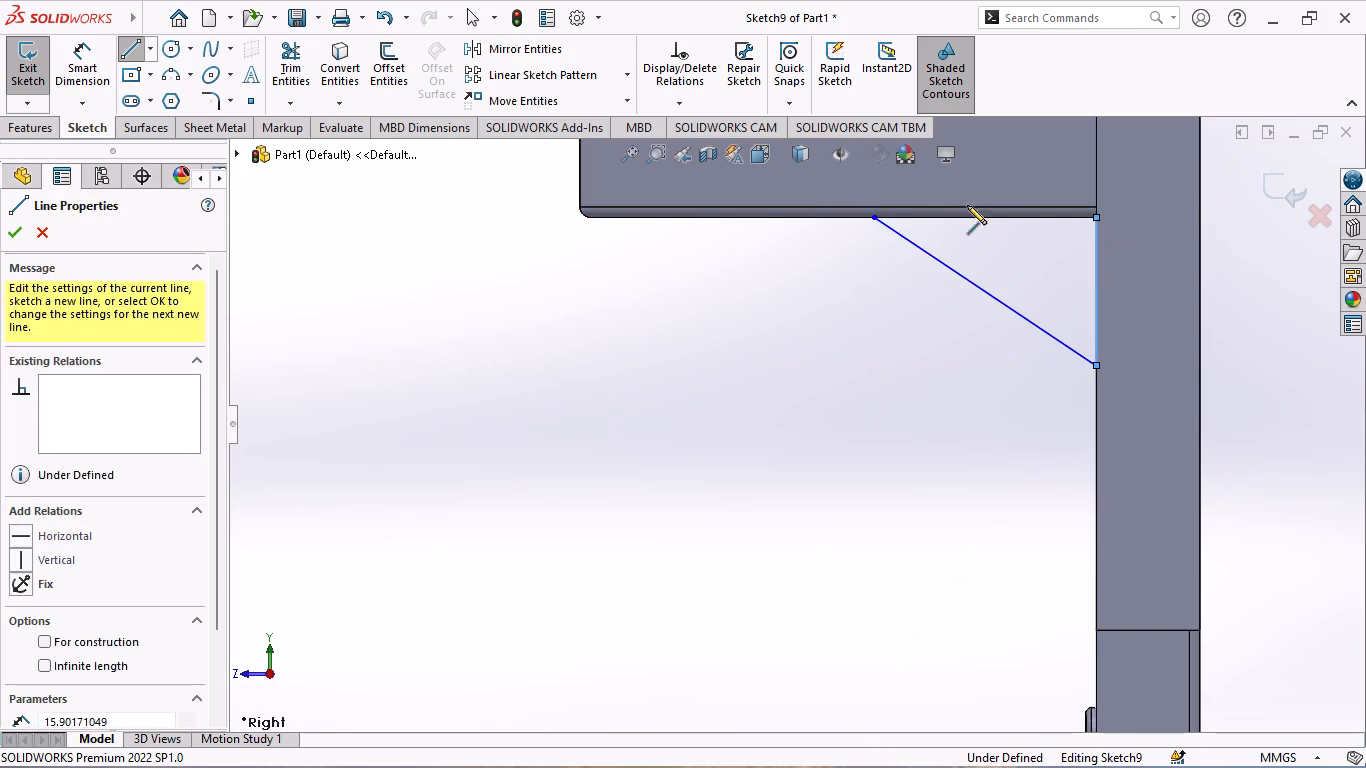
left_click(878, 218)
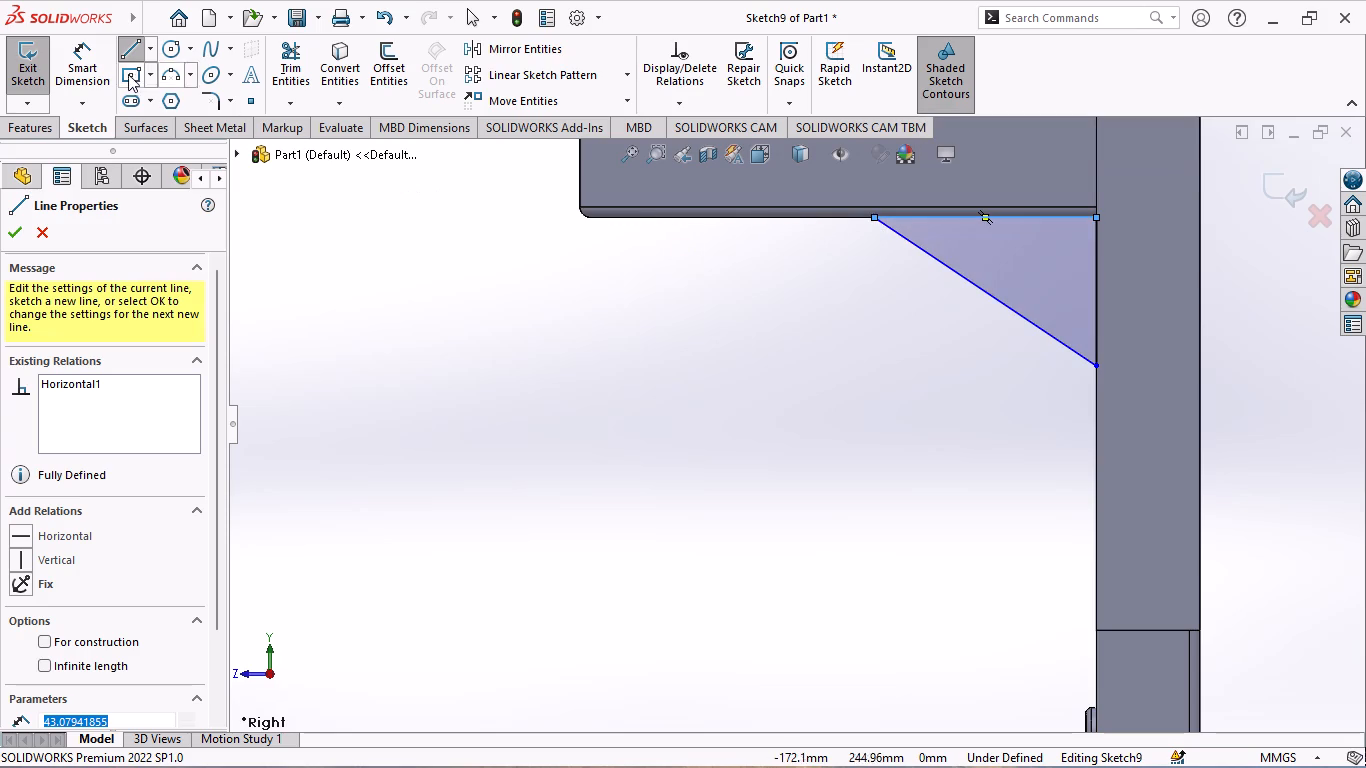
Dimension the triangle's slanted side to 22.36 mm.
left_click(77, 68)
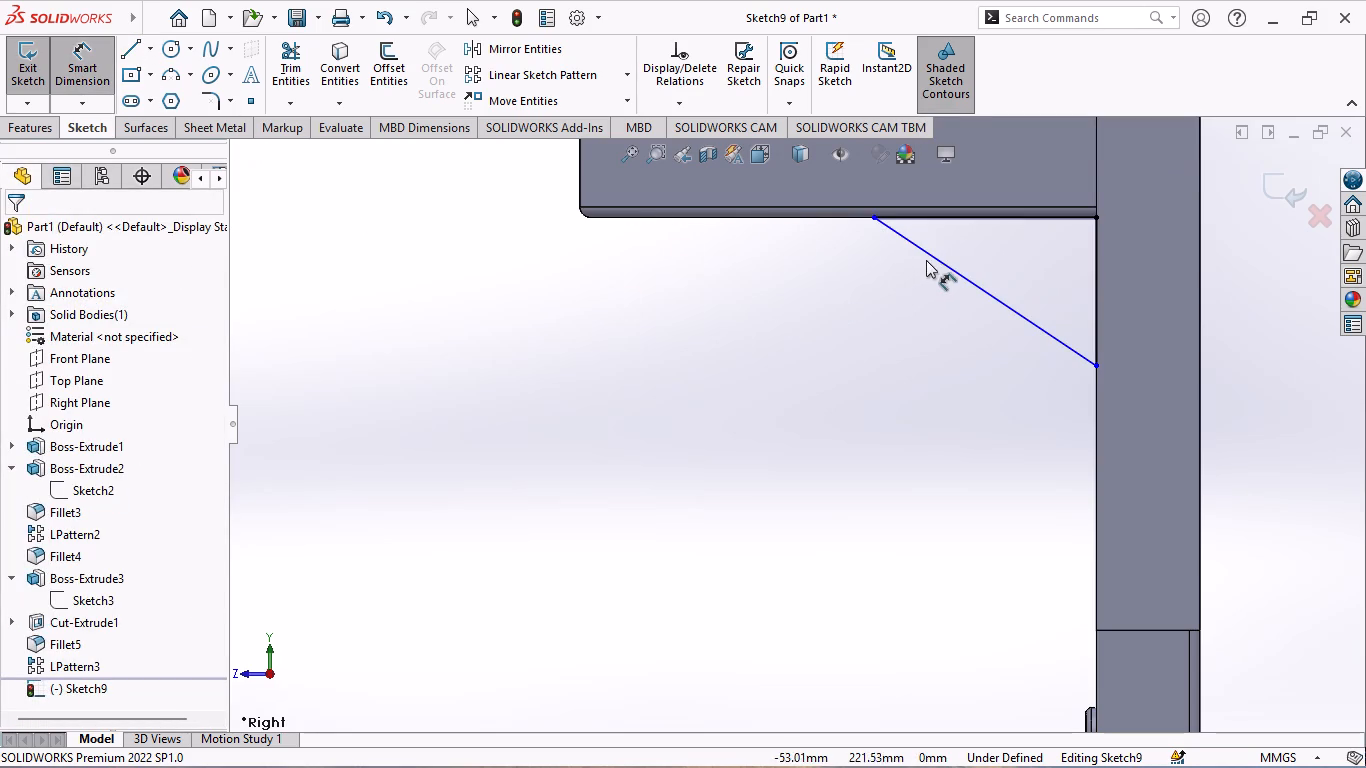
left_click(926, 251)
left_click(891, 331)
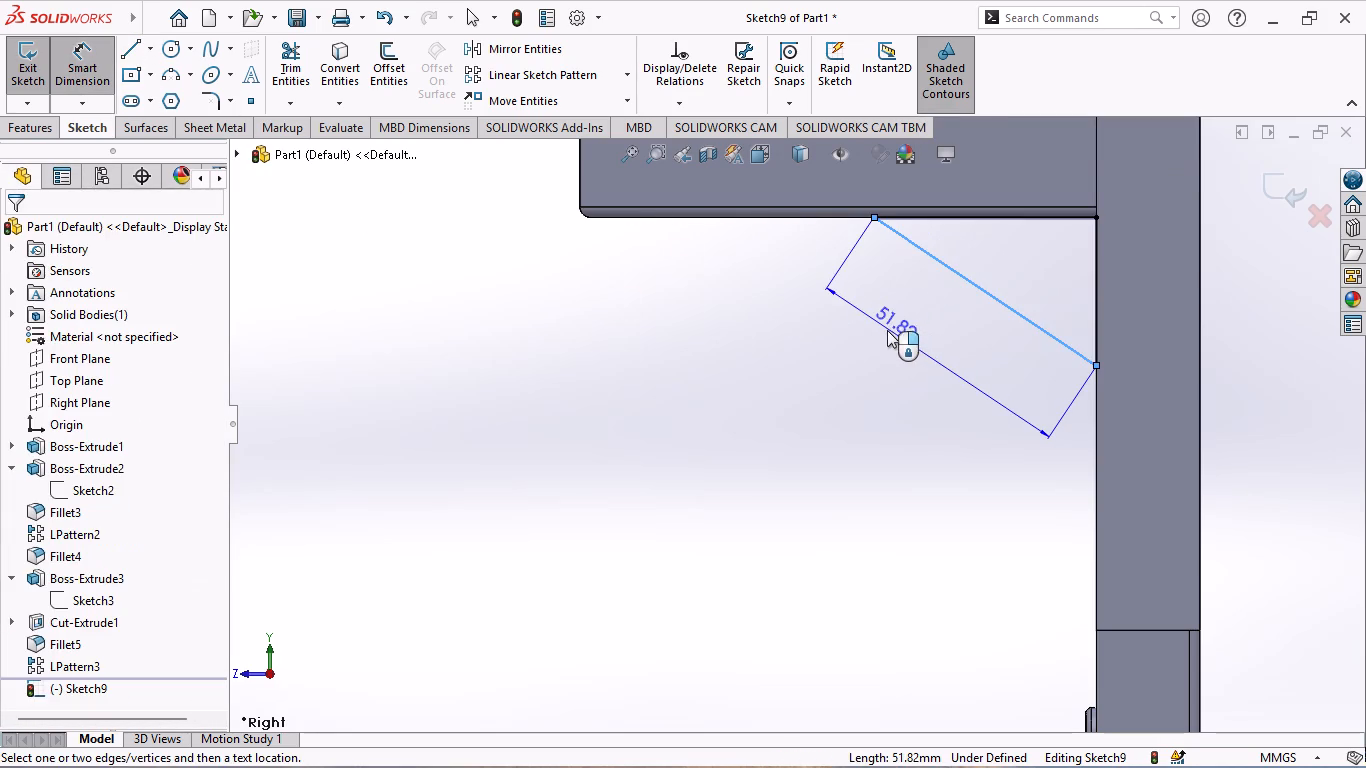
type("22")
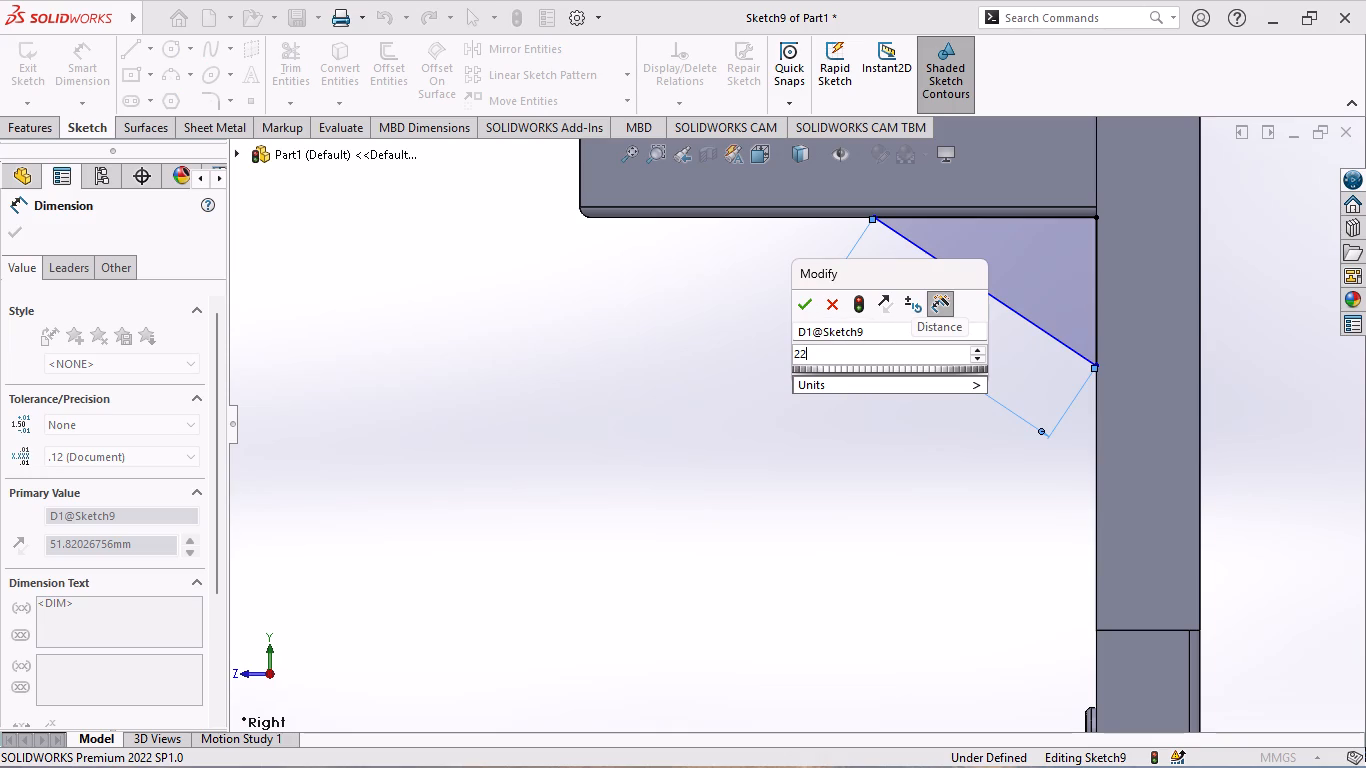
key("period")
key("3")
key("6")
key("Return")
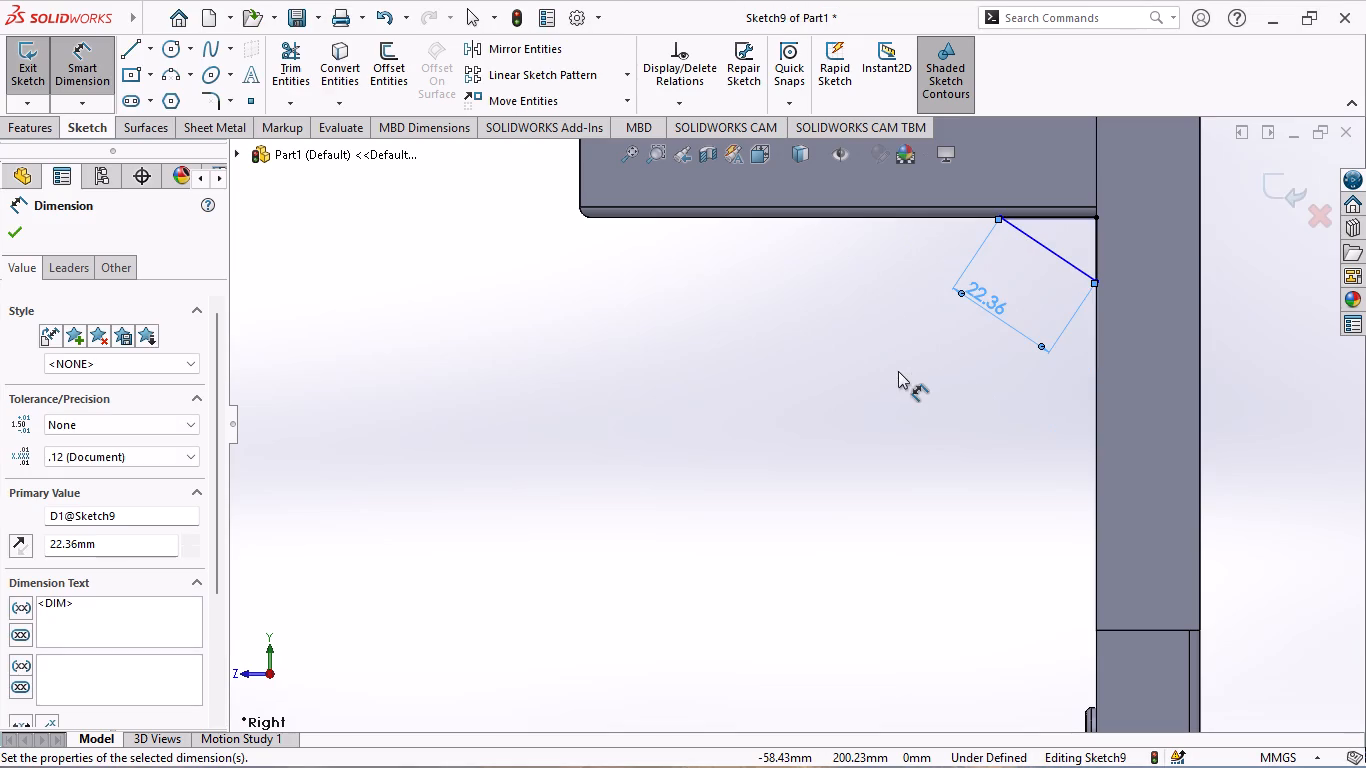
Dimension the triangle's horizontal side along the plate's underside to 10 mm.
left_click(1035, 213)
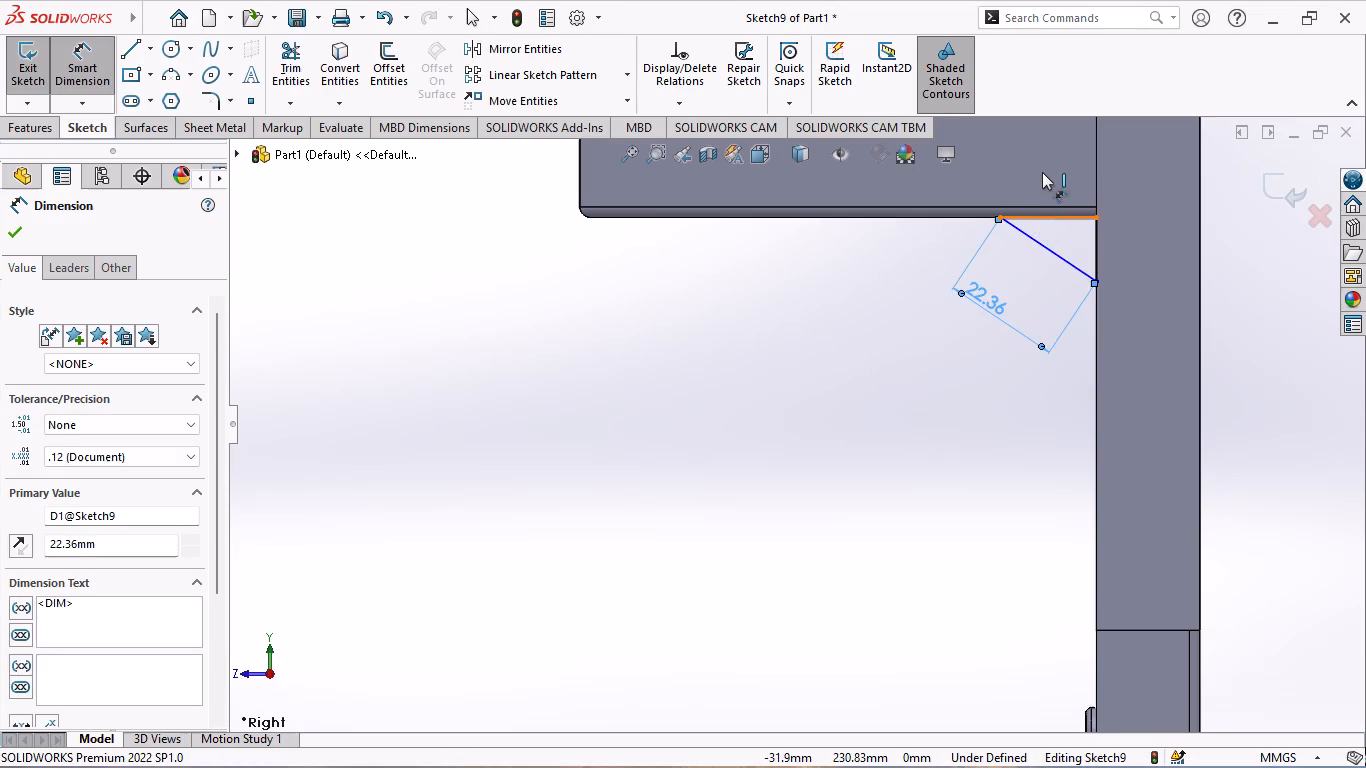
left_click(1042, 172)
type("10")
key("Return")
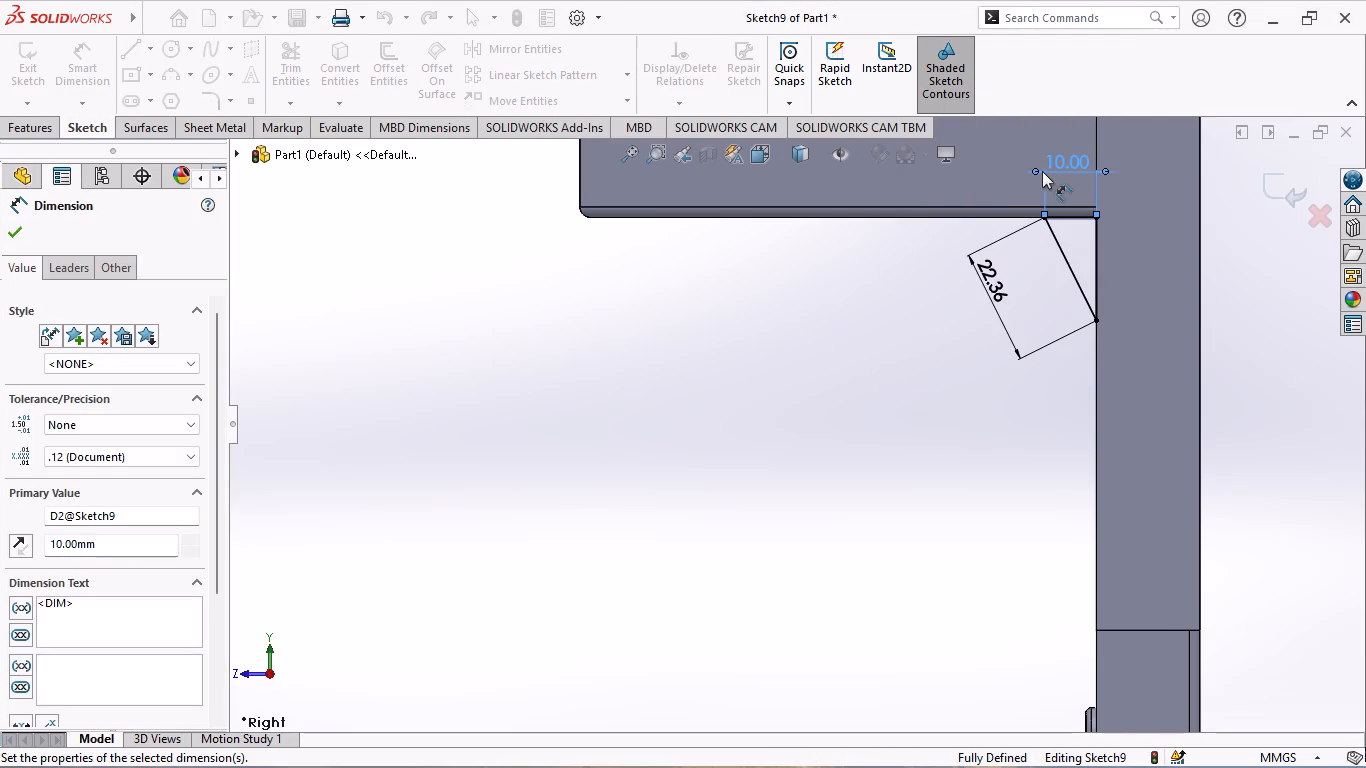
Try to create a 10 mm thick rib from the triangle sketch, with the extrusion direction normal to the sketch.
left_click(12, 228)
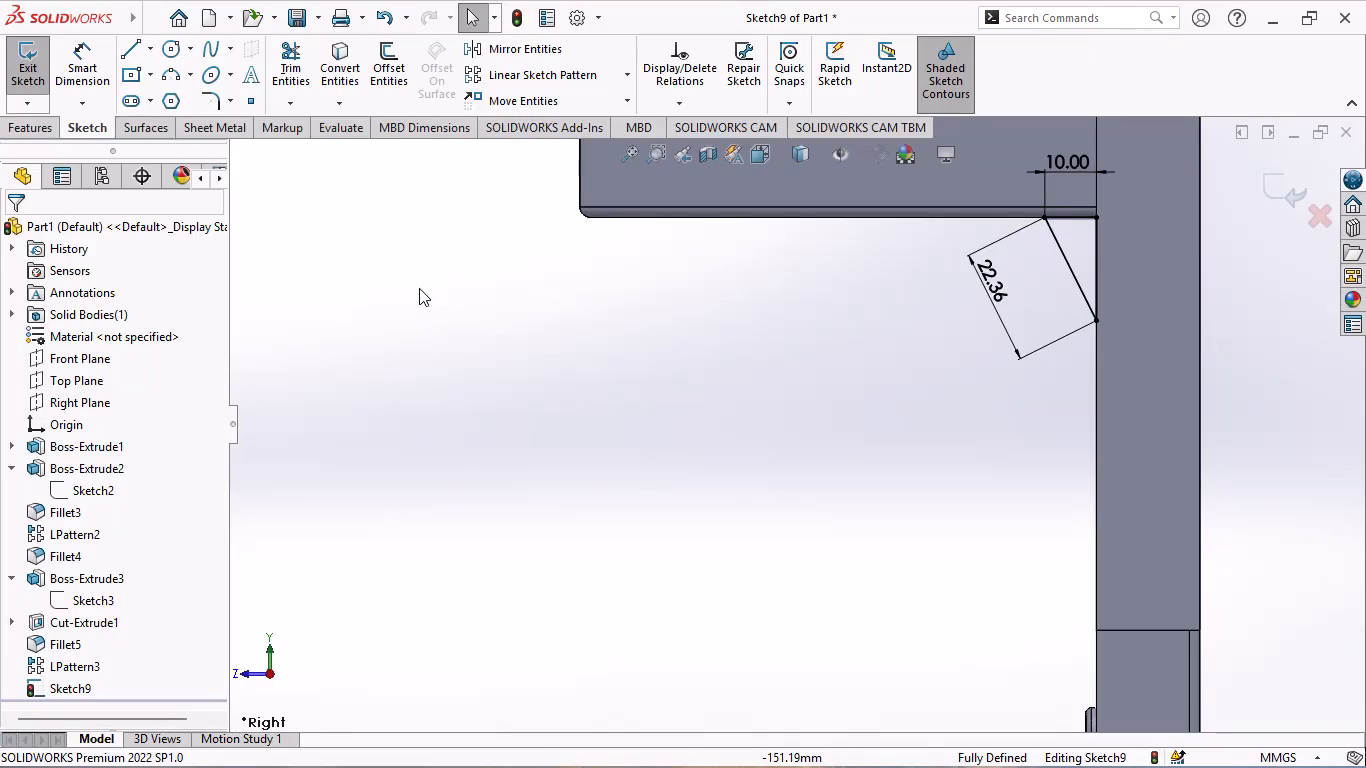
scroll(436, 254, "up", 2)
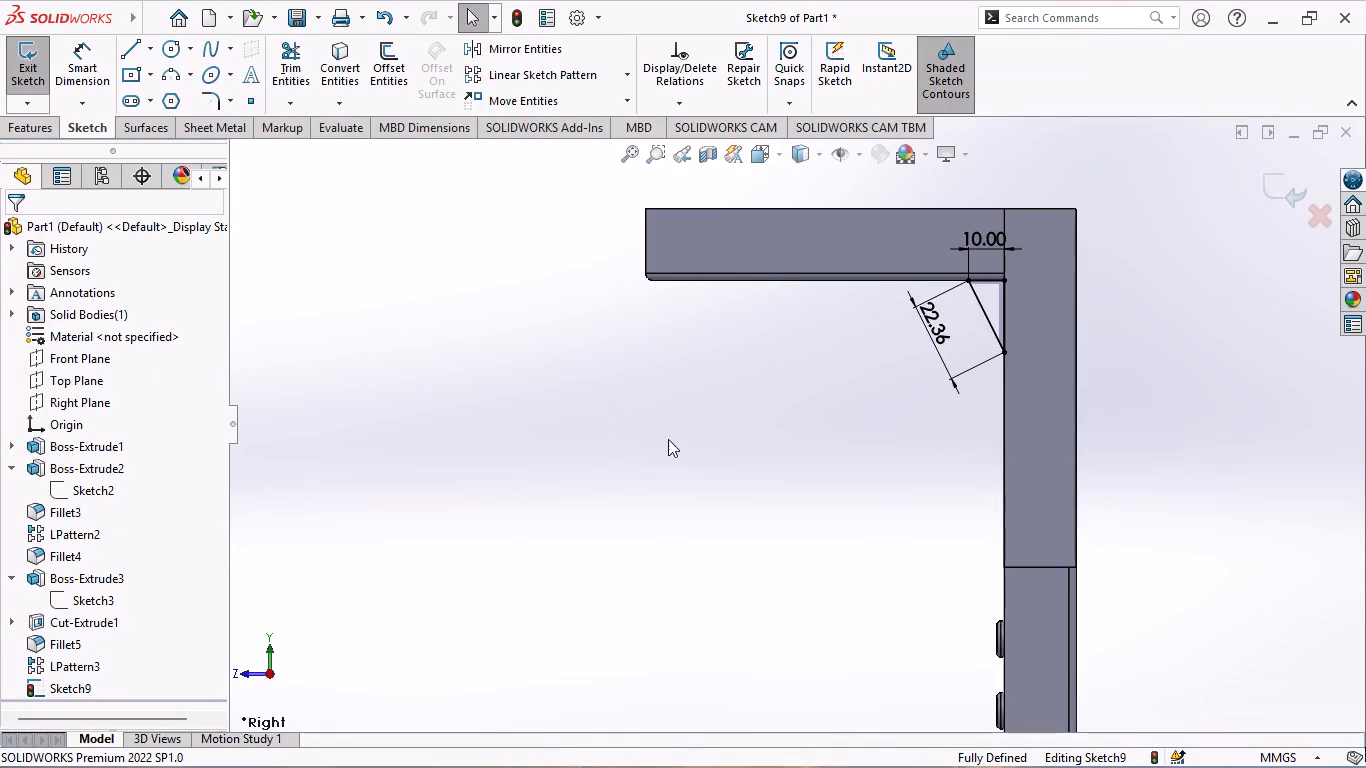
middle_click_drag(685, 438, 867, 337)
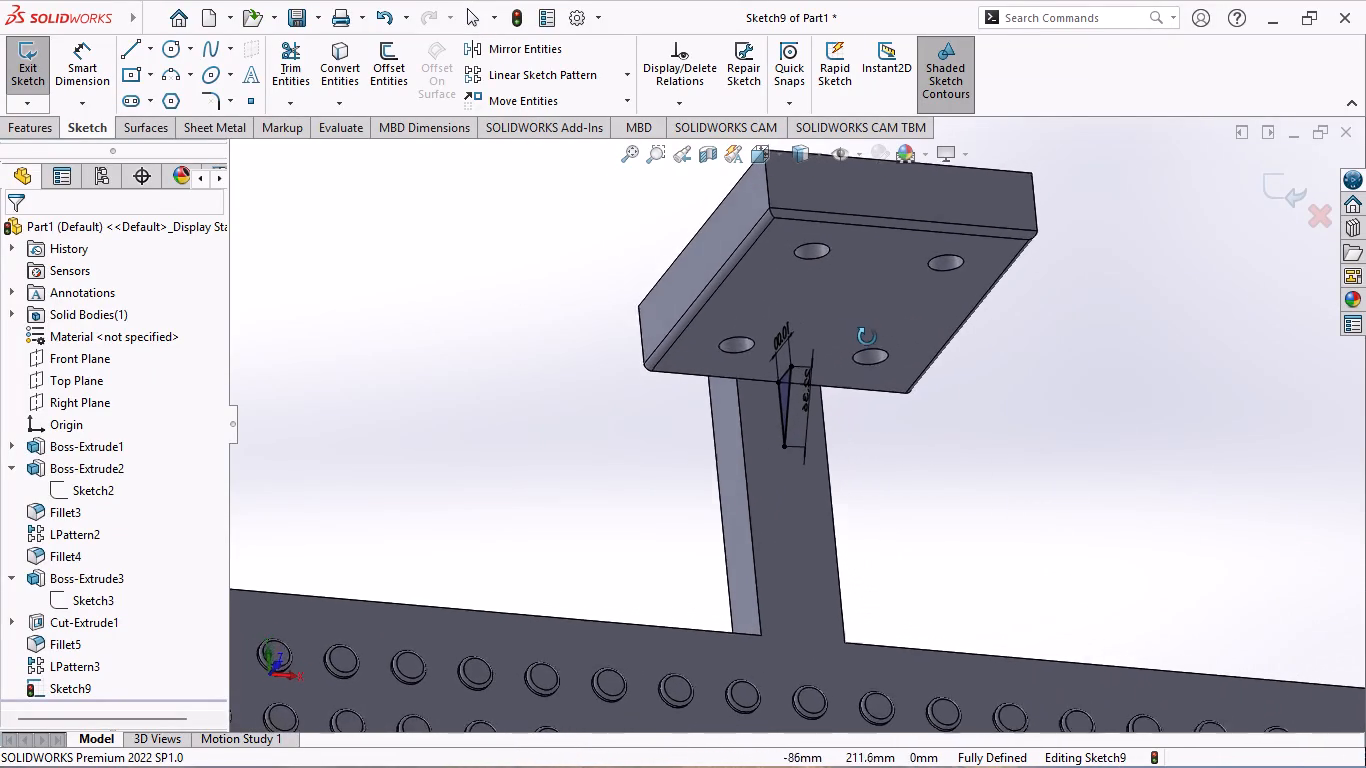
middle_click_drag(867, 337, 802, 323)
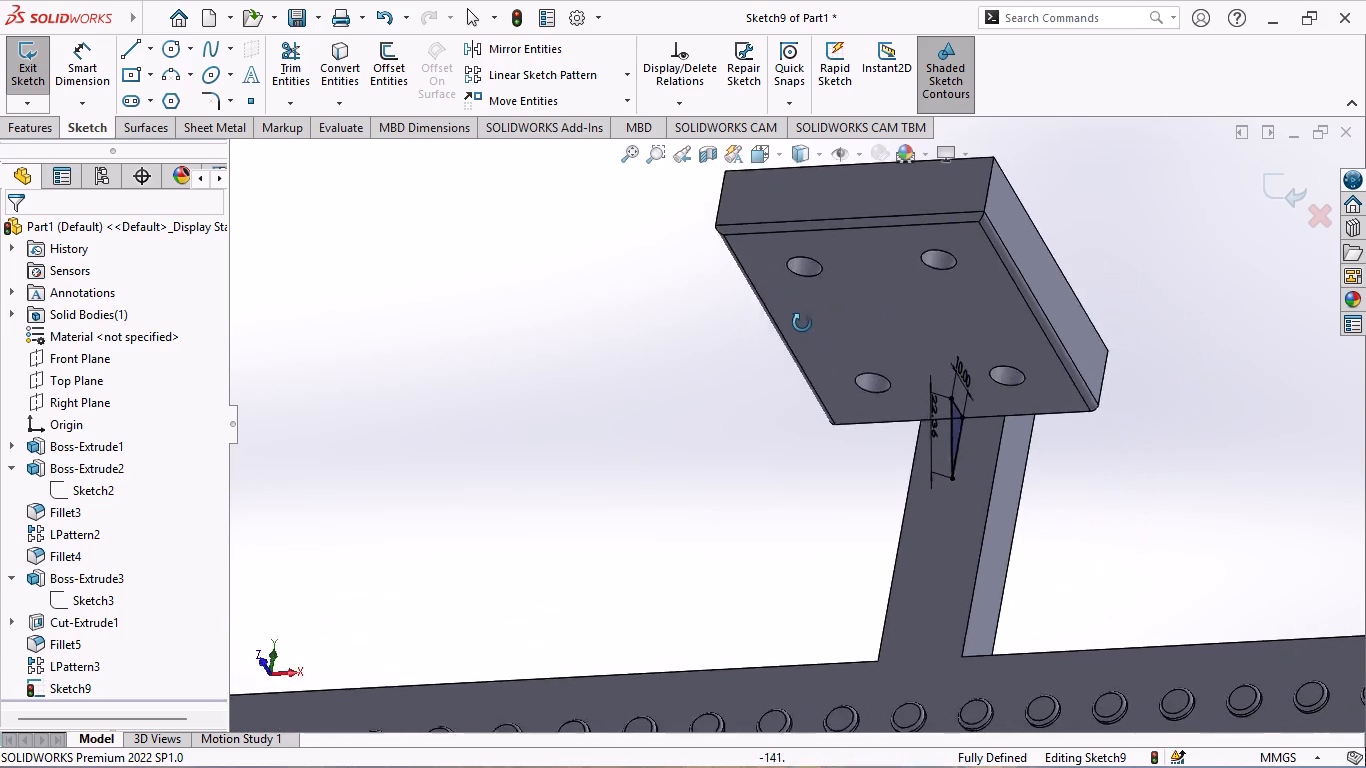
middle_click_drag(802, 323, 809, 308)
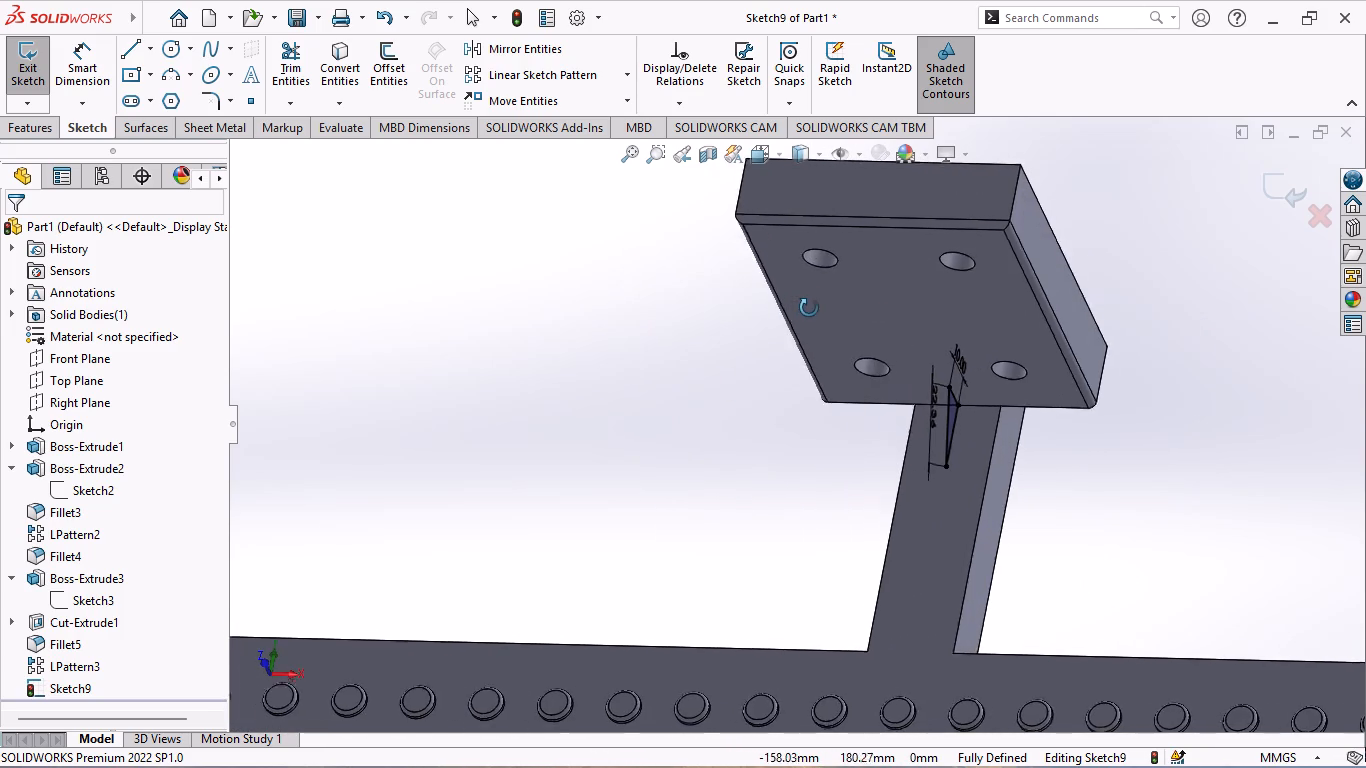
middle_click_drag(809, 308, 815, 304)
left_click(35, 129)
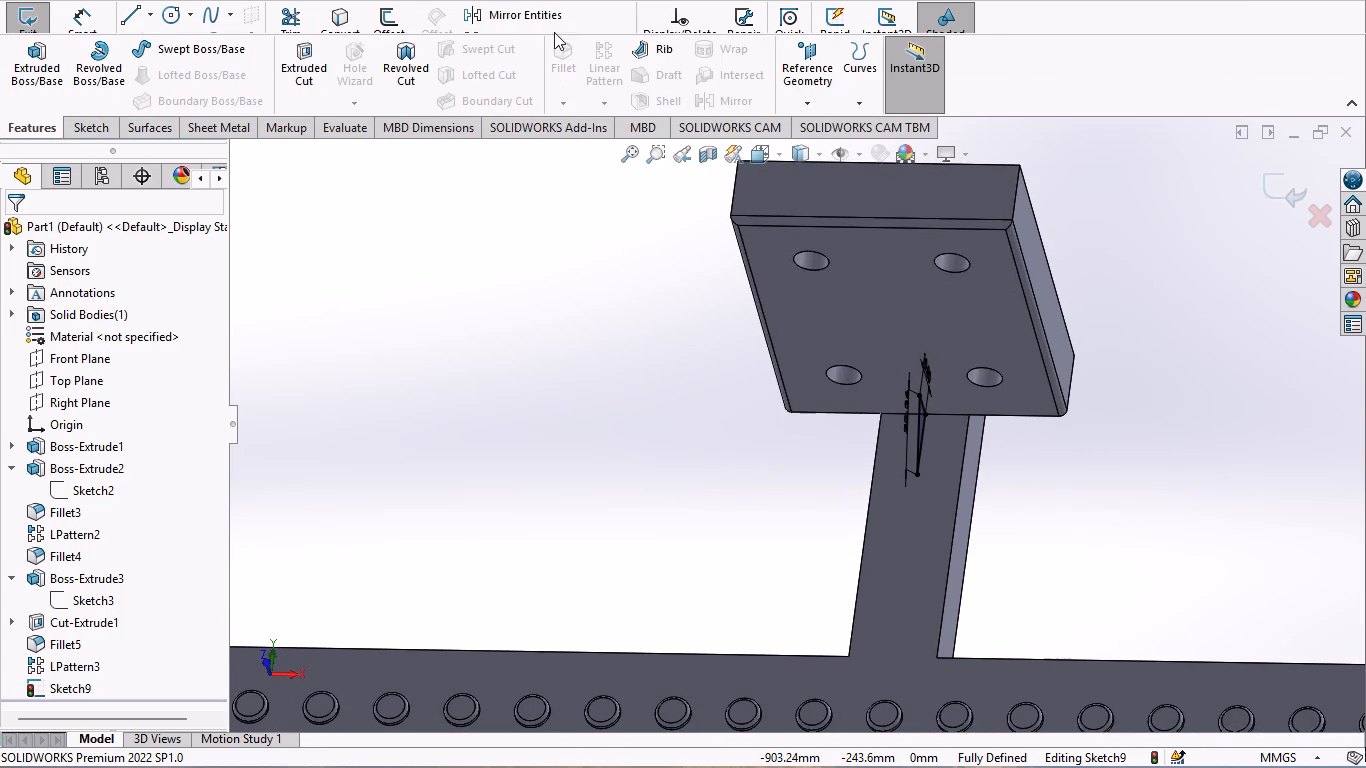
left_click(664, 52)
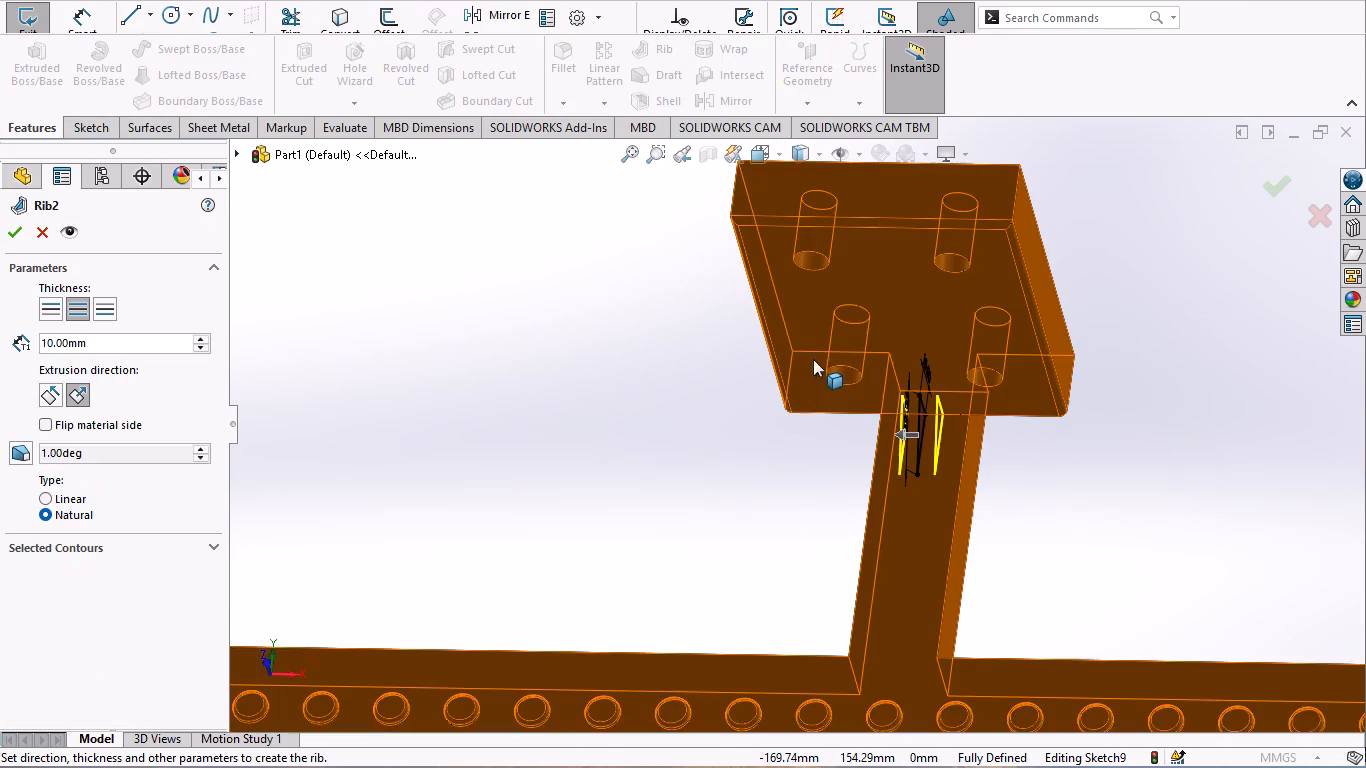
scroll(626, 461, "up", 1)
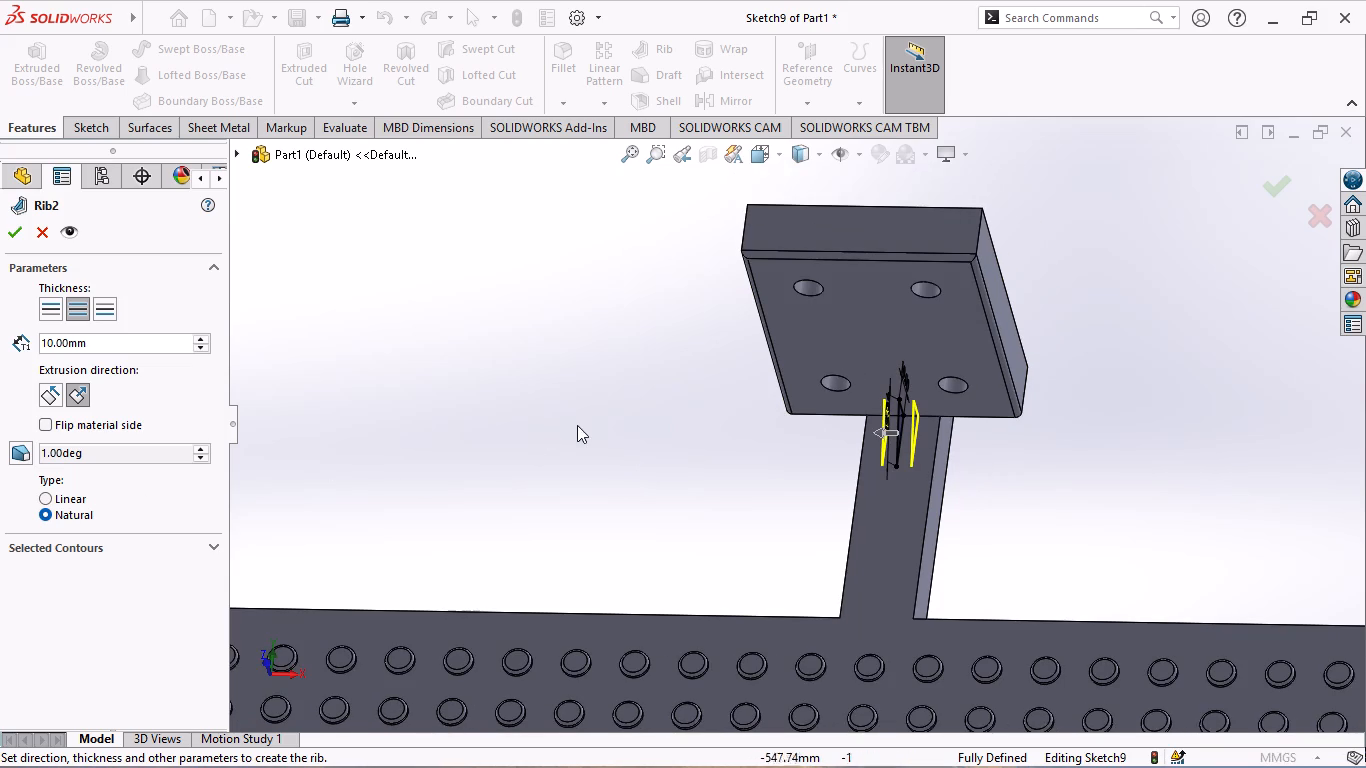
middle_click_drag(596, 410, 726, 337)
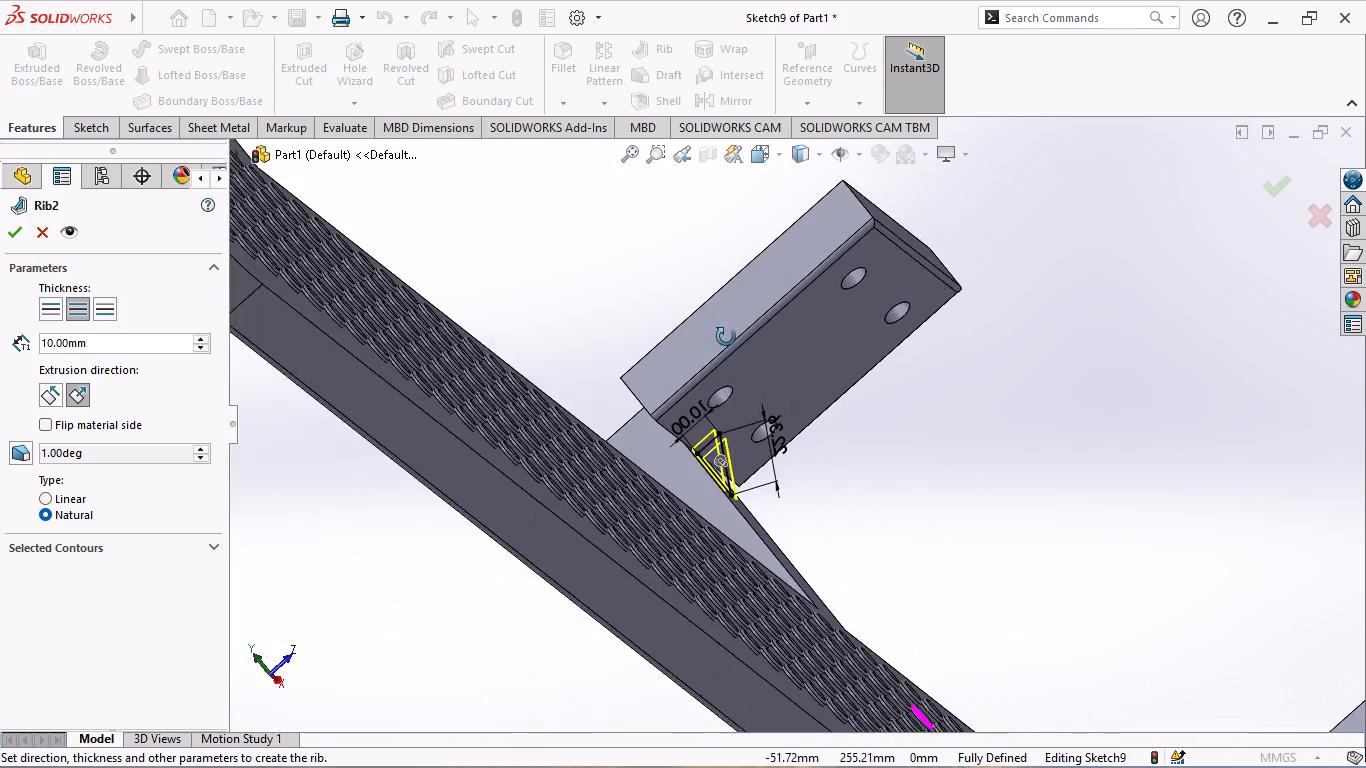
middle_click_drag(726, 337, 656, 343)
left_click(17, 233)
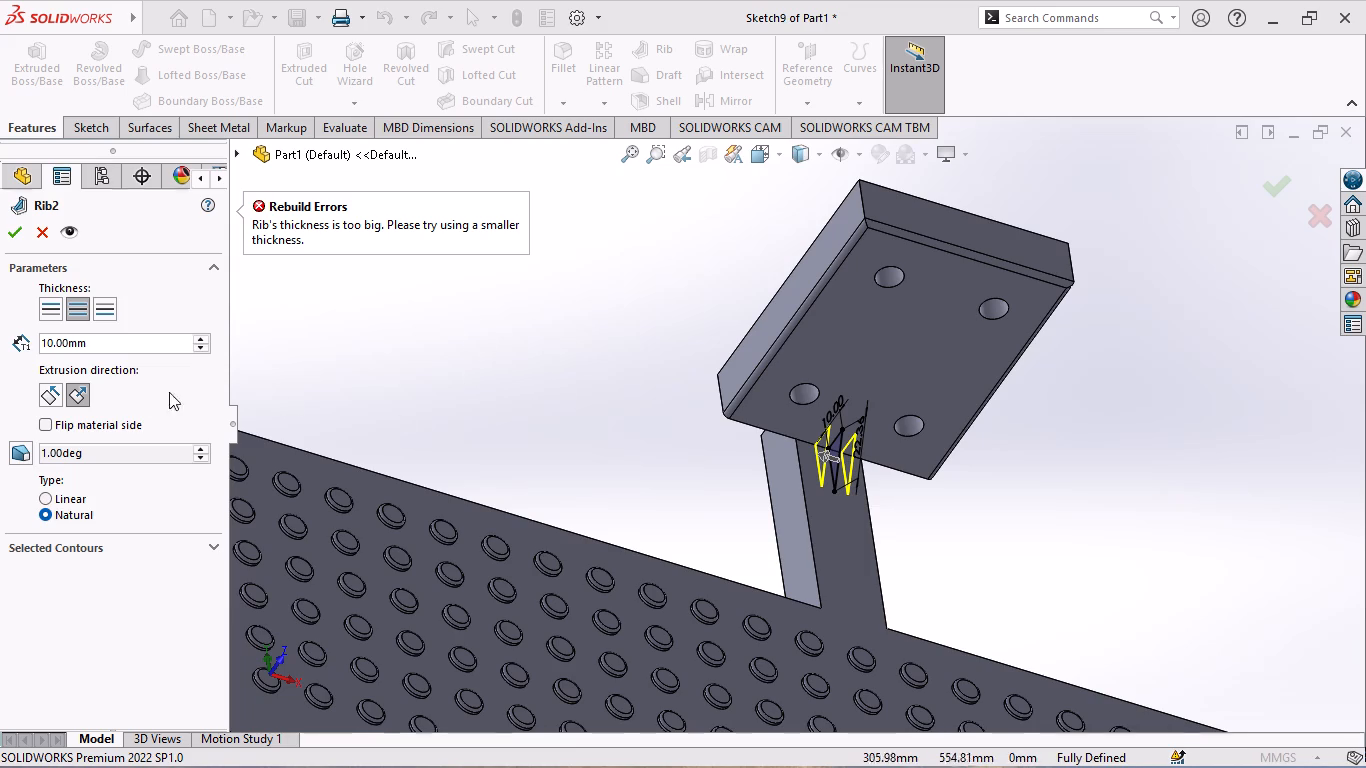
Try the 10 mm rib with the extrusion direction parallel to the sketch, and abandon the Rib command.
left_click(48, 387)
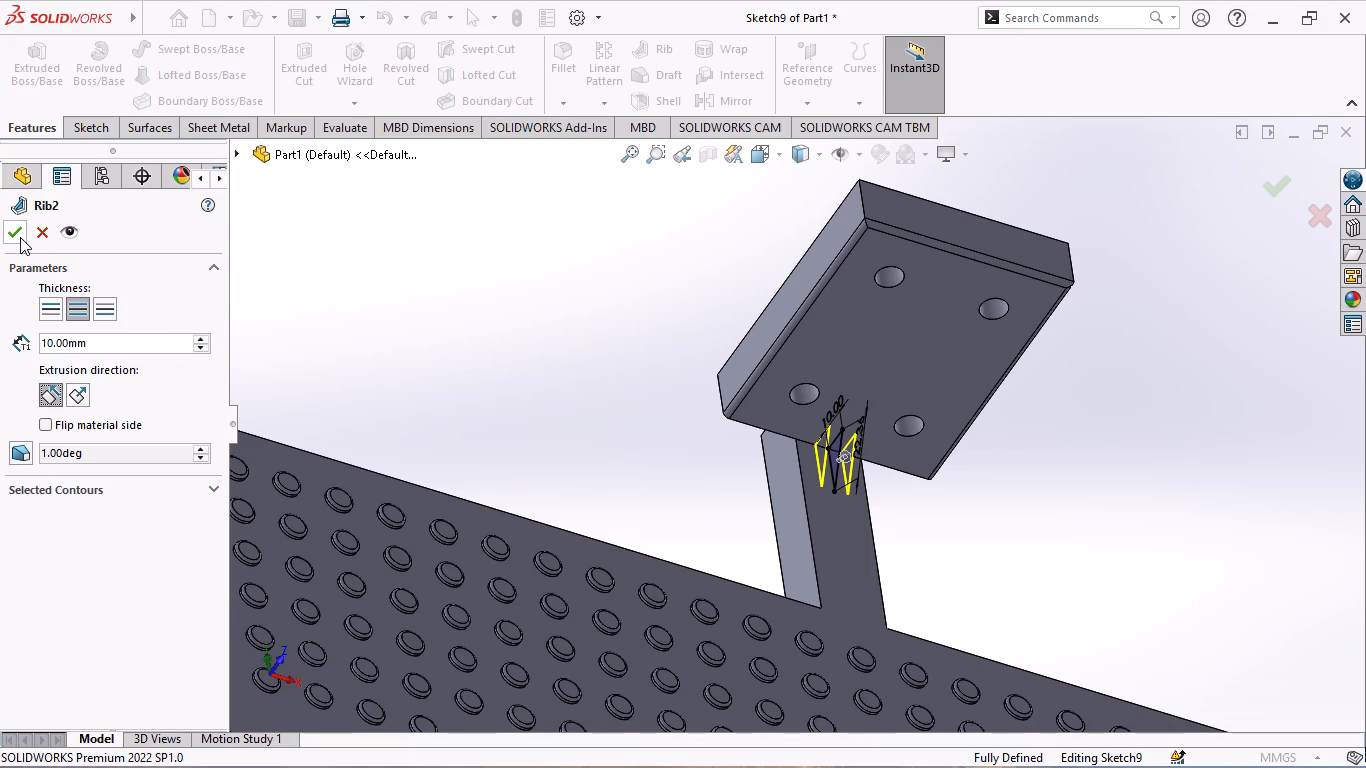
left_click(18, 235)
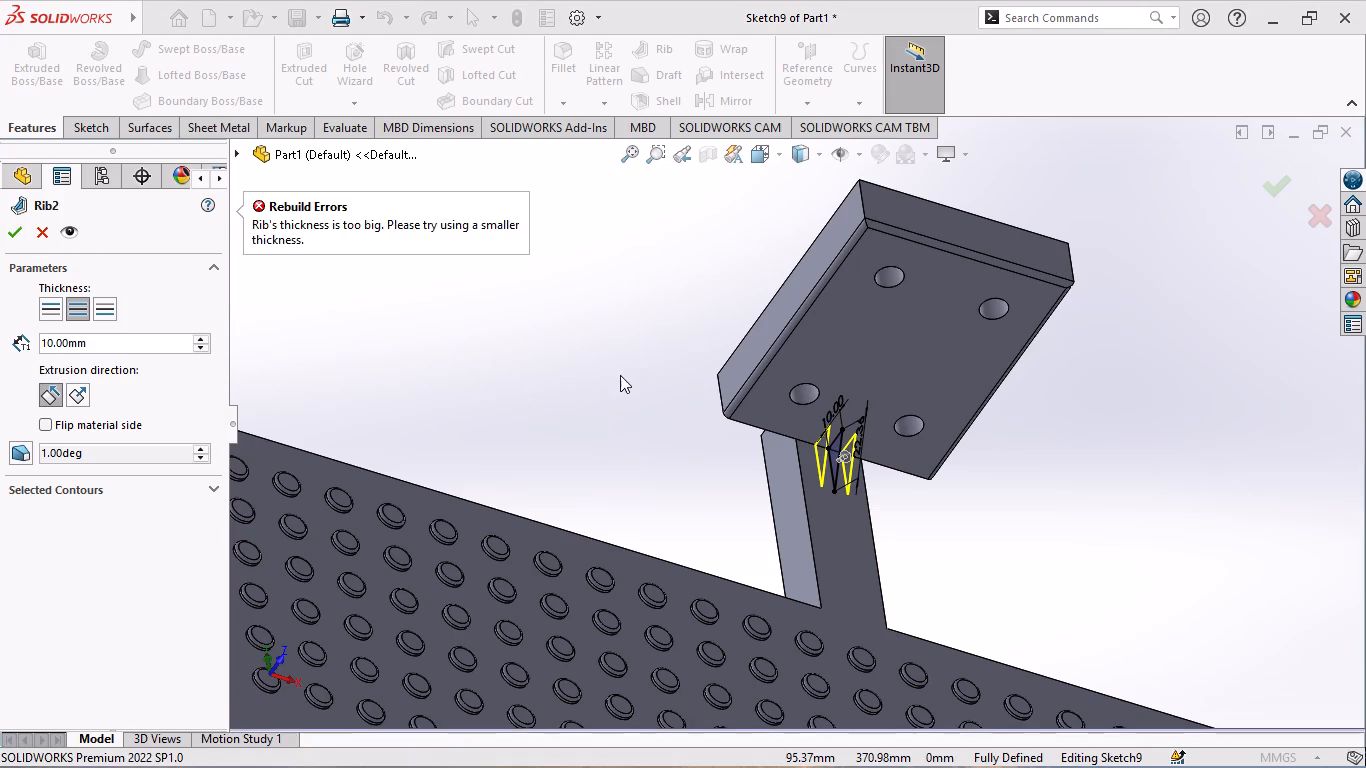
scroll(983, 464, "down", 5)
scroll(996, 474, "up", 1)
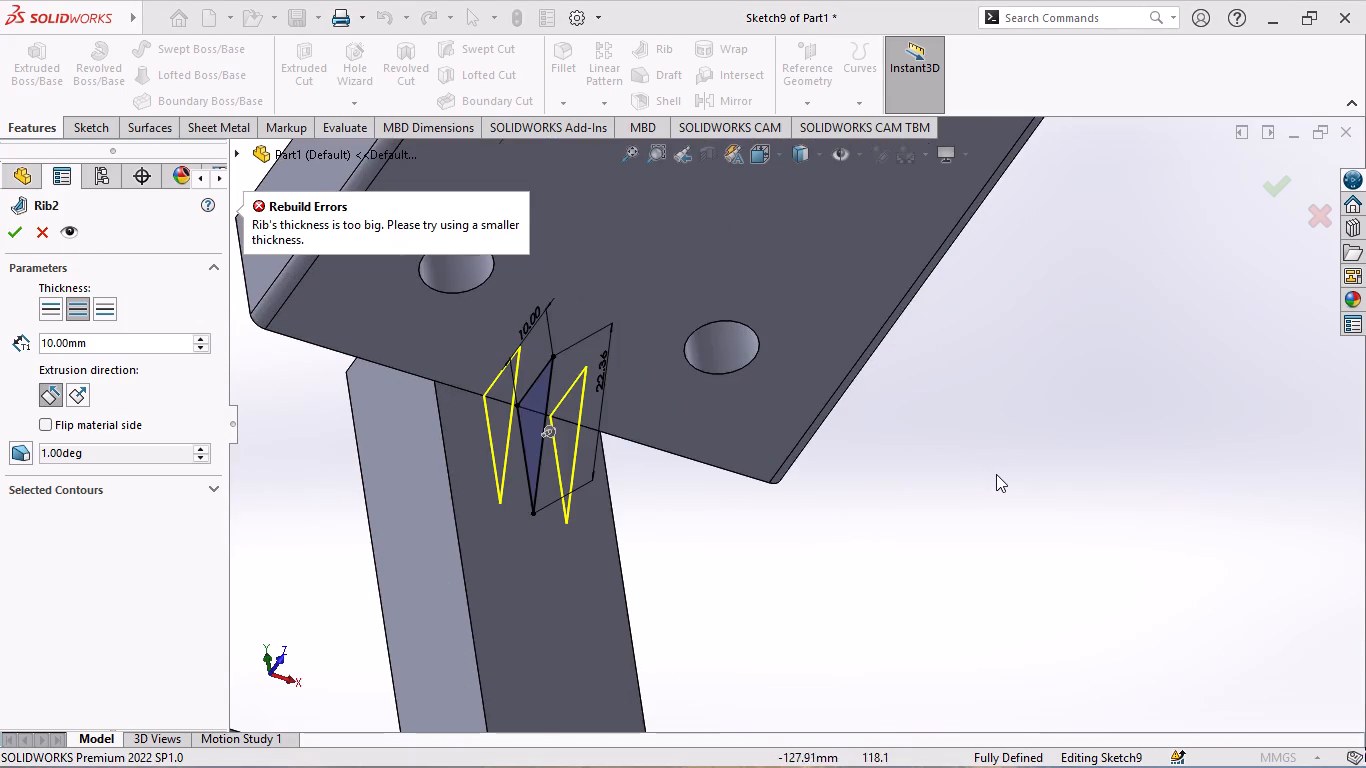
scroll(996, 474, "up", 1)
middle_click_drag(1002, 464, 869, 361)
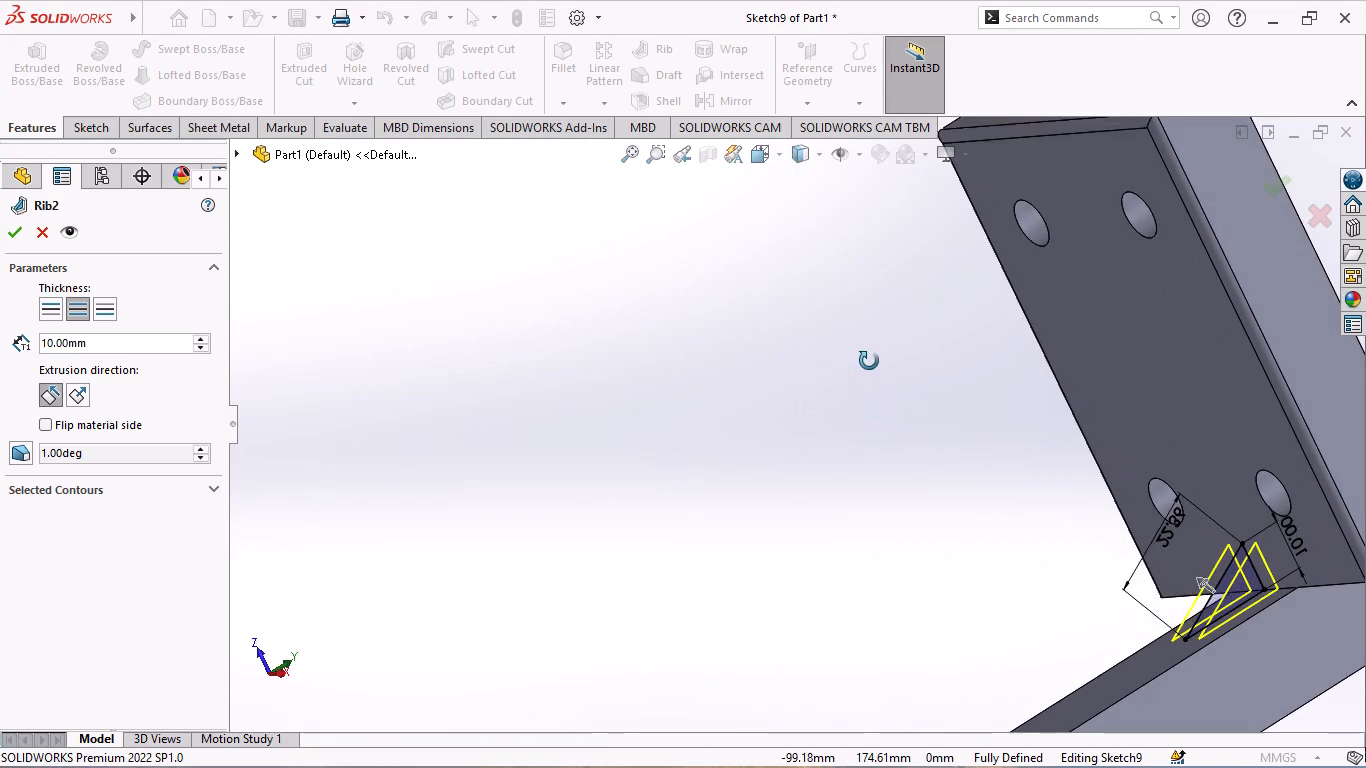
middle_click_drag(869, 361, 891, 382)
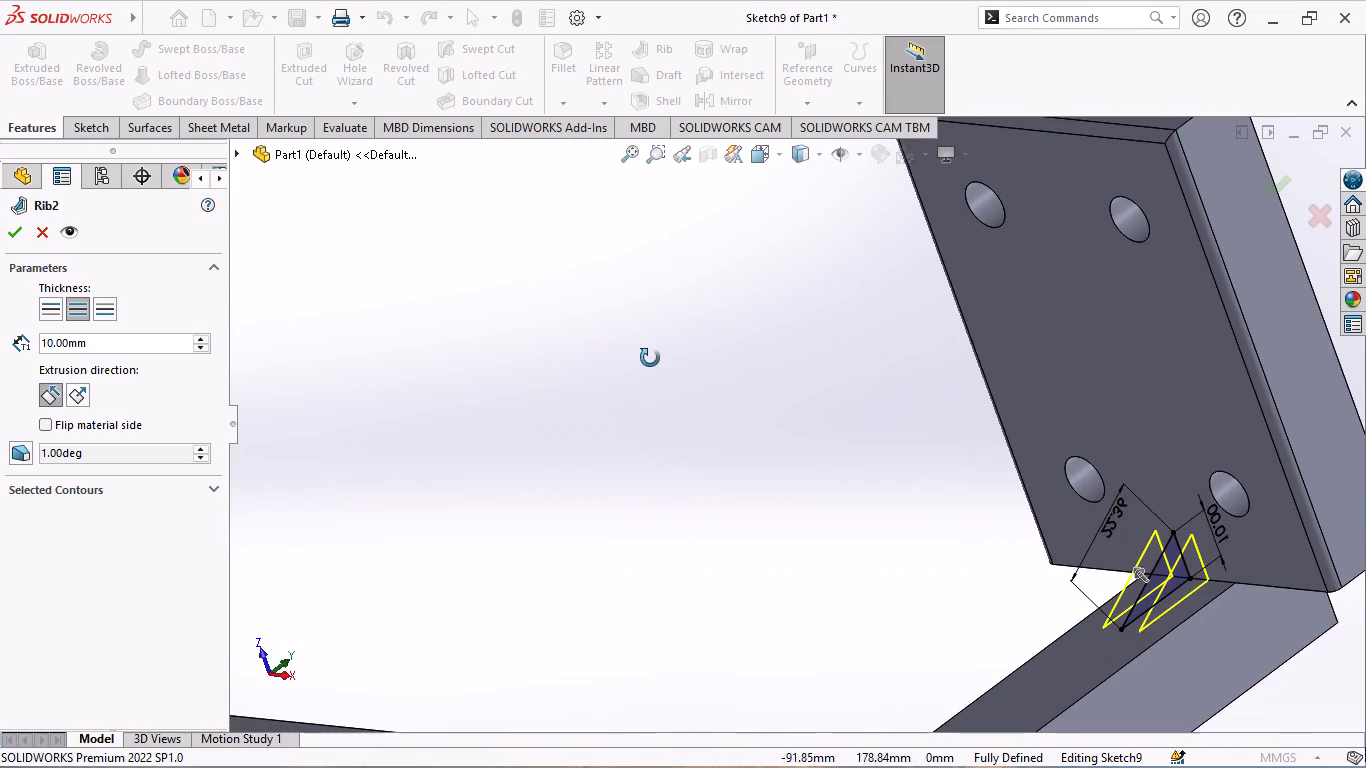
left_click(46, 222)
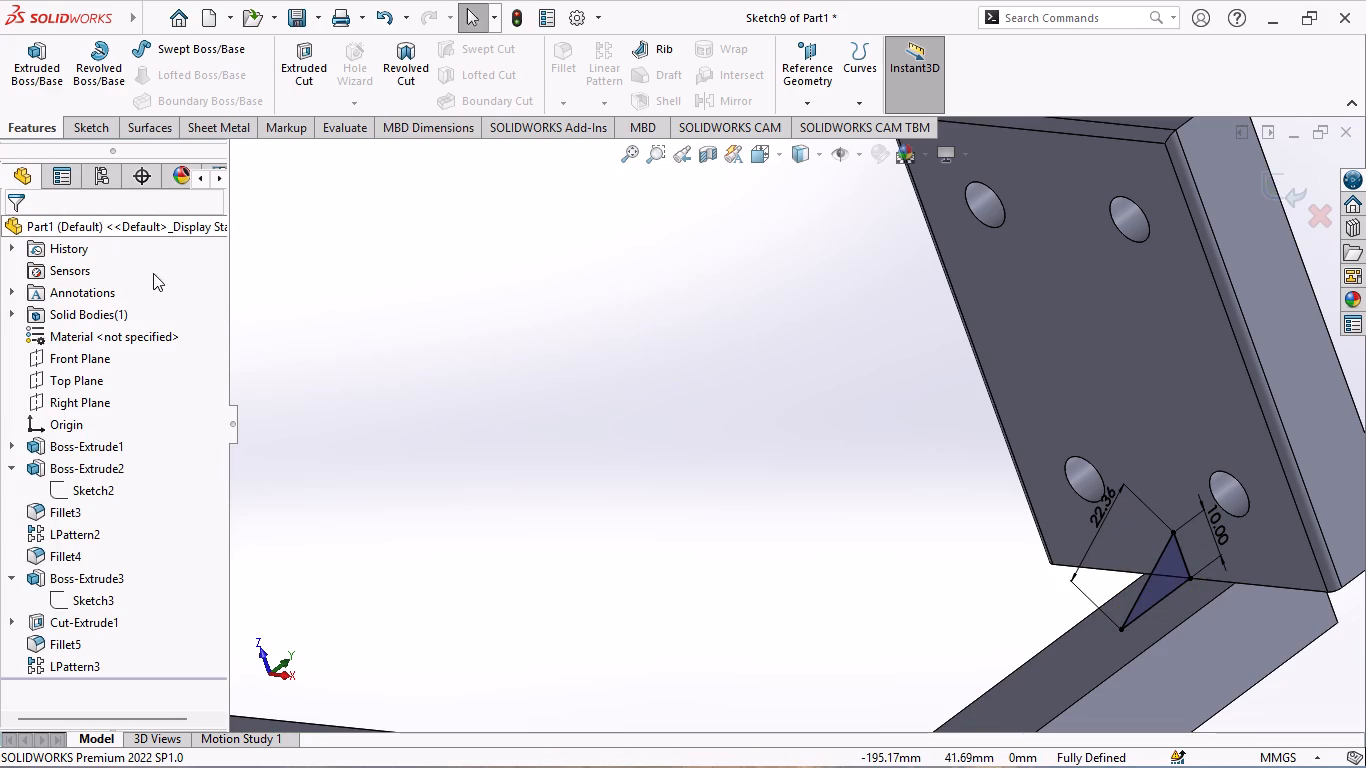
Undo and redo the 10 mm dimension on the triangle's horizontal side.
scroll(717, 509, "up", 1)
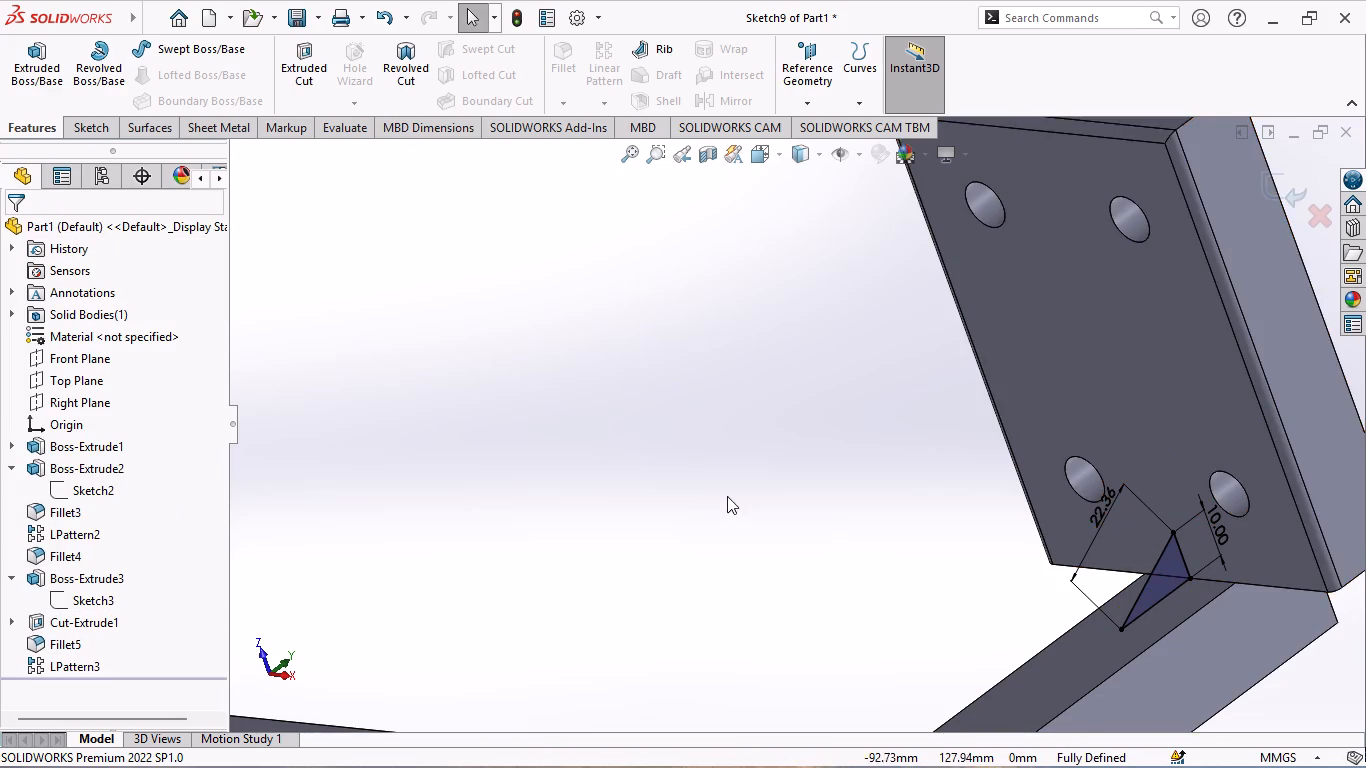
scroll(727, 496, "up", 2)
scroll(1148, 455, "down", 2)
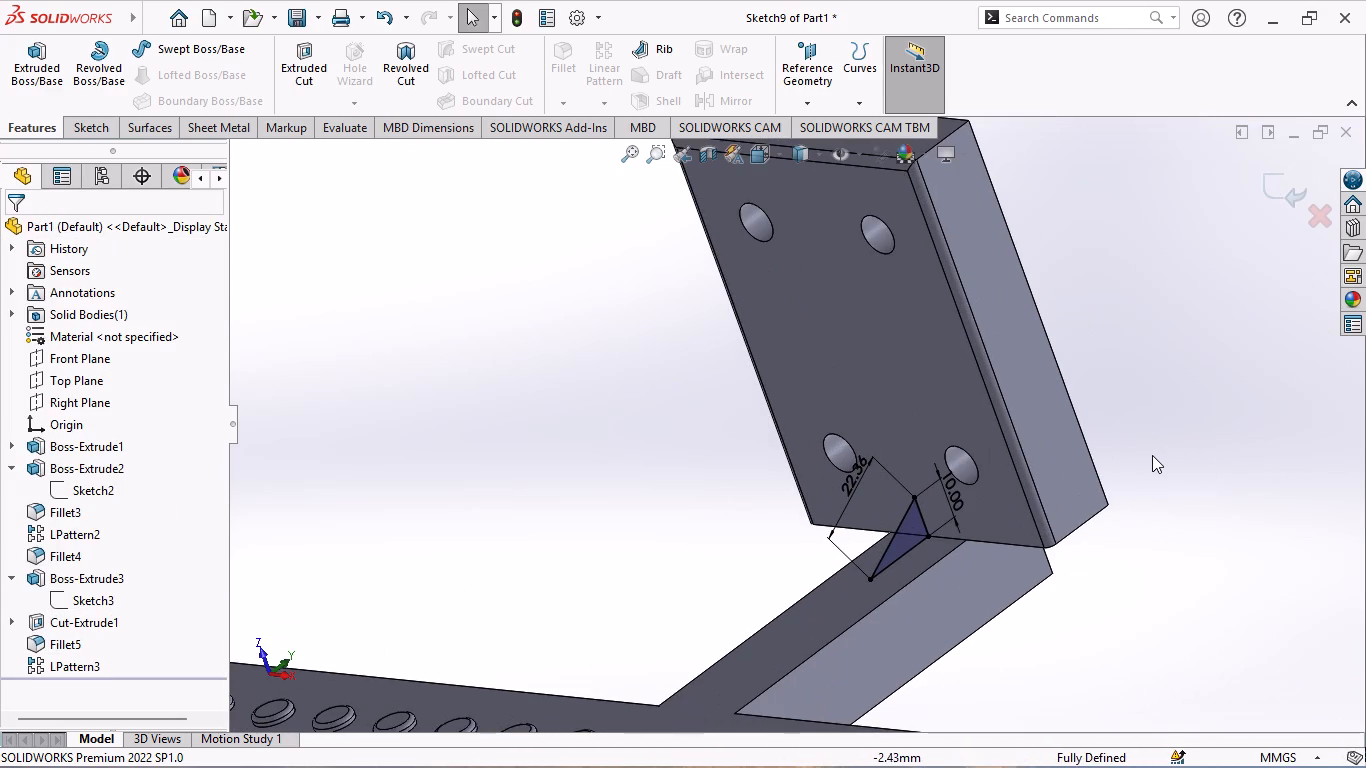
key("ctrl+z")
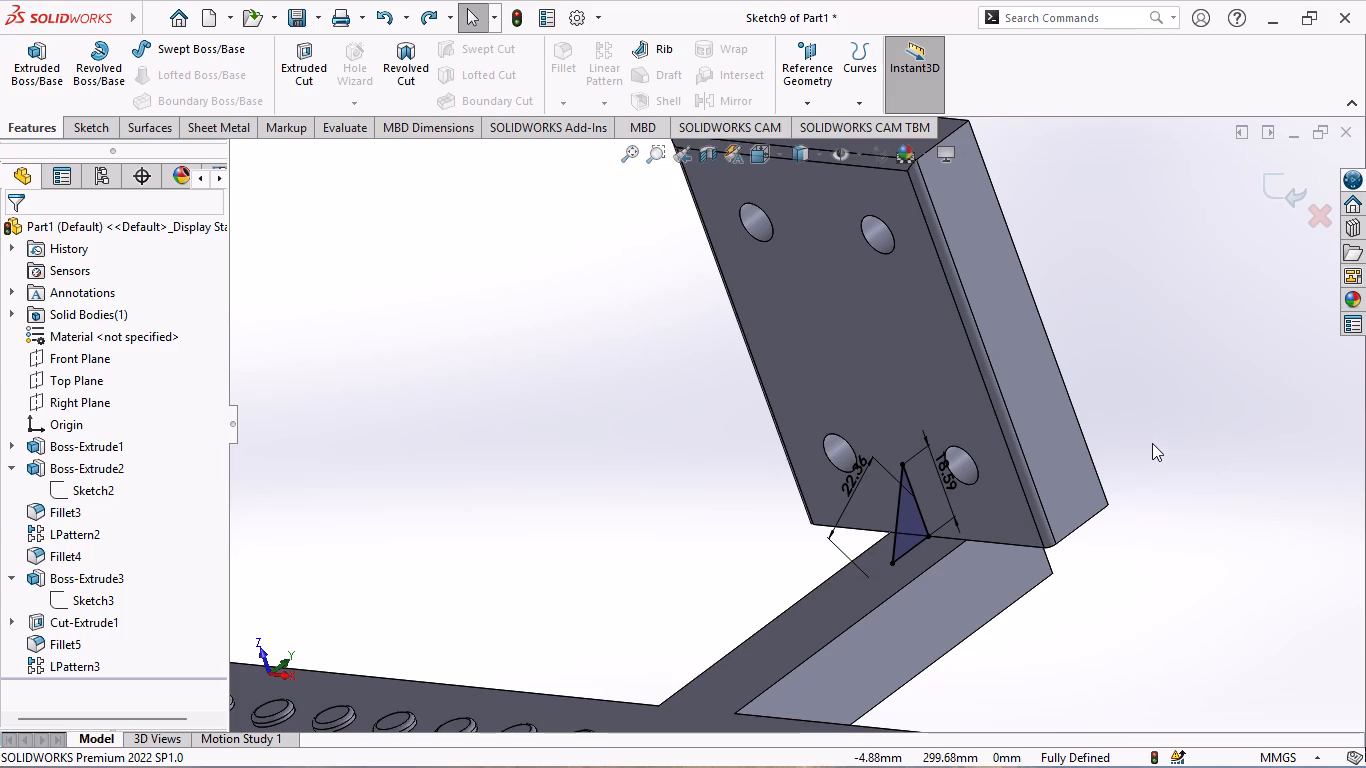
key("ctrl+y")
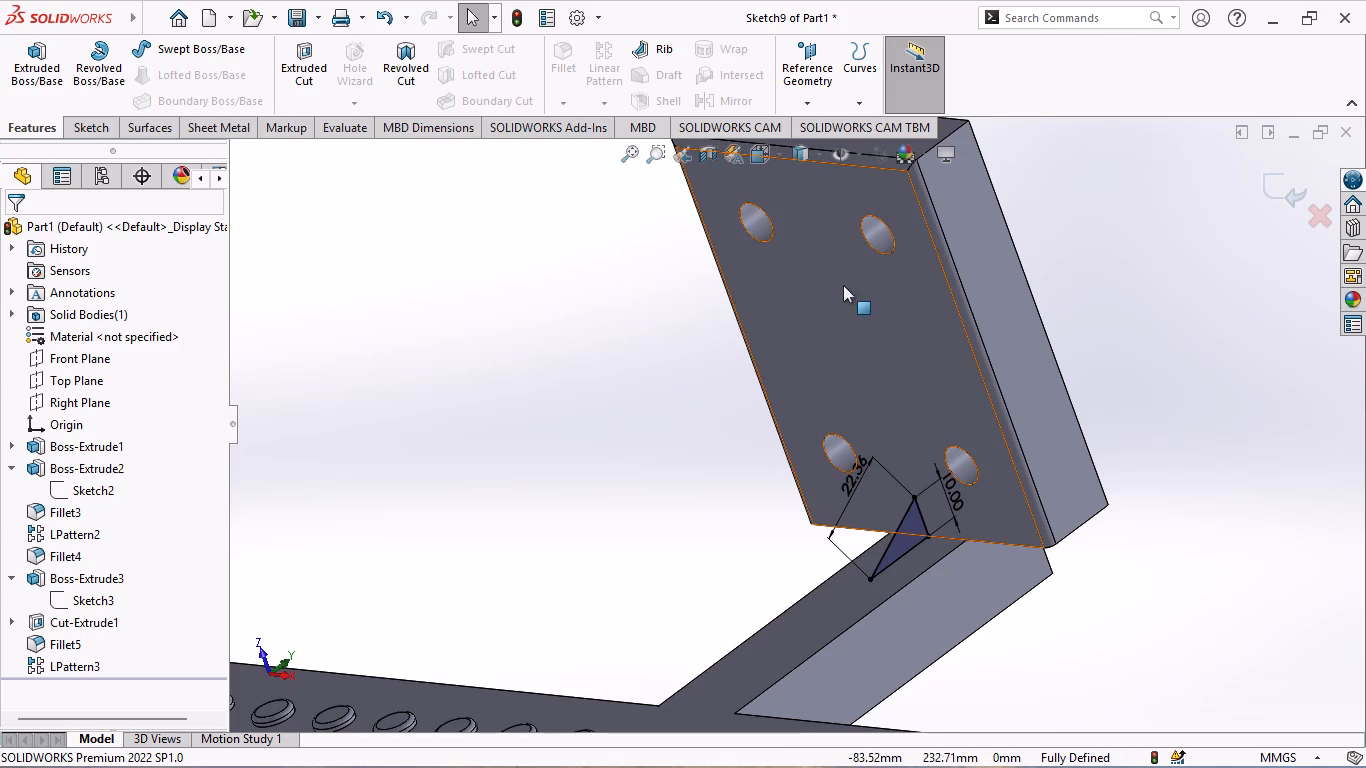
Trim away the triangle's side along the tab and its horizontal side along the plate's underside.
left_click(96, 120)
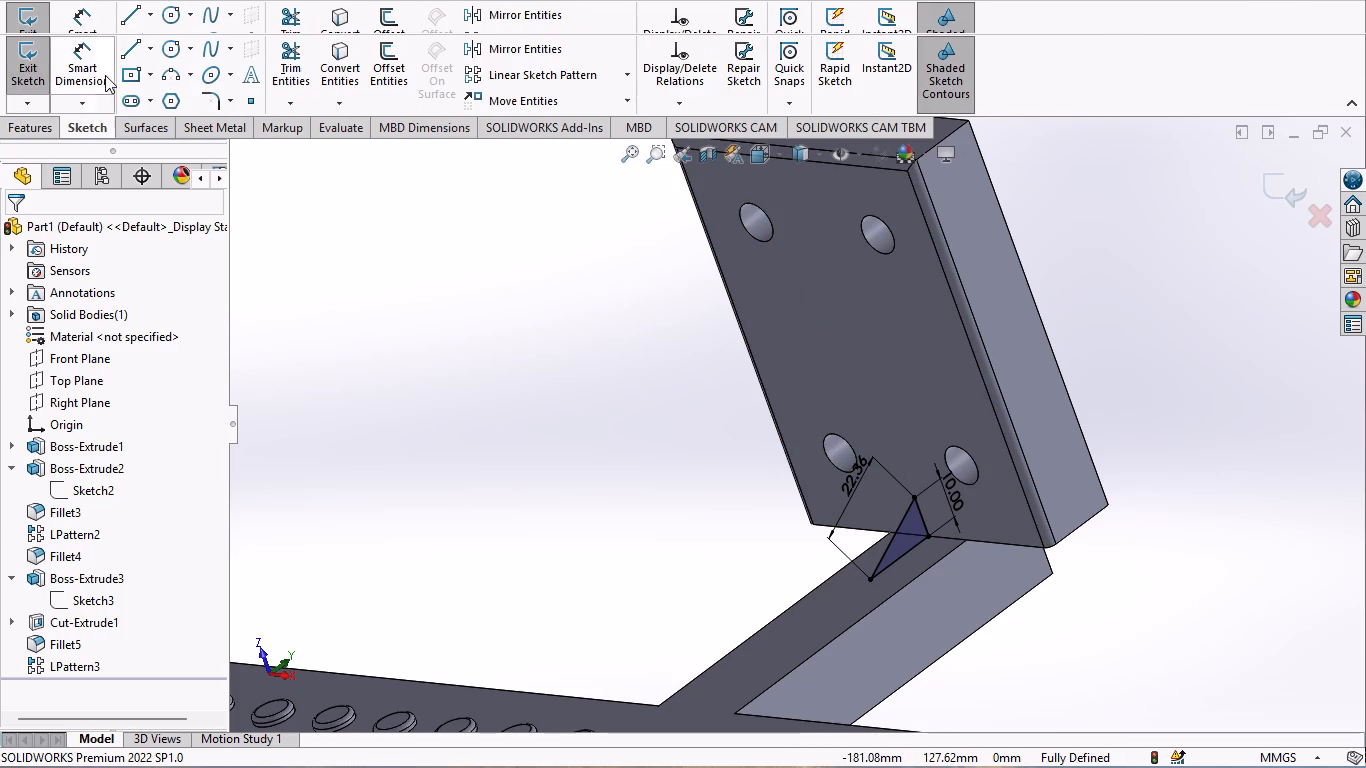
left_click(279, 72)
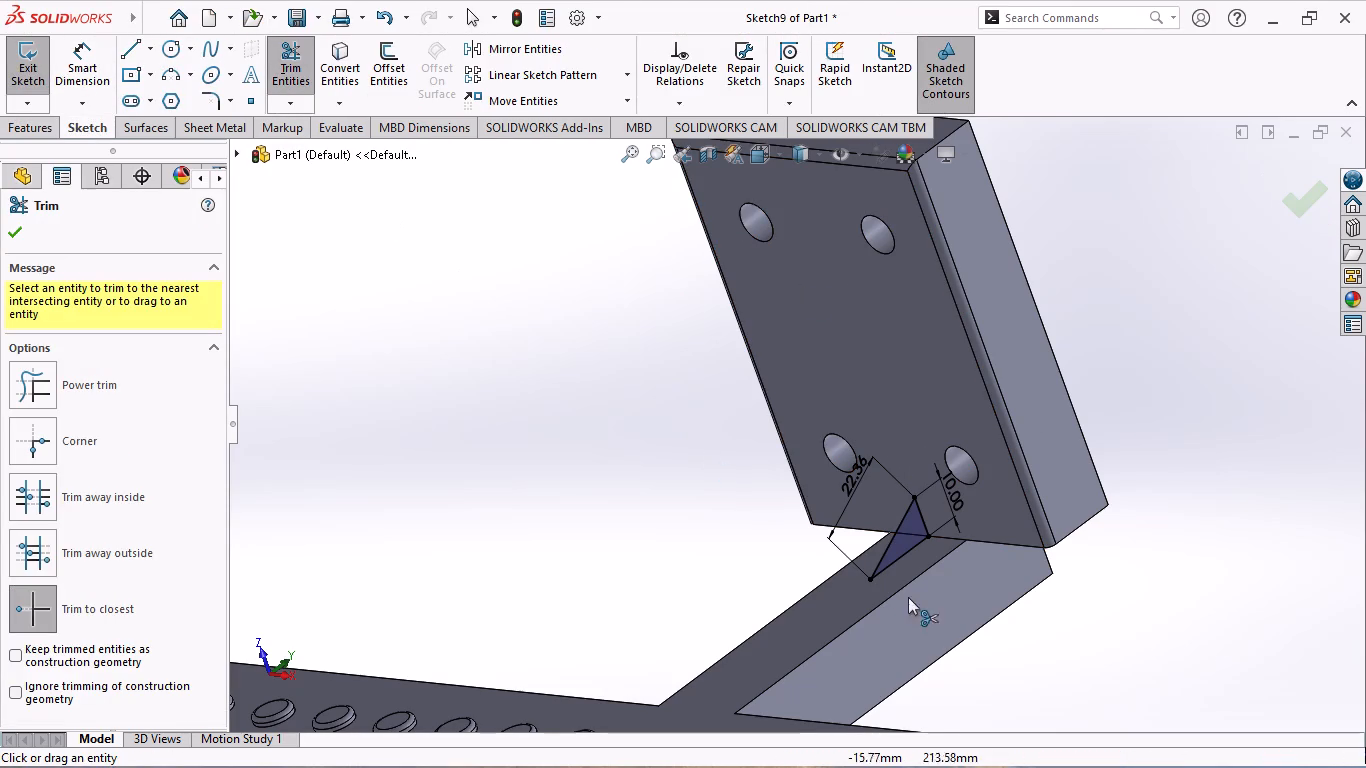
scroll(938, 538, "down", 3)
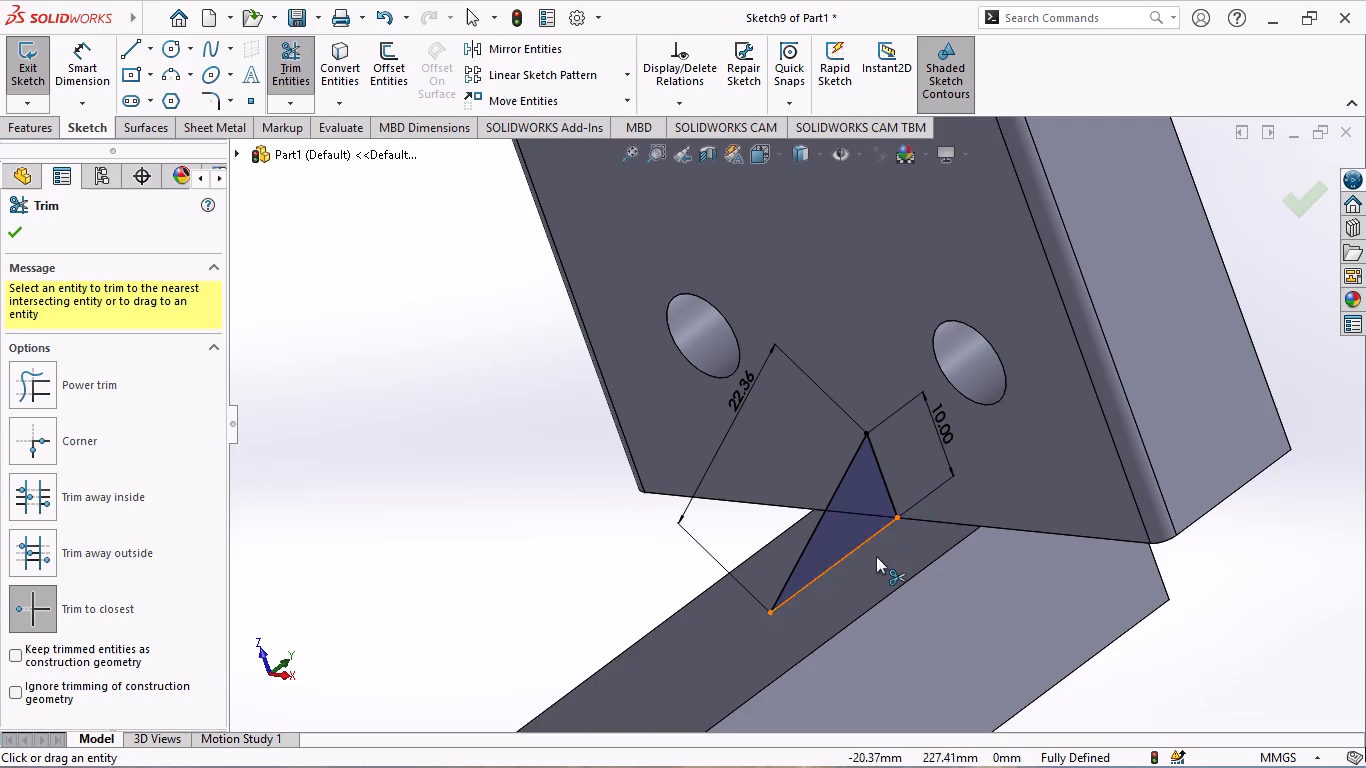
left_click(863, 539)
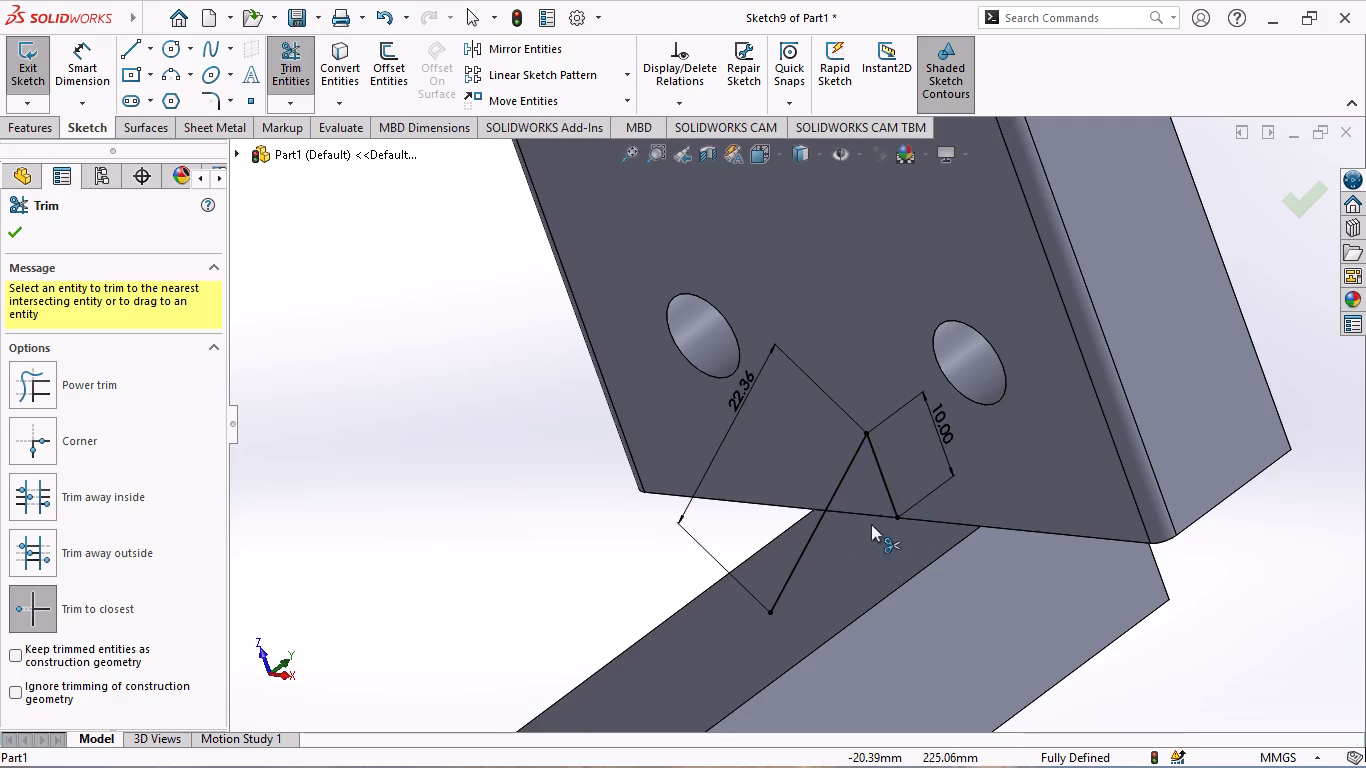
left_click(880, 474)
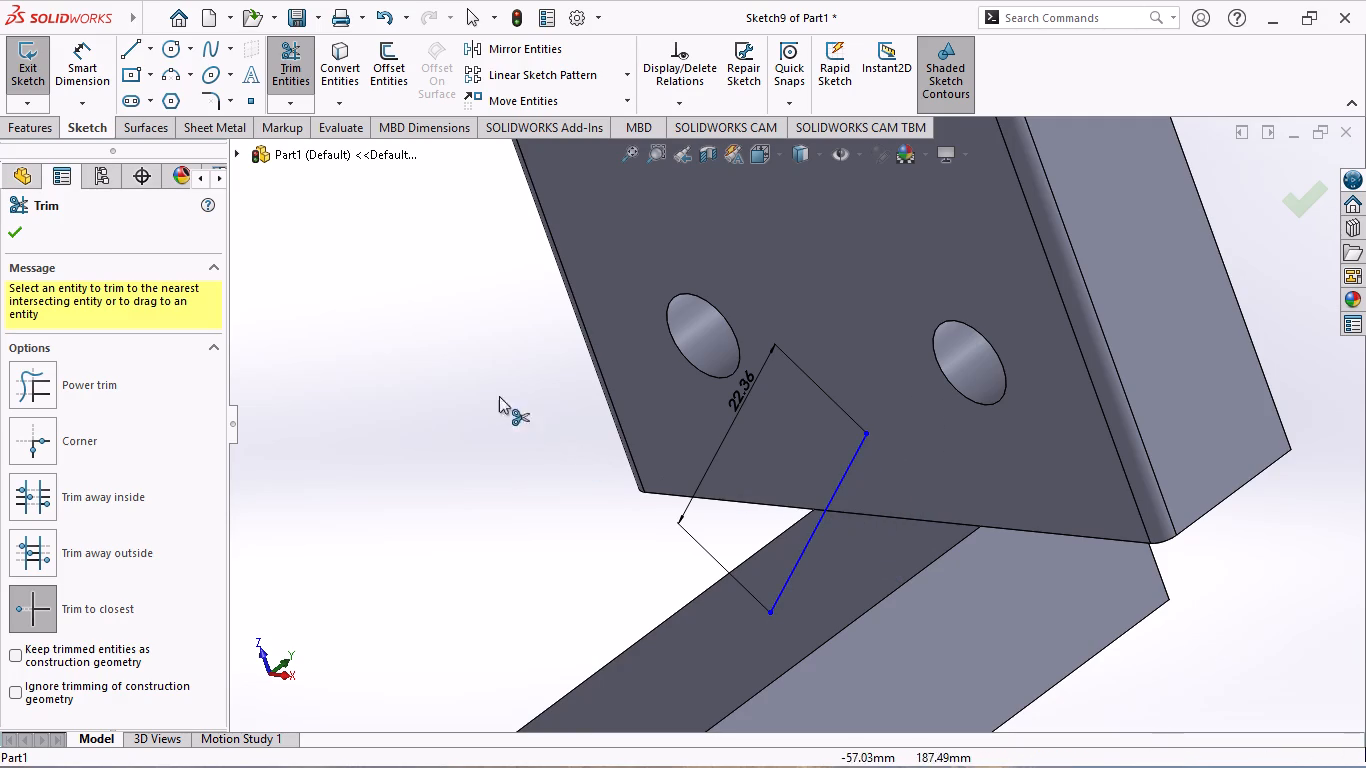
left_click(15, 228)
Sketch a horizontal line about 10 mm long from the slanted line's plate end along the plate's underside to the tab corner.
scroll(699, 427, "up", 2)
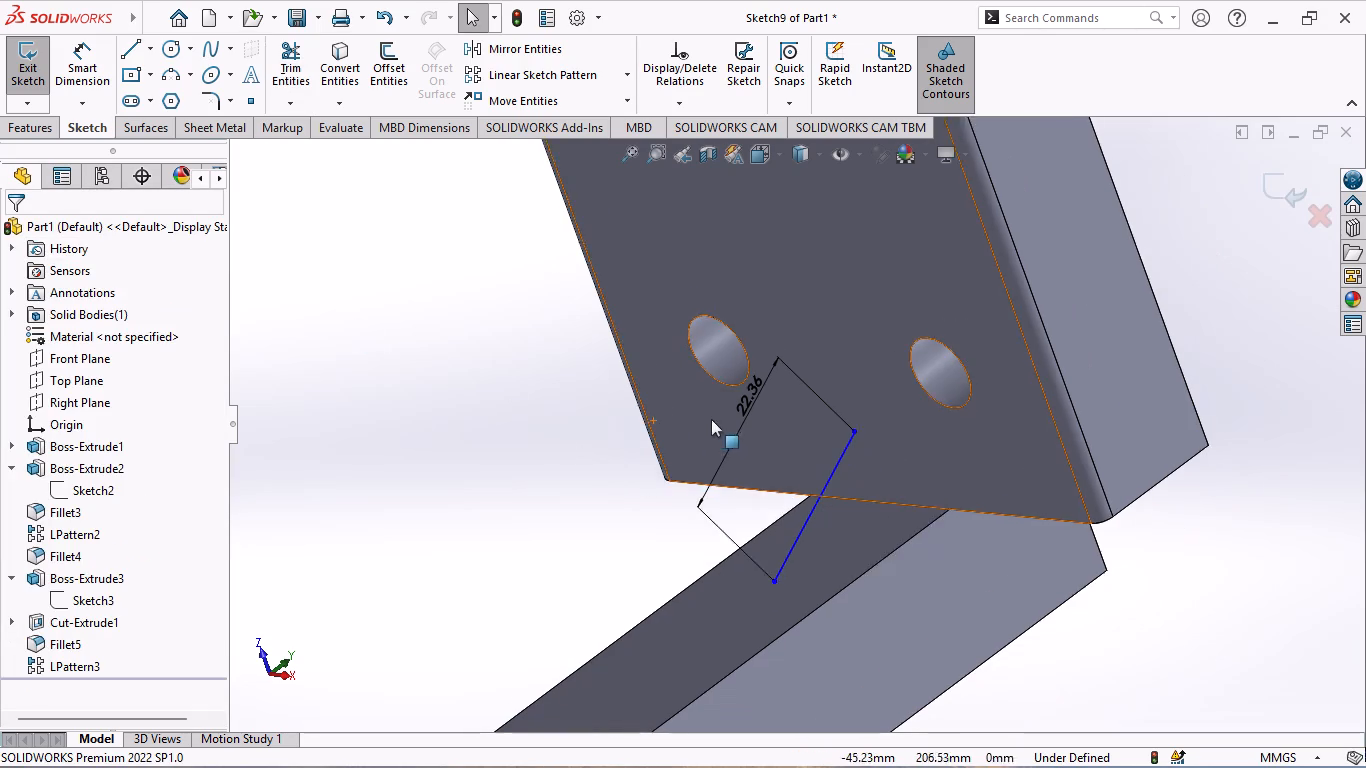
scroll(749, 415, "up", 1)
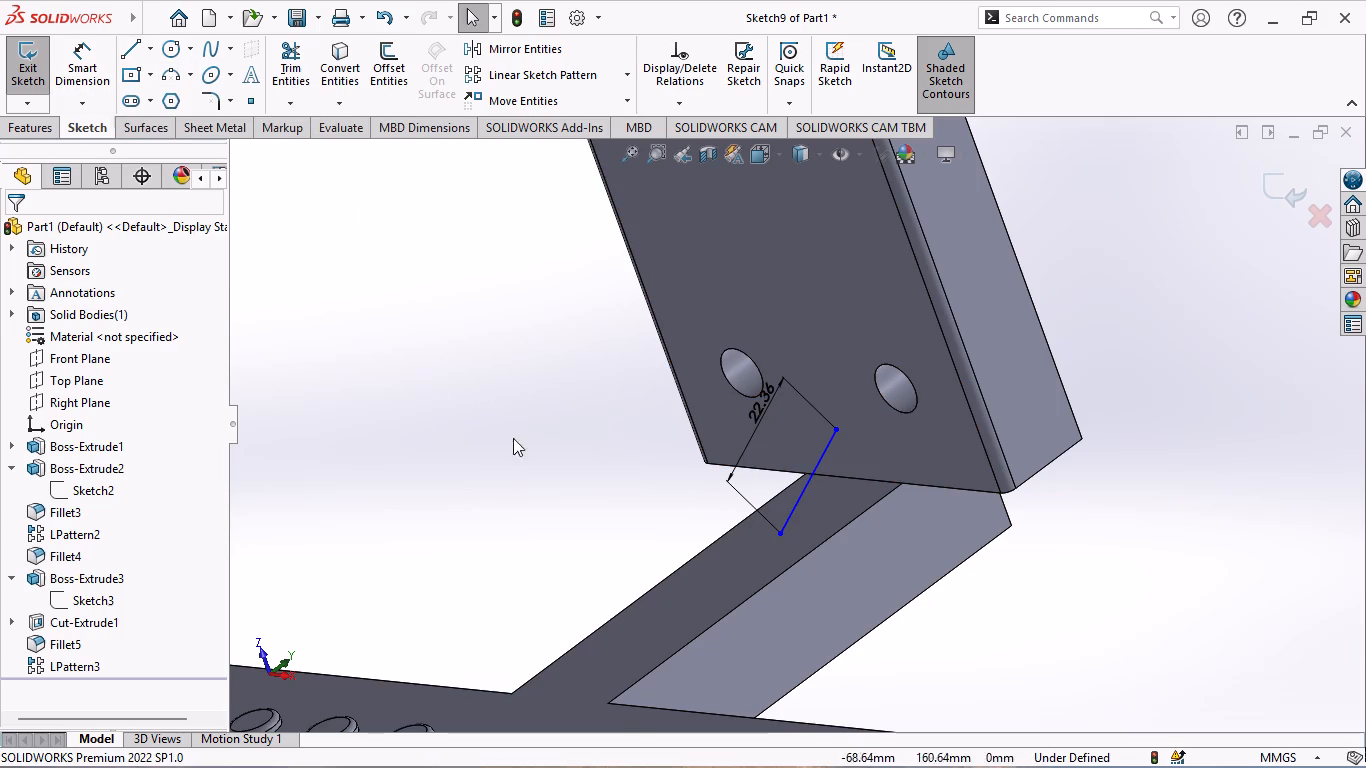
left_click(132, 48)
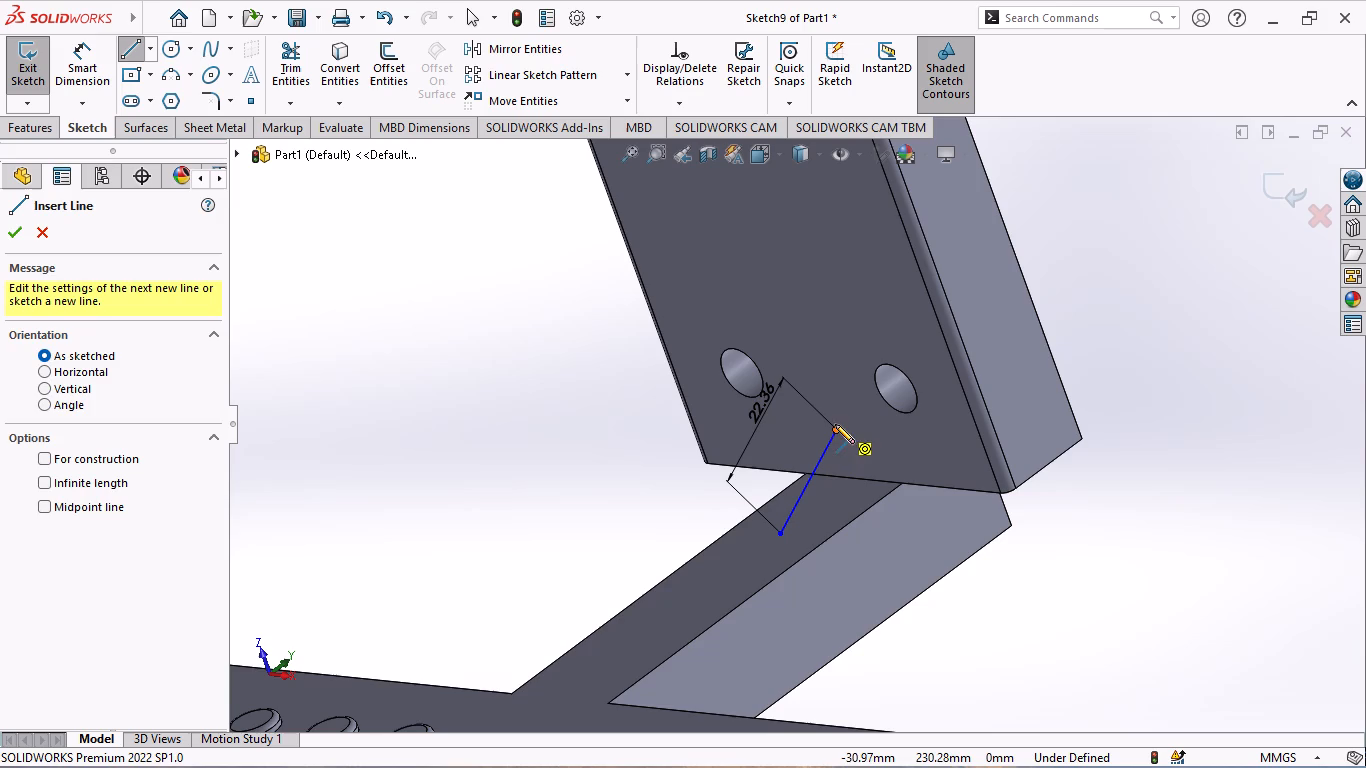
left_click(839, 432)
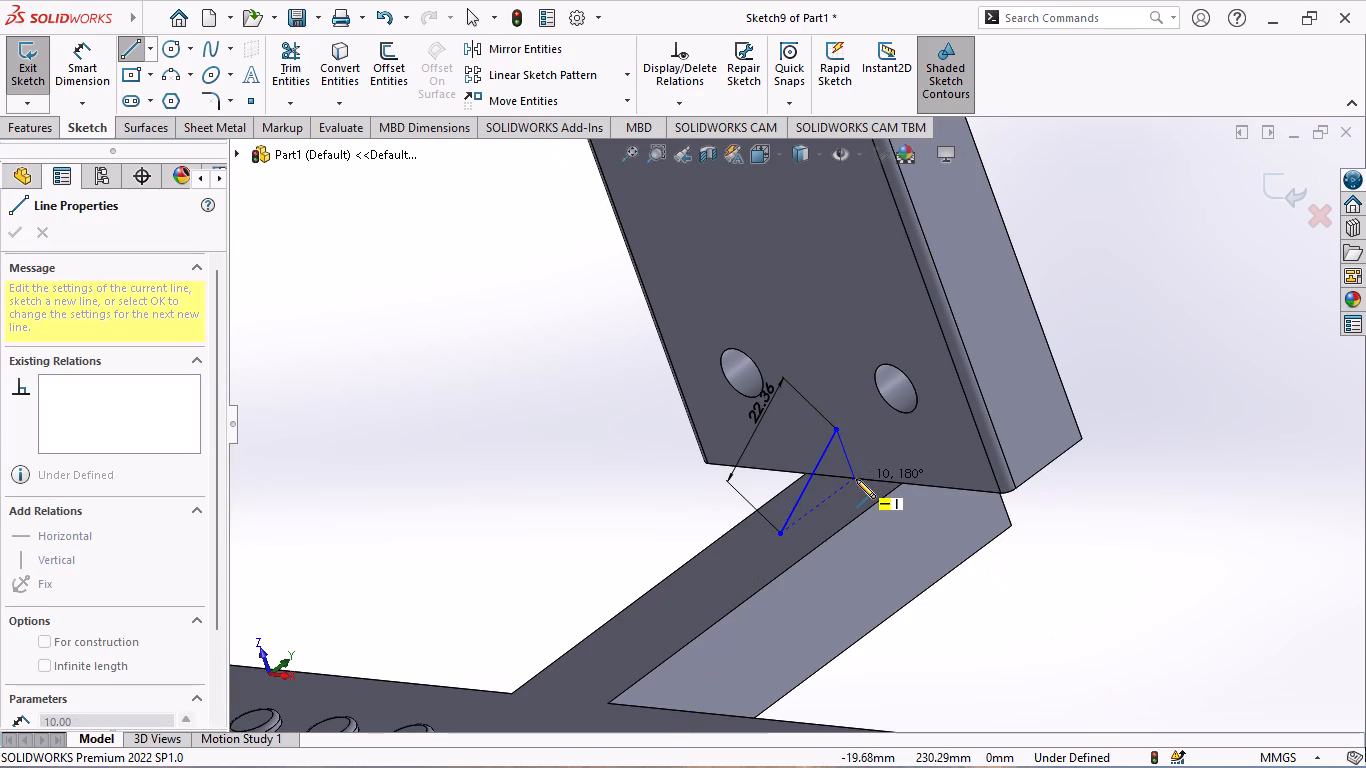
left_click(856, 479)
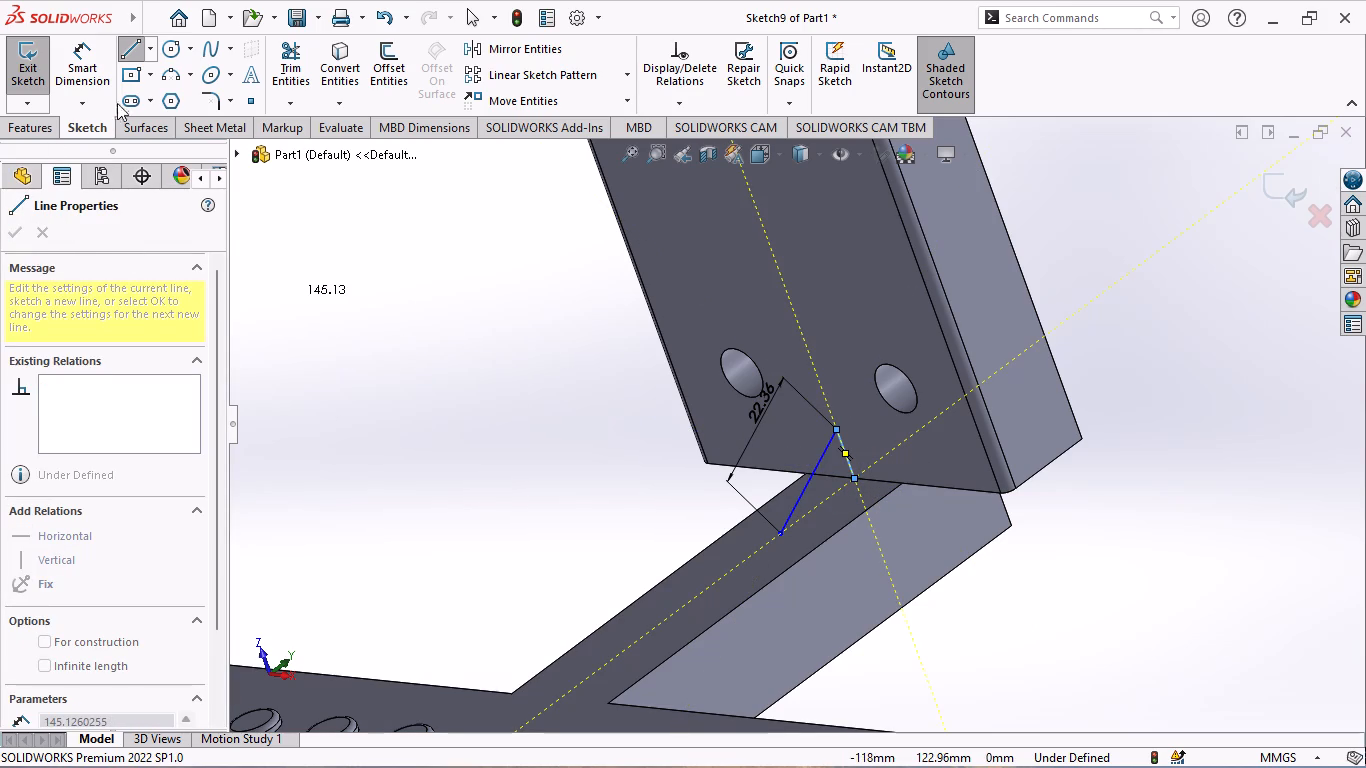
Dimension the new horizontal line to 10 mm.
left_click(81, 69)
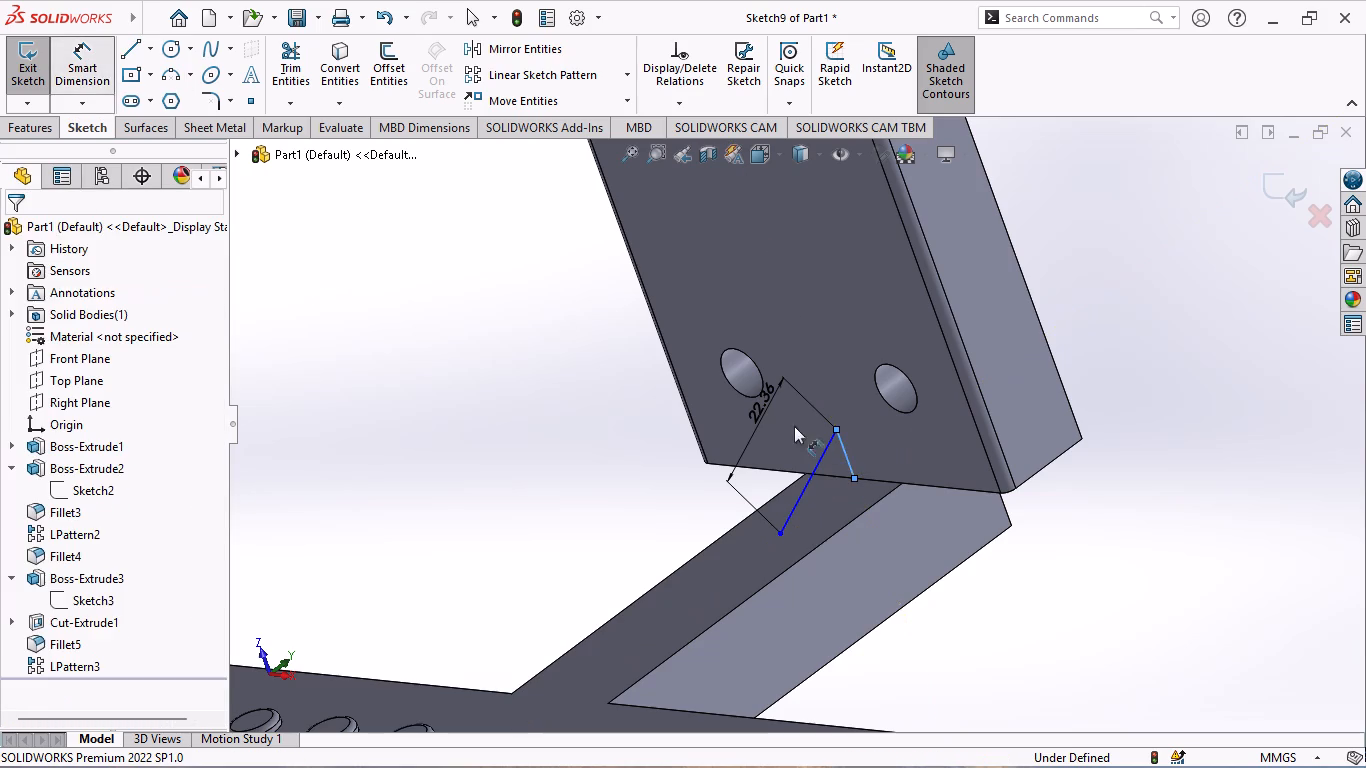
left_click(843, 446)
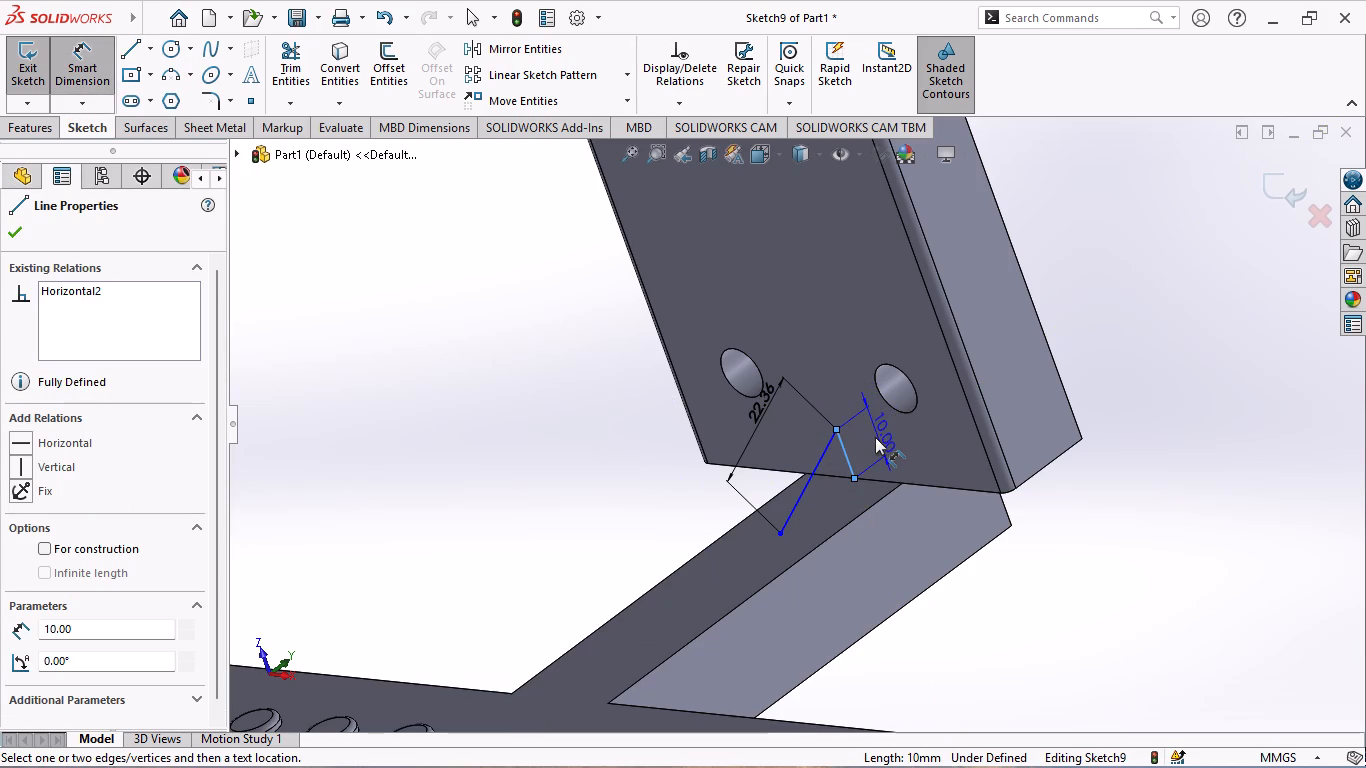
left_click(875, 437)
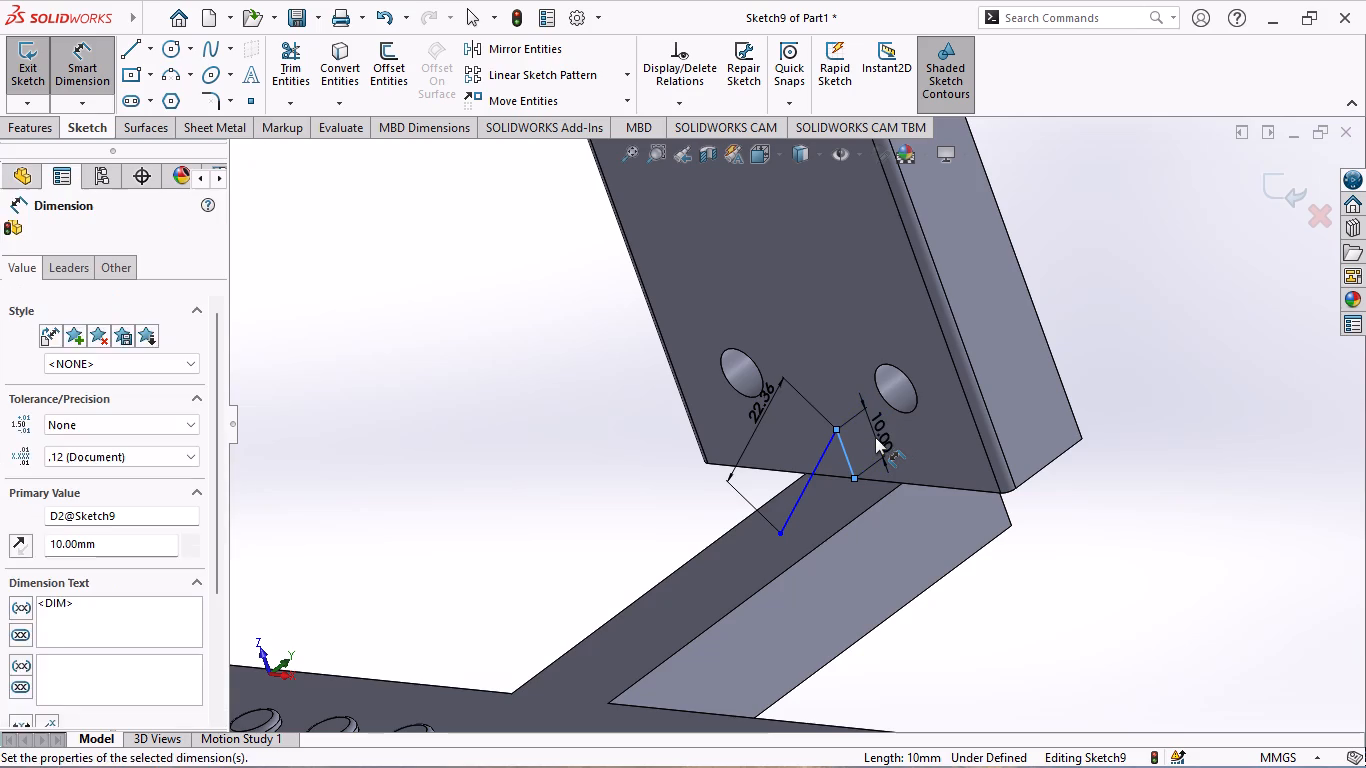
left_click(793, 411)
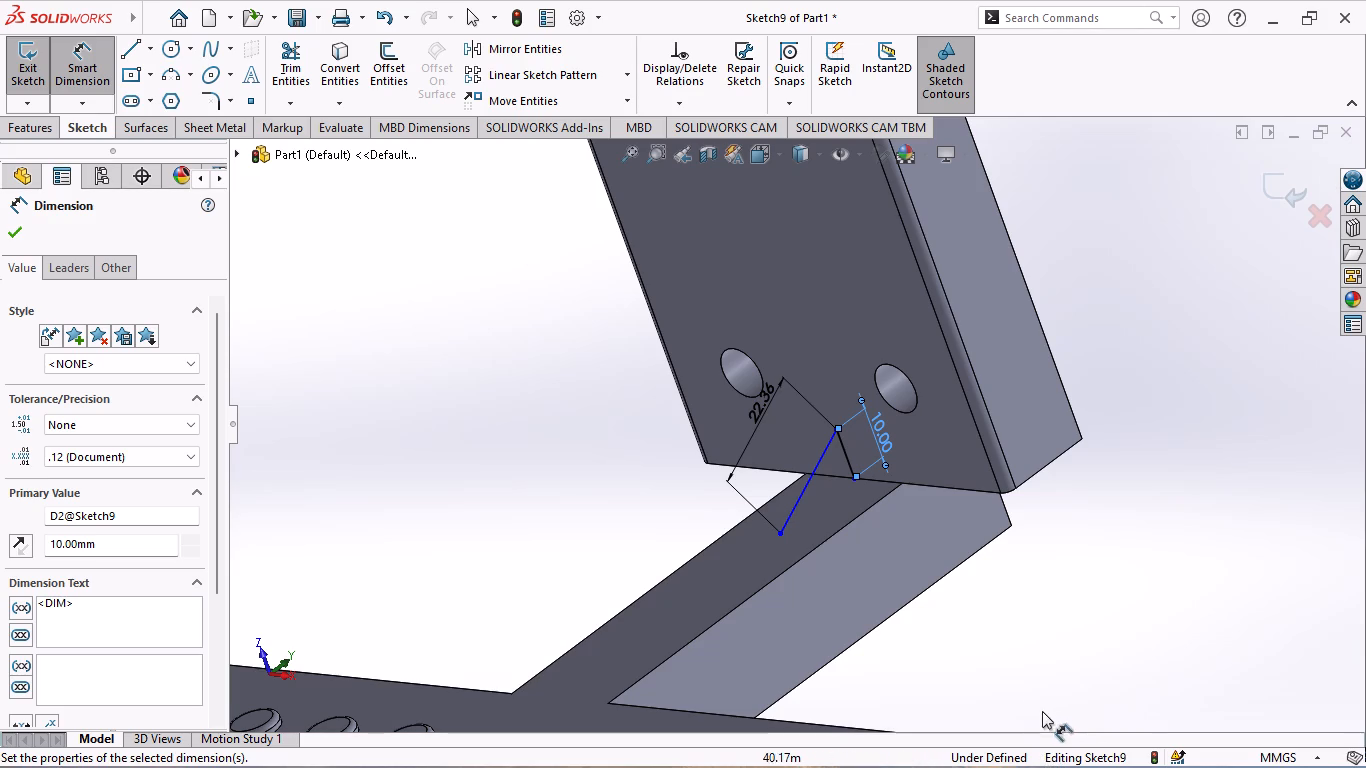
scroll(785, 491, "up", 10)
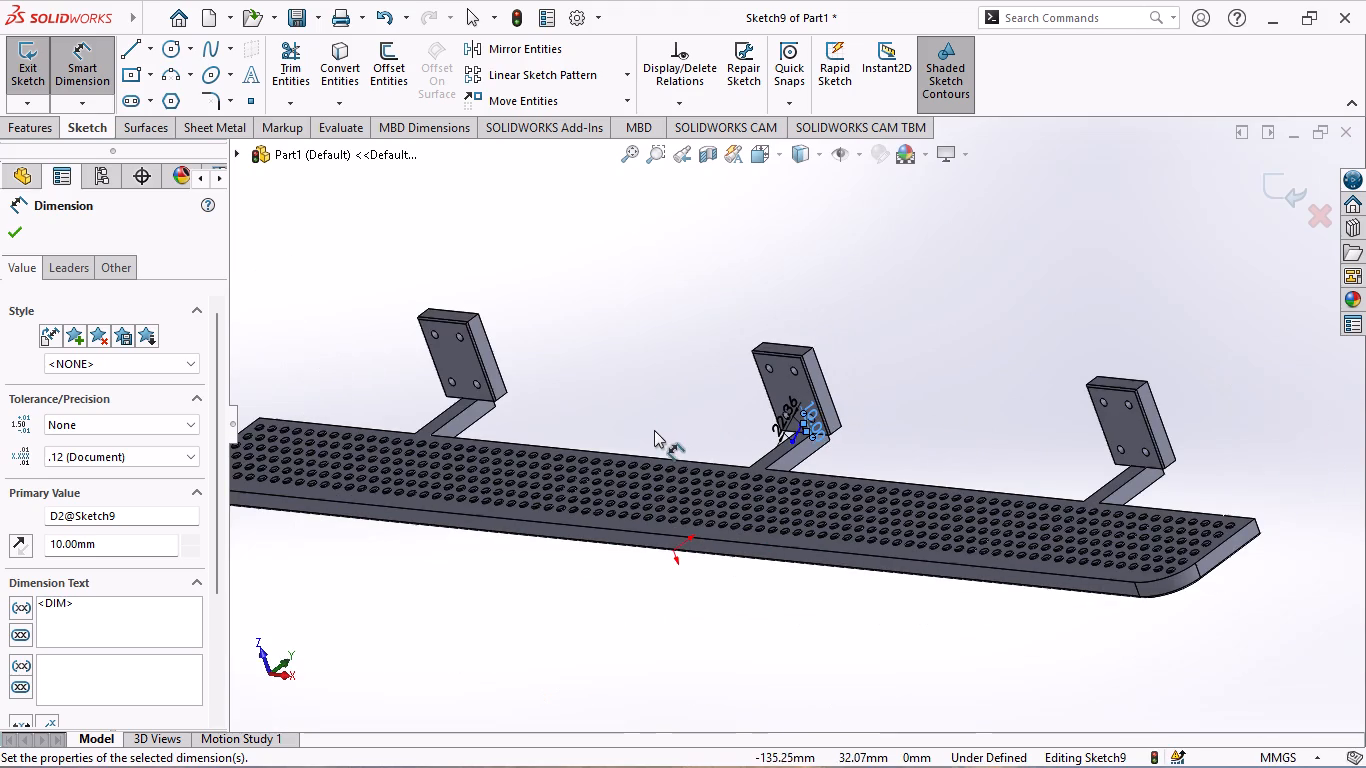
Examine a mounting plate and its tab up close, and compare it with the other brackets.
scroll(462, 384, "down", 6)
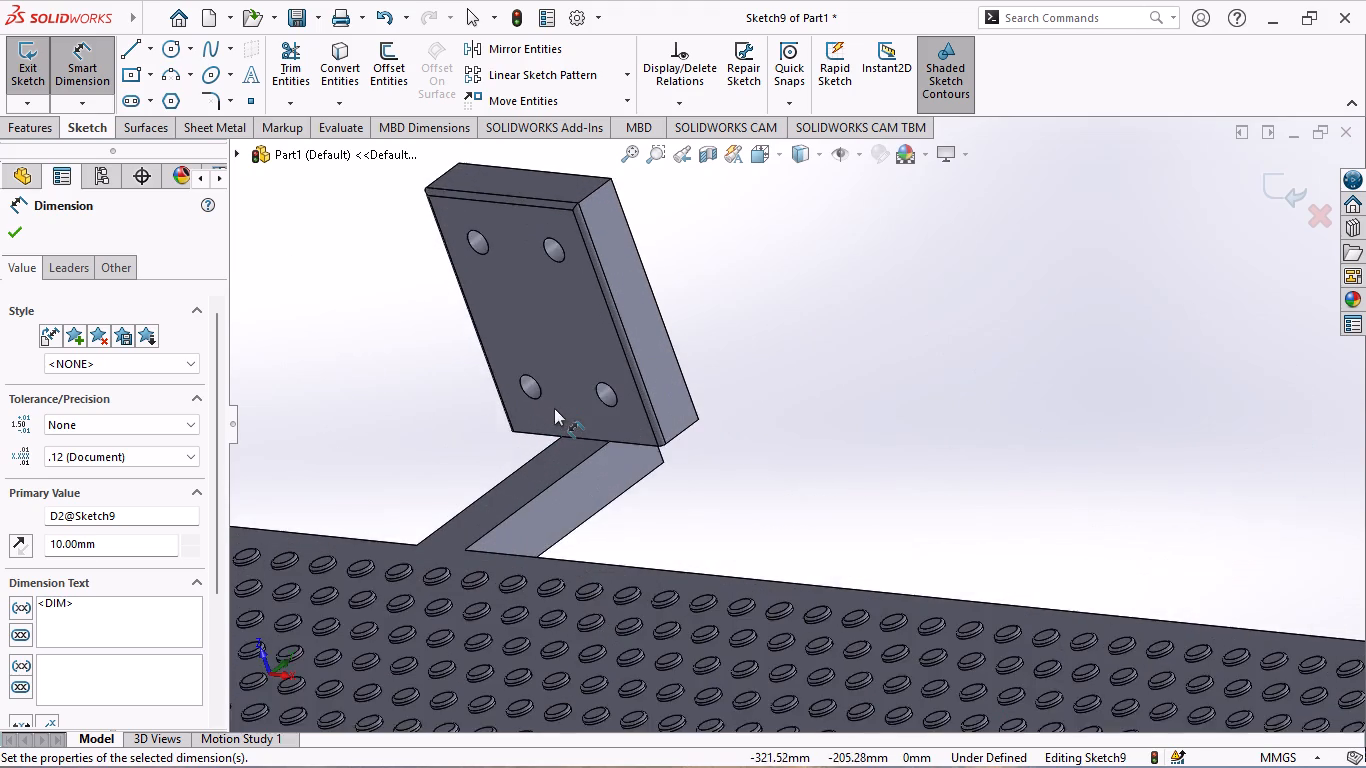
scroll(554, 408, "down", 5)
scroll(647, 431, "down", 4)
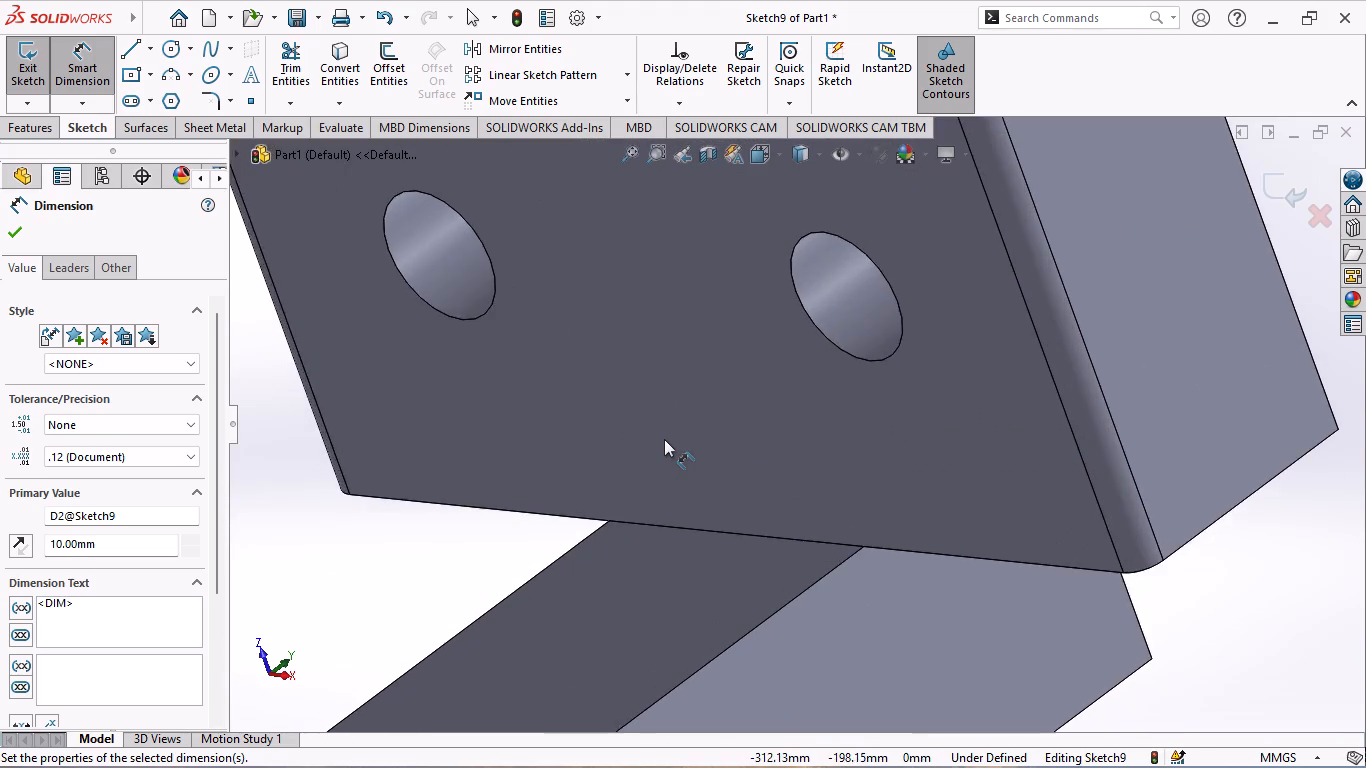
scroll(666, 439, "up", 10)
scroll(914, 482, "up", 1)
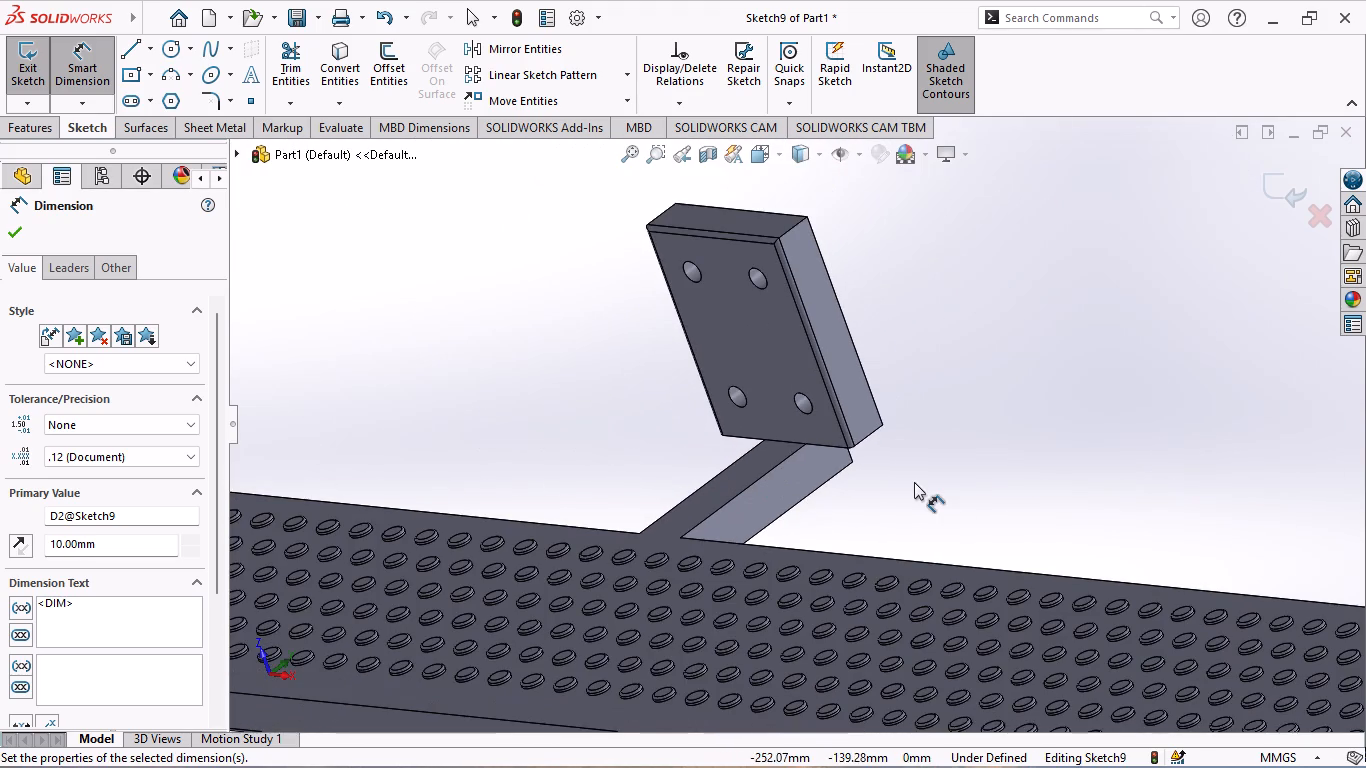
scroll(914, 482, "up", 1)
scroll(1025, 491, "up", 3)
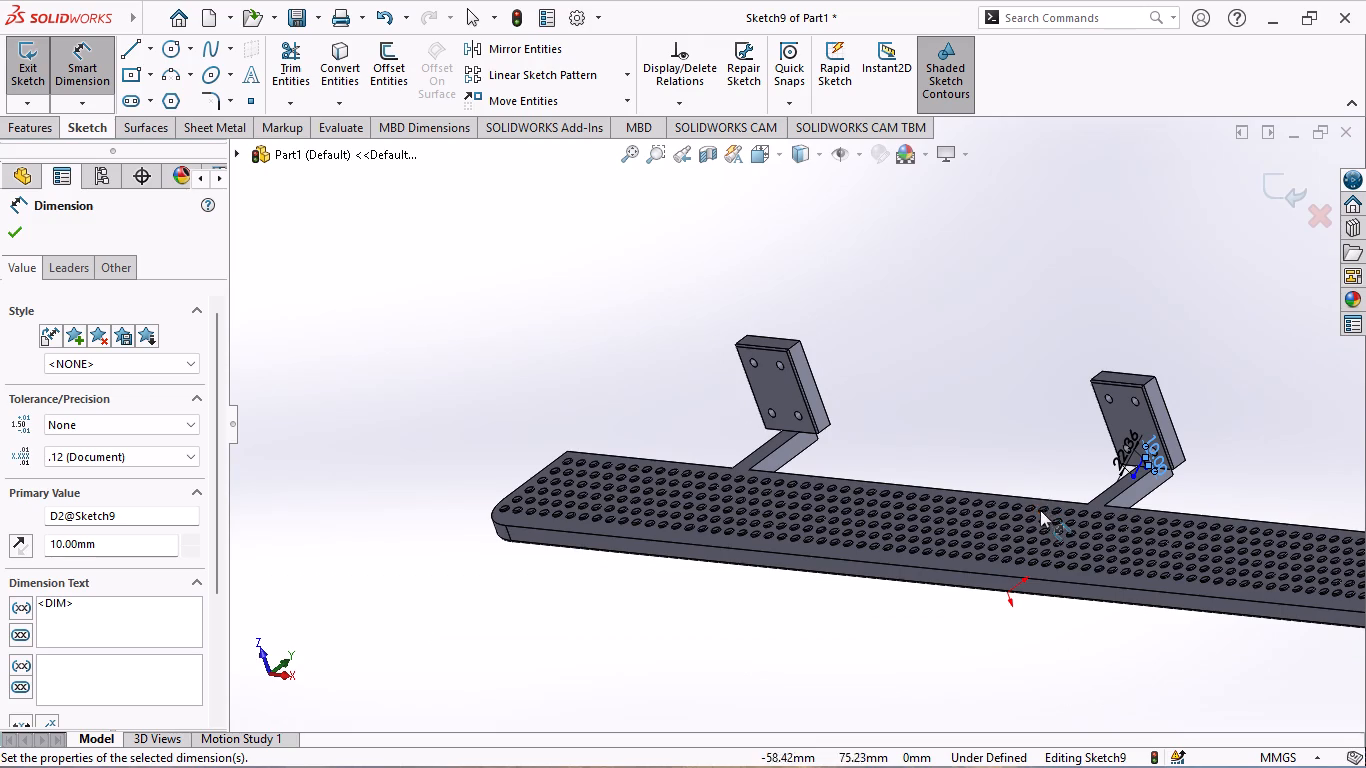
Undo the recent rib sketch edits back to the undimensioned slanted line and the vertical side along the tab.
key("ctrl+z")
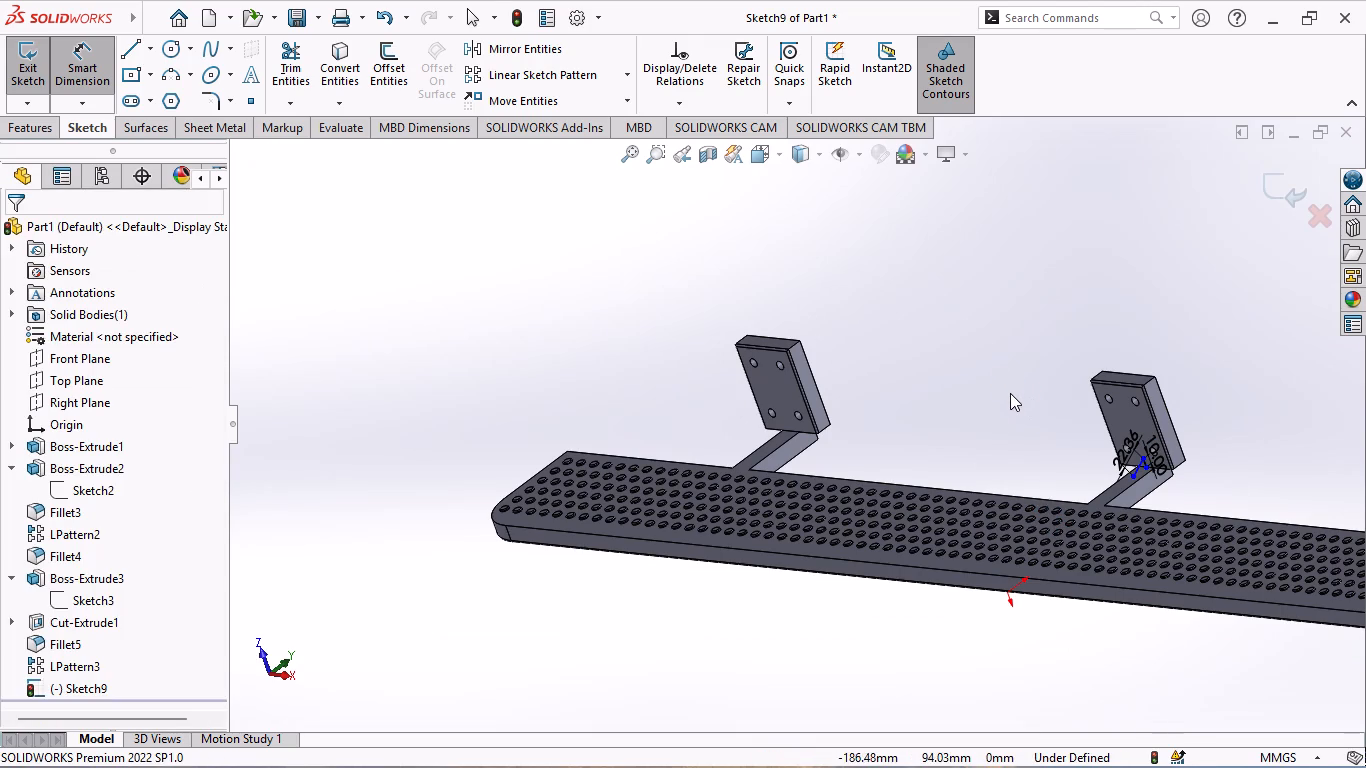
key("ctrl+z")
key("ctrl+z")
key("ctrl+z")
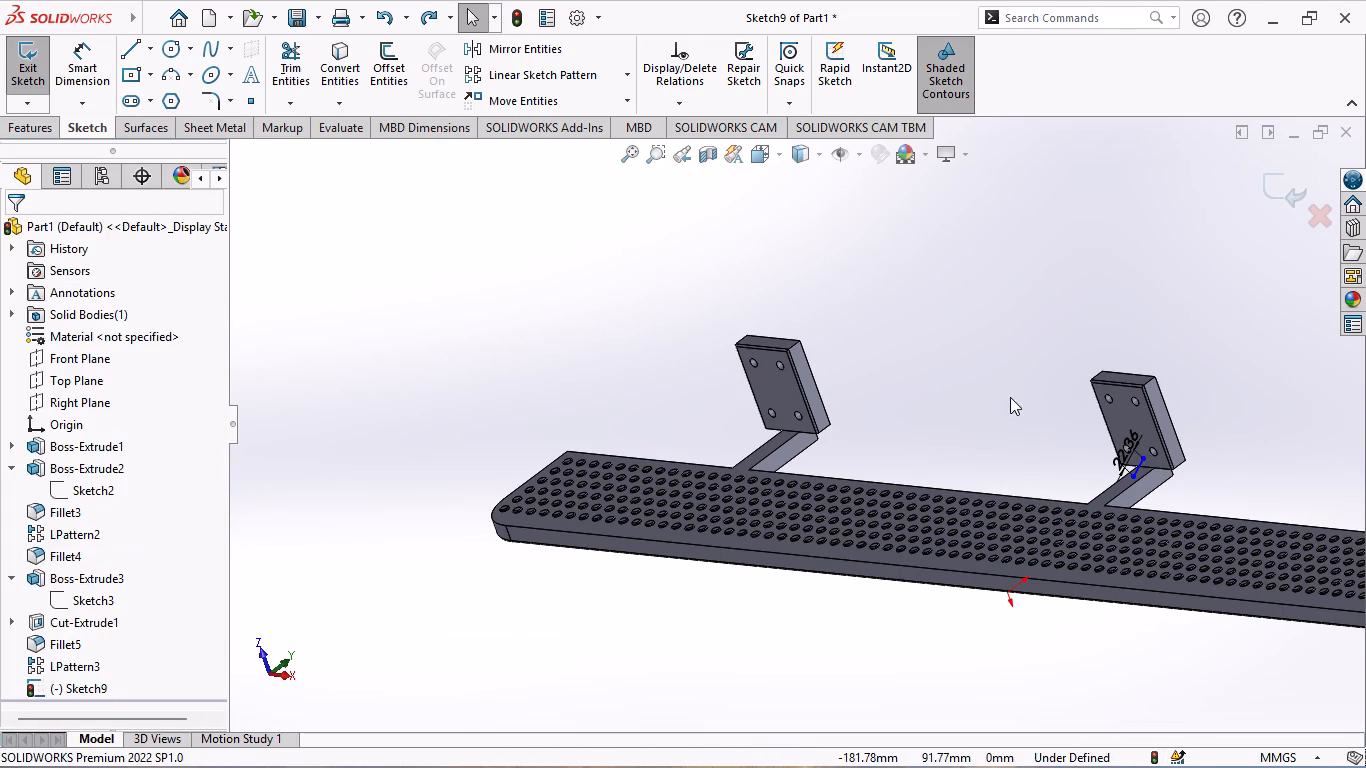
key("ctrl+z")
key("ctrl+z")
key("ctrl+z")
key("ctrl+z")
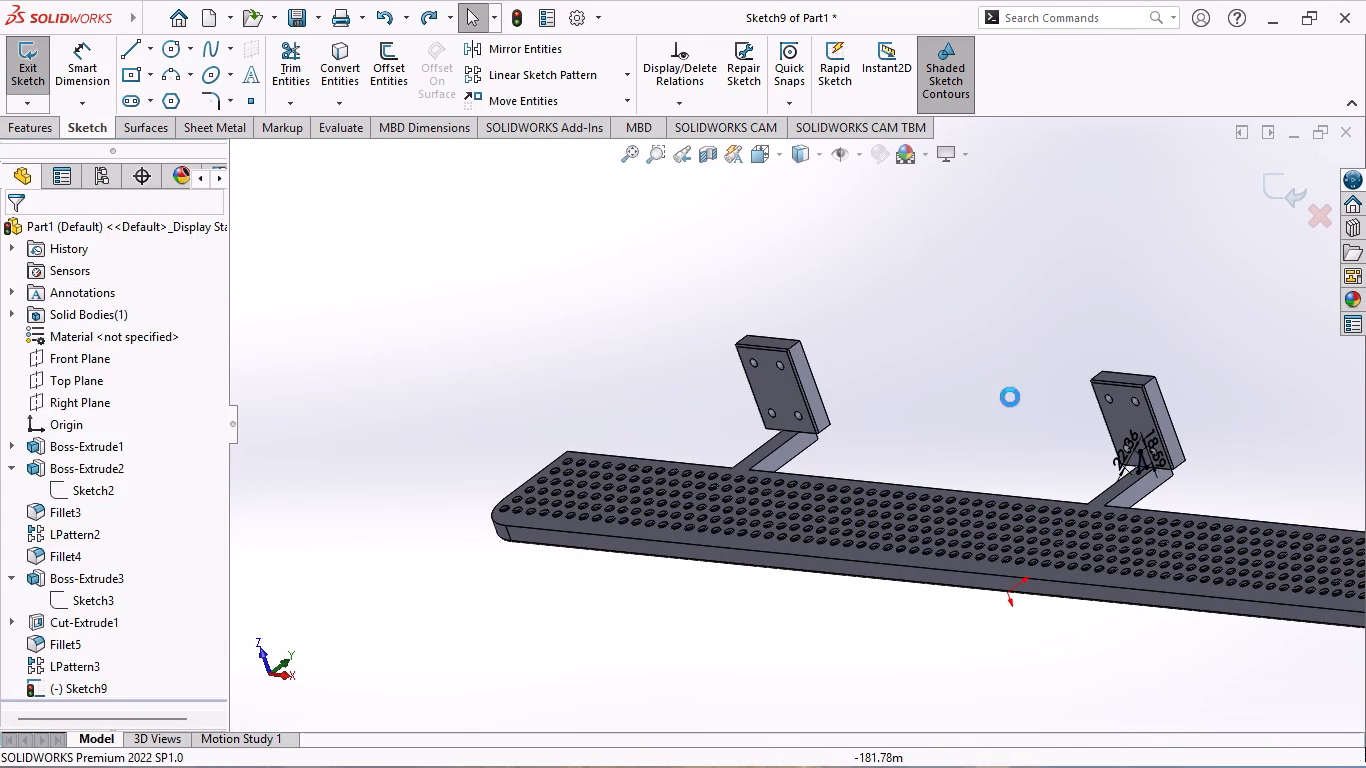
key("ctrl+z")
key("ctrl+z")
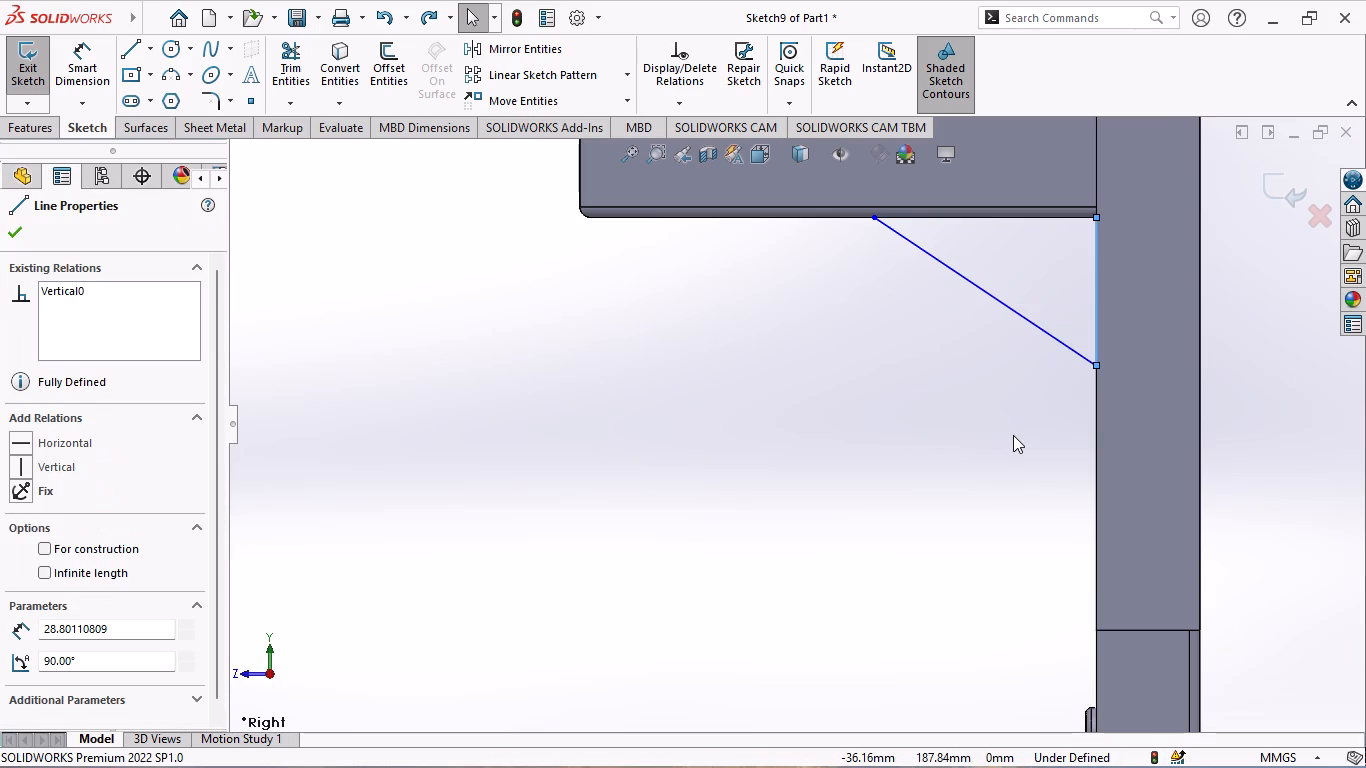
Examine the whole board and a mounting plate's joint with its tab from several angles.
scroll(661, 315, "up", 4)
middle_click_drag(596, 454, 757, 456)
scroll(757, 454, "up", 9)
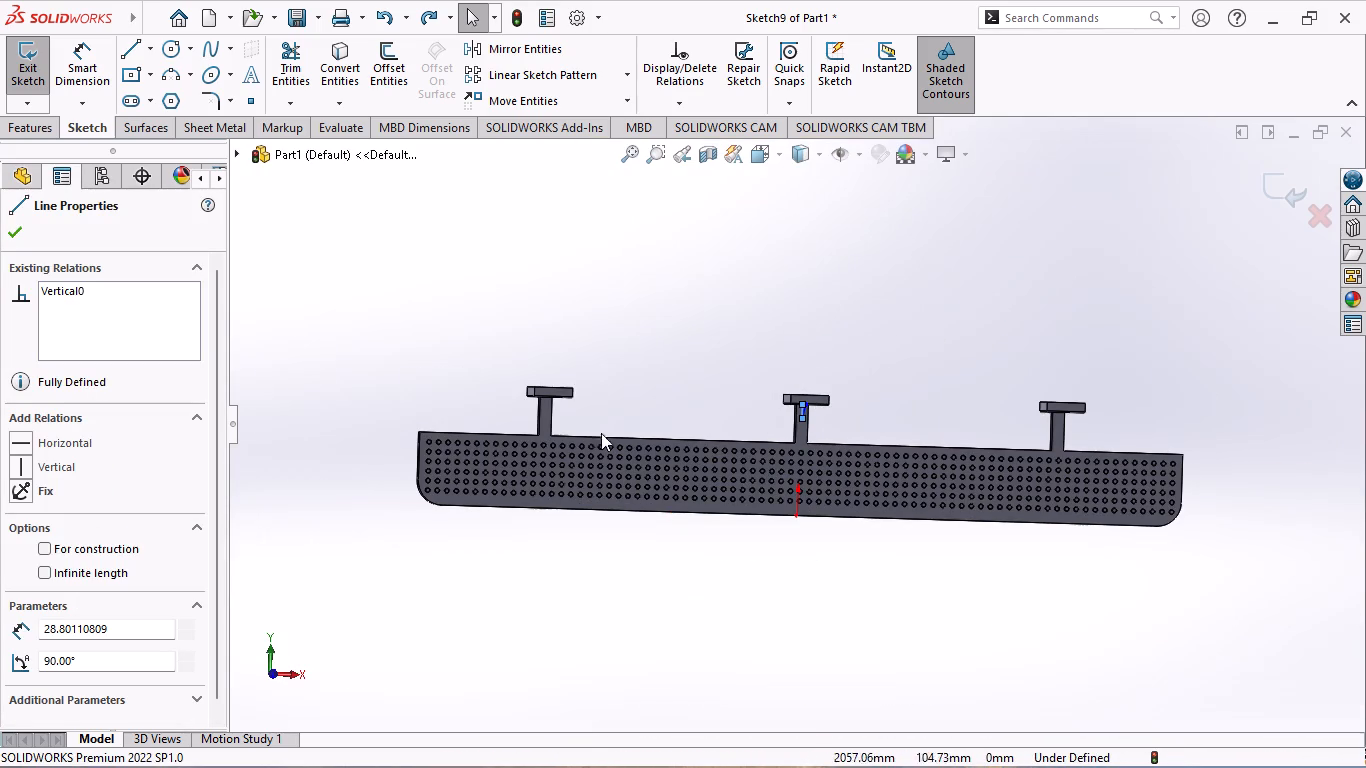
middle_click_drag(463, 398, 553, 325)
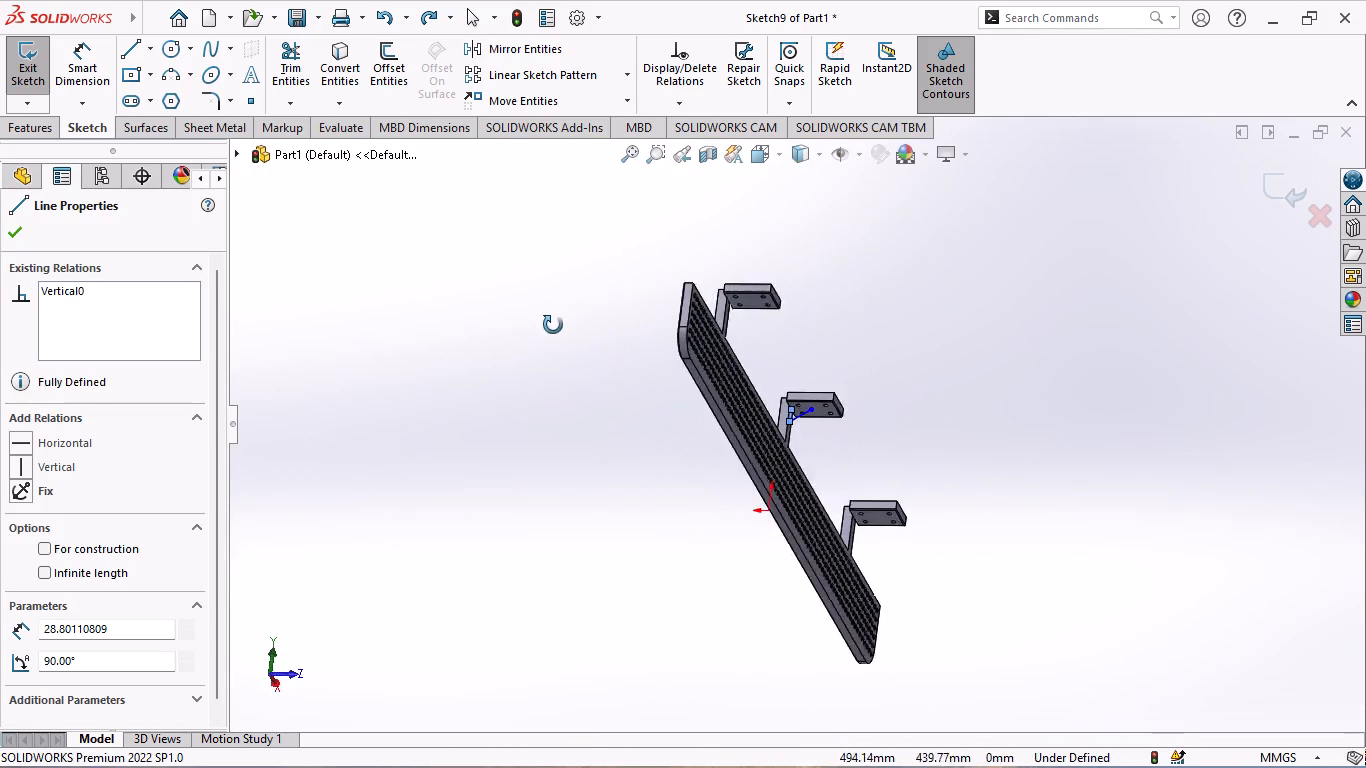
middle_click_drag(553, 325, 469, 322)
middle_click_drag(734, 373, 734, 372)
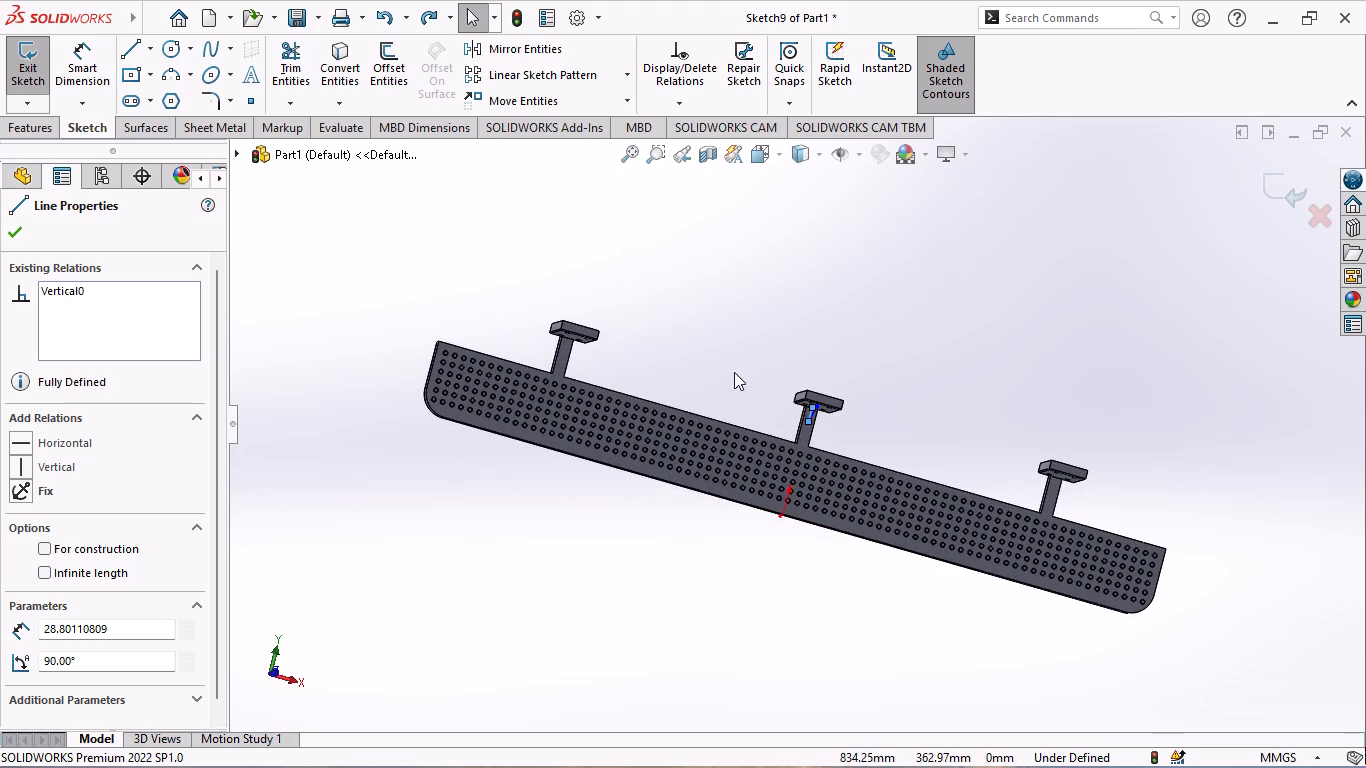
middle_click_drag(734, 372, 727, 262)
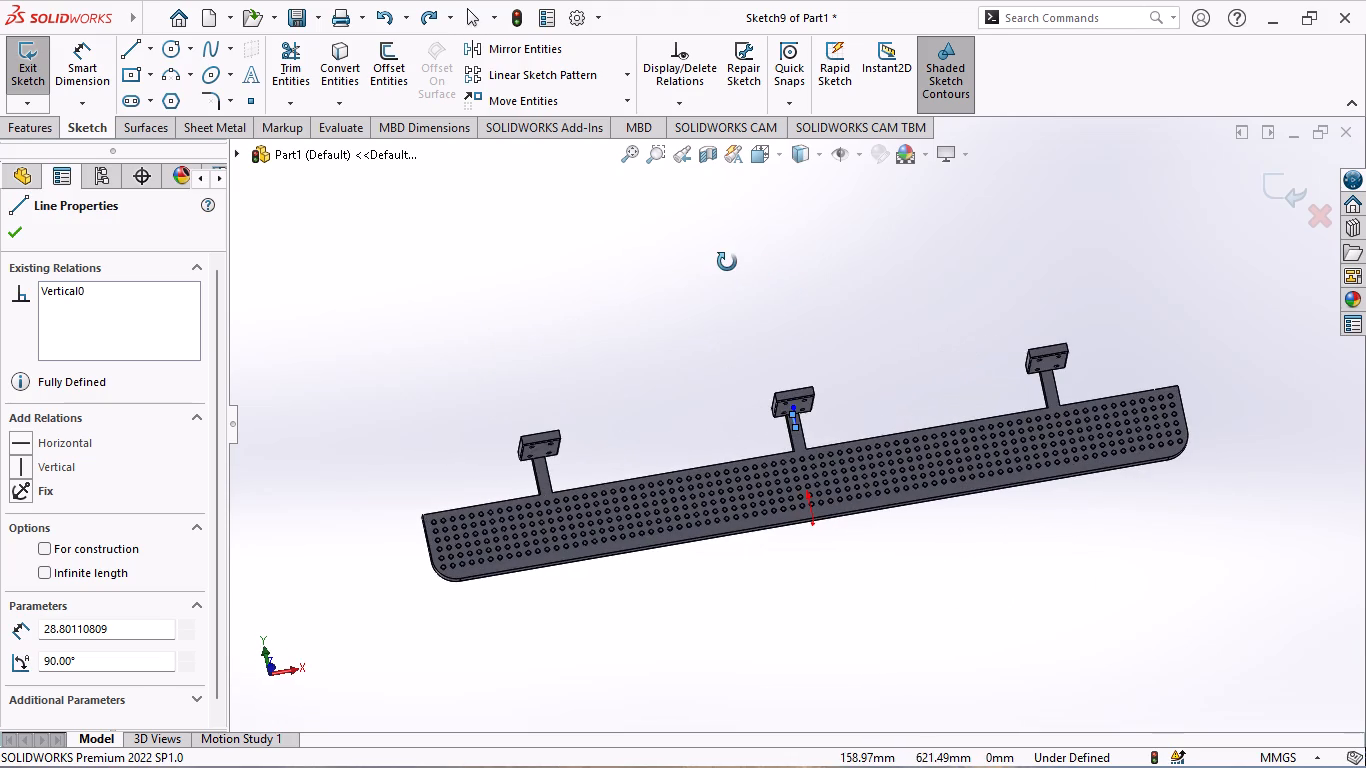
middle_click_drag(727, 262, 721, 270)
scroll(516, 477, "down", 8)
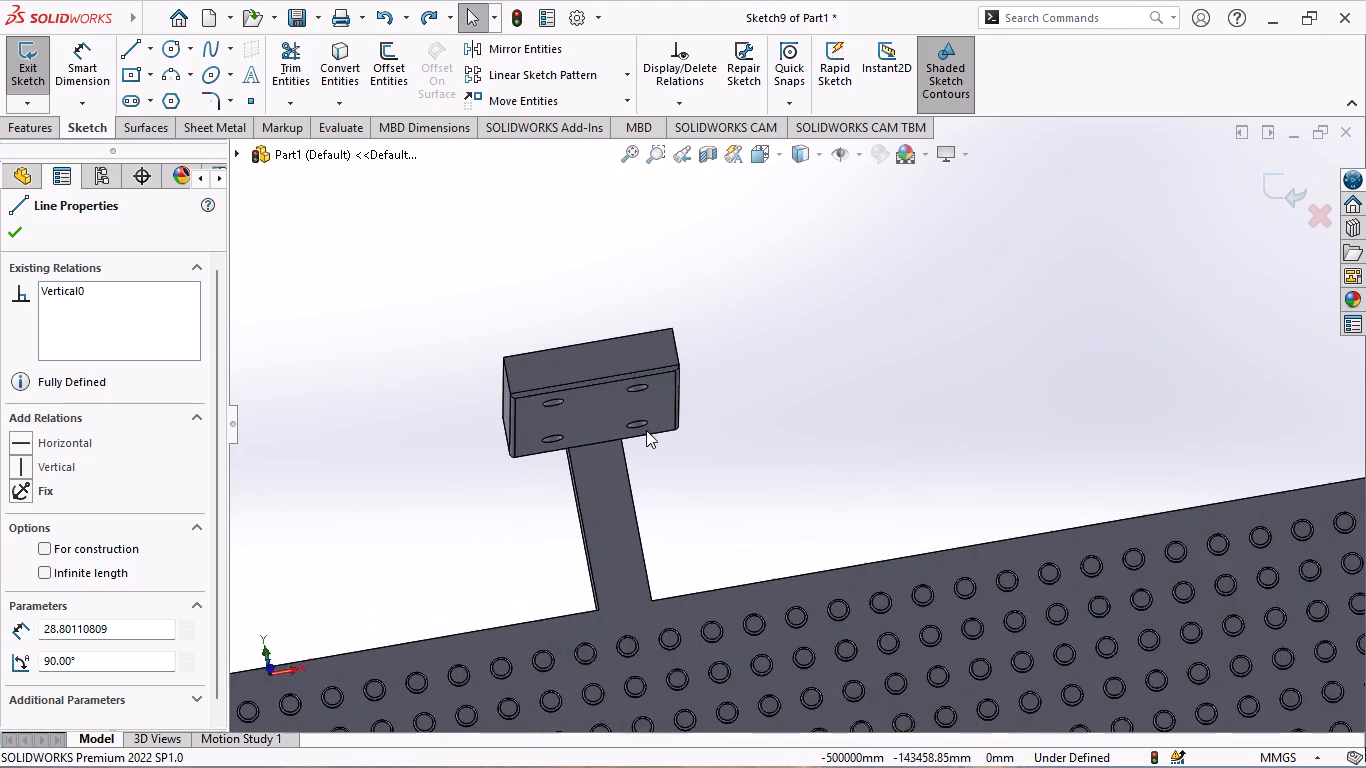
scroll(648, 467, "down", 1)
left_click(16, 226)
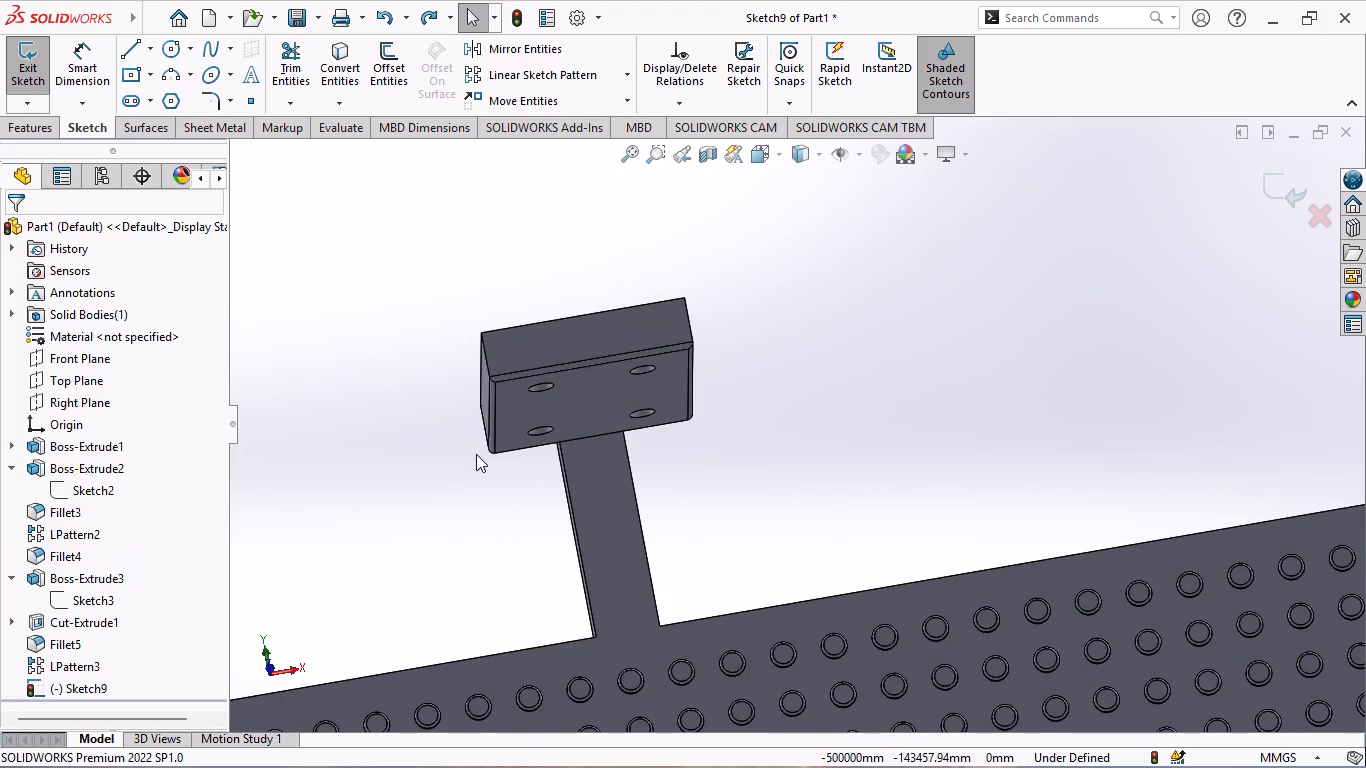
scroll(477, 453, "up", 2)
scroll(306, 629, "up", 2)
scroll(1013, 642, "up", 4)
scroll(1145, 421, "up", 3)
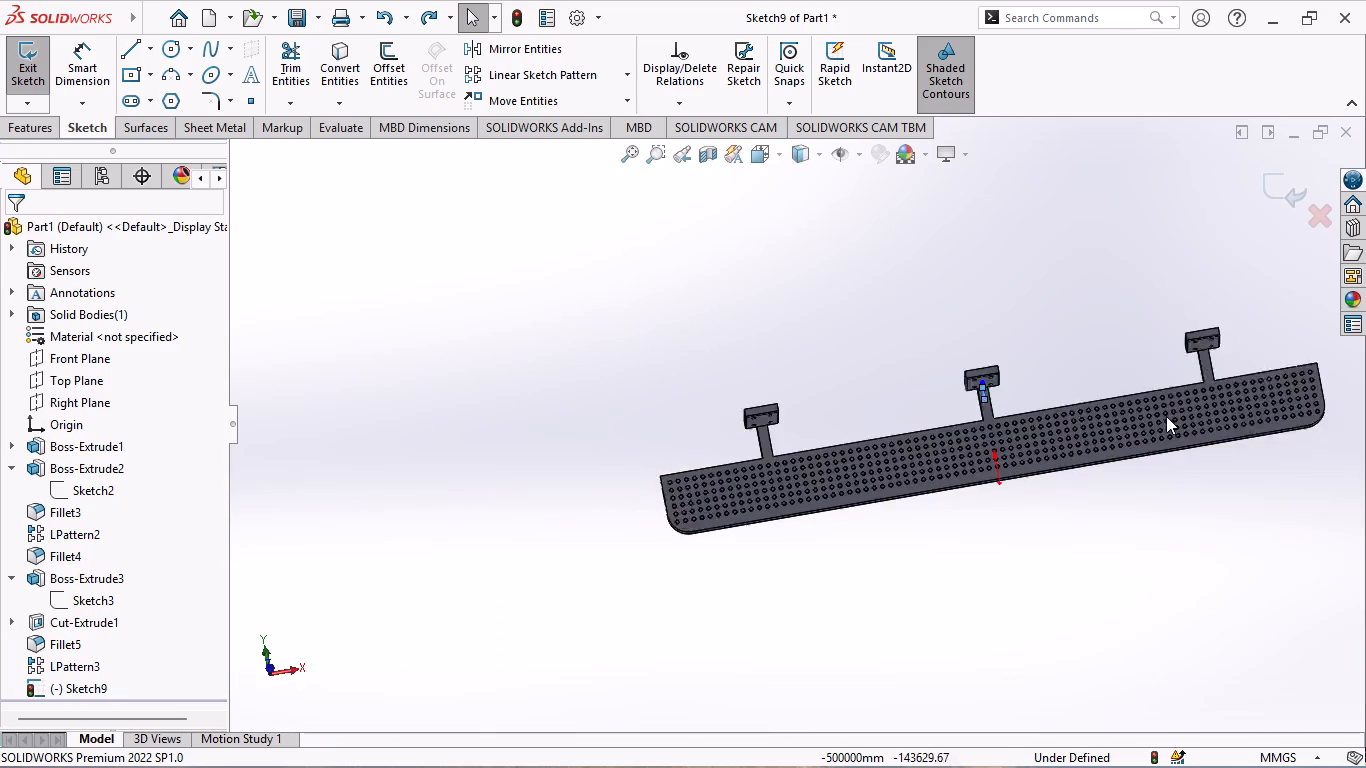
scroll(1130, 342, "down", 4)
scroll(620, 488, "up", 2)
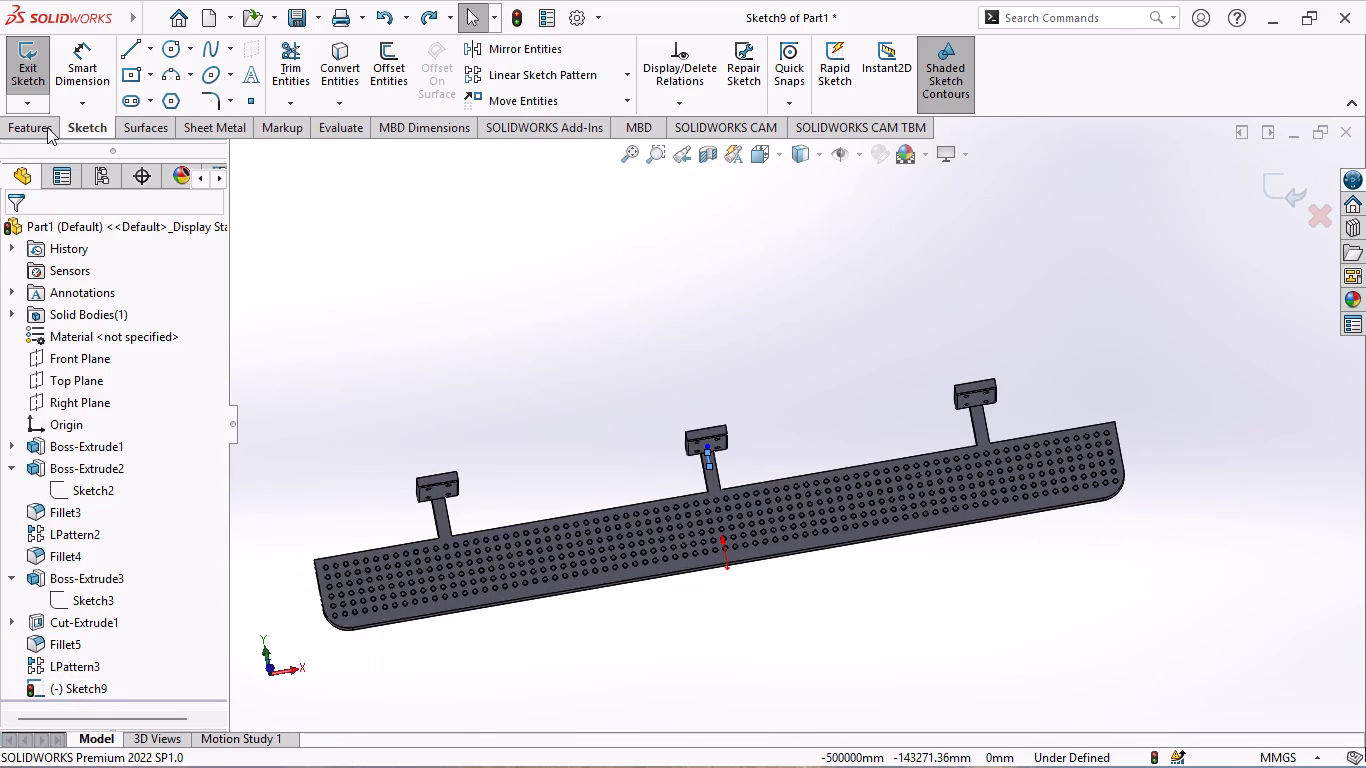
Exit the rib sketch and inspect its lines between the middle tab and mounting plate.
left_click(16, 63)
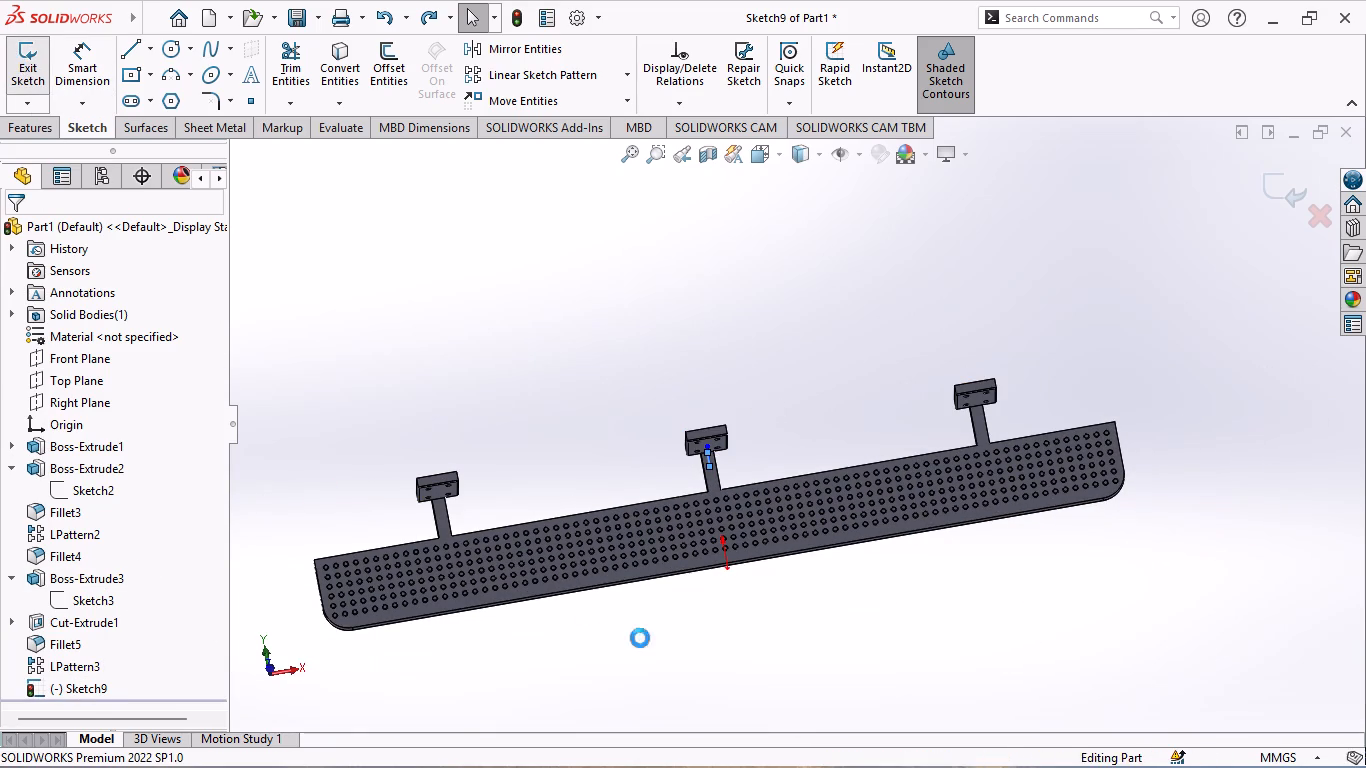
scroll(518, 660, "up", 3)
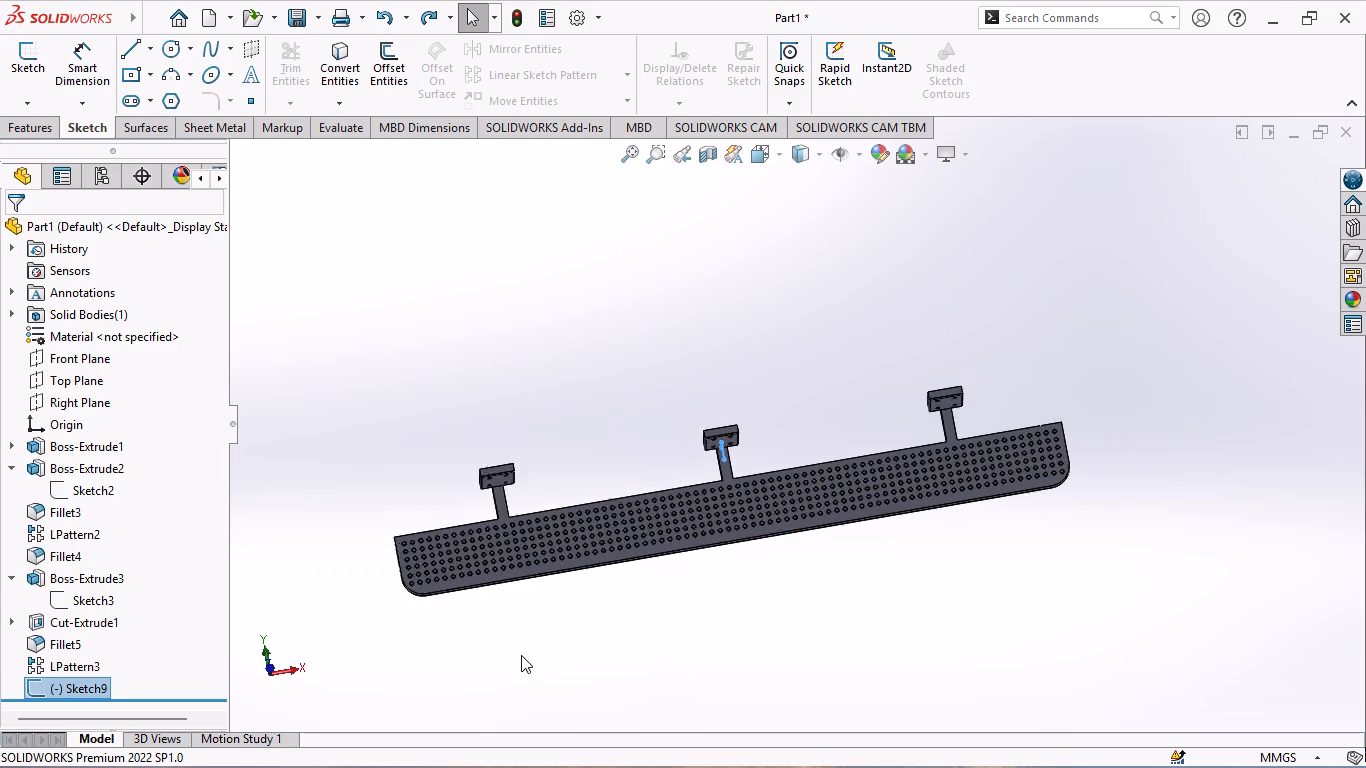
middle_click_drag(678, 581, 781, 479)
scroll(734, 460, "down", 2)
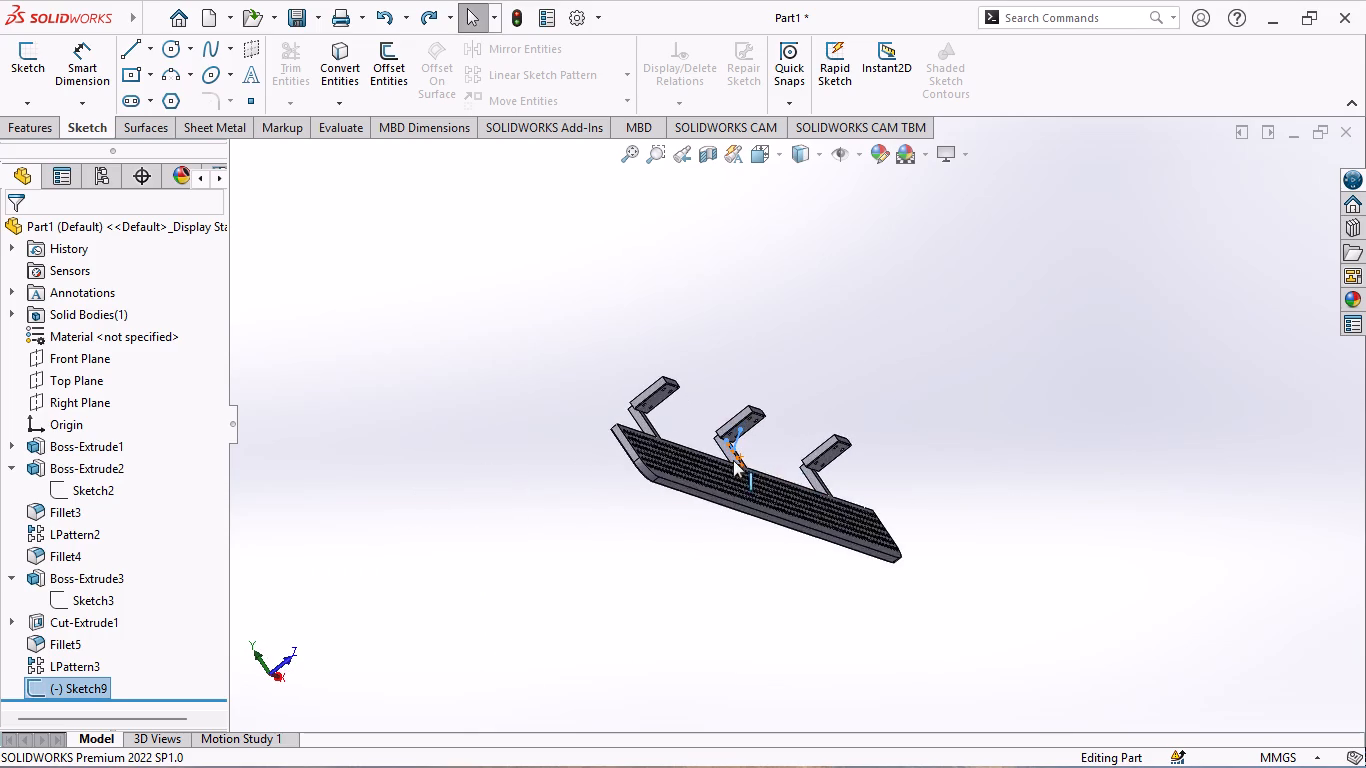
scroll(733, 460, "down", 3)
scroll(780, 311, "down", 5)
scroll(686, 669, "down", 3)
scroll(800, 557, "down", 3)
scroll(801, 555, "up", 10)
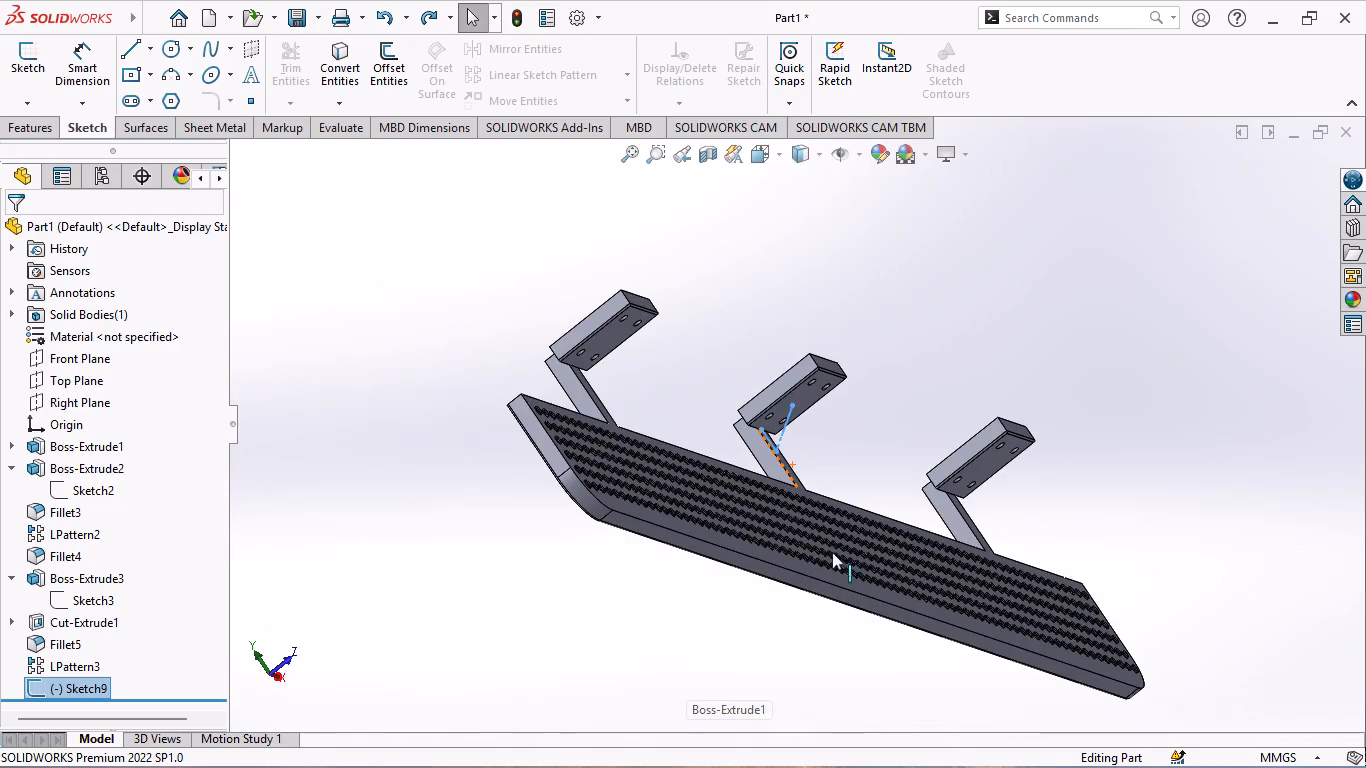
Undo the sketch exit and the vertical line along the tab, back to the slanted line alone.
key("ctrl+z")
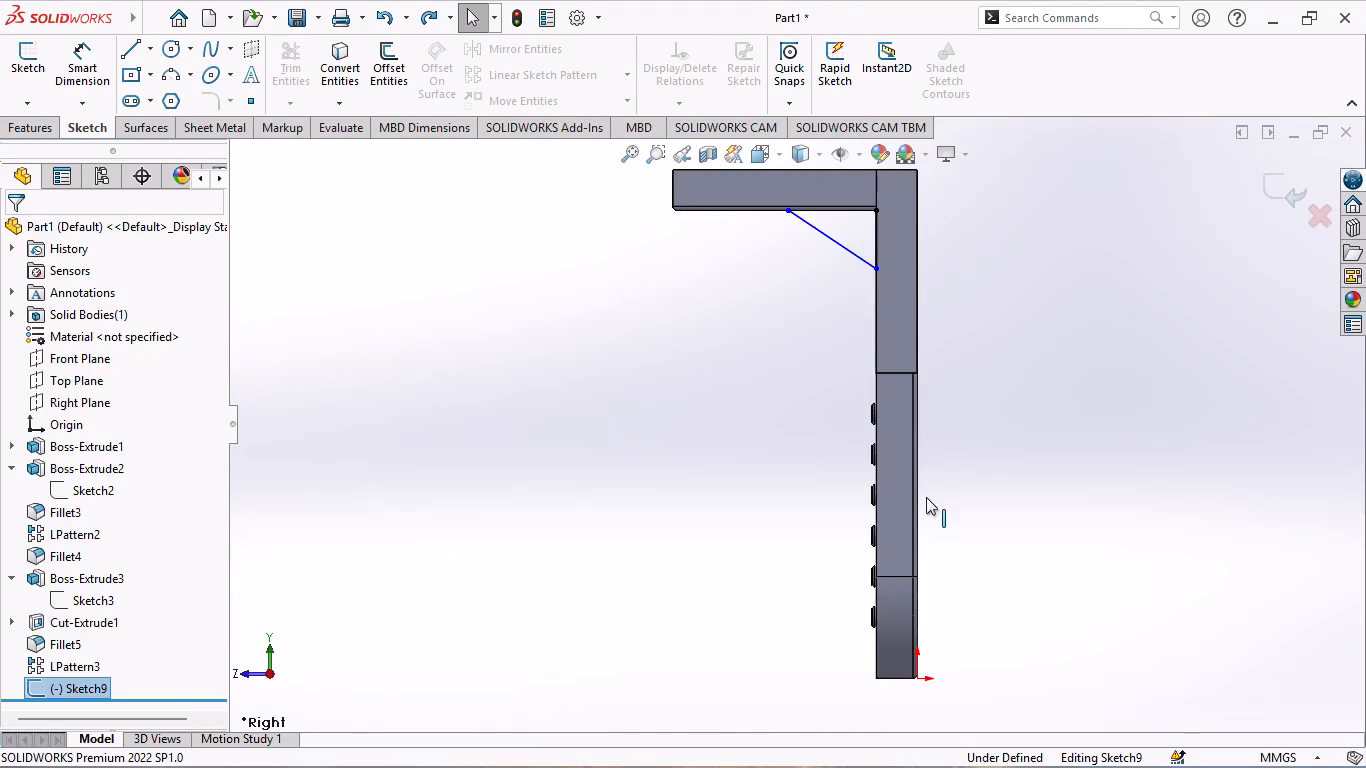
key("ctrl+z")
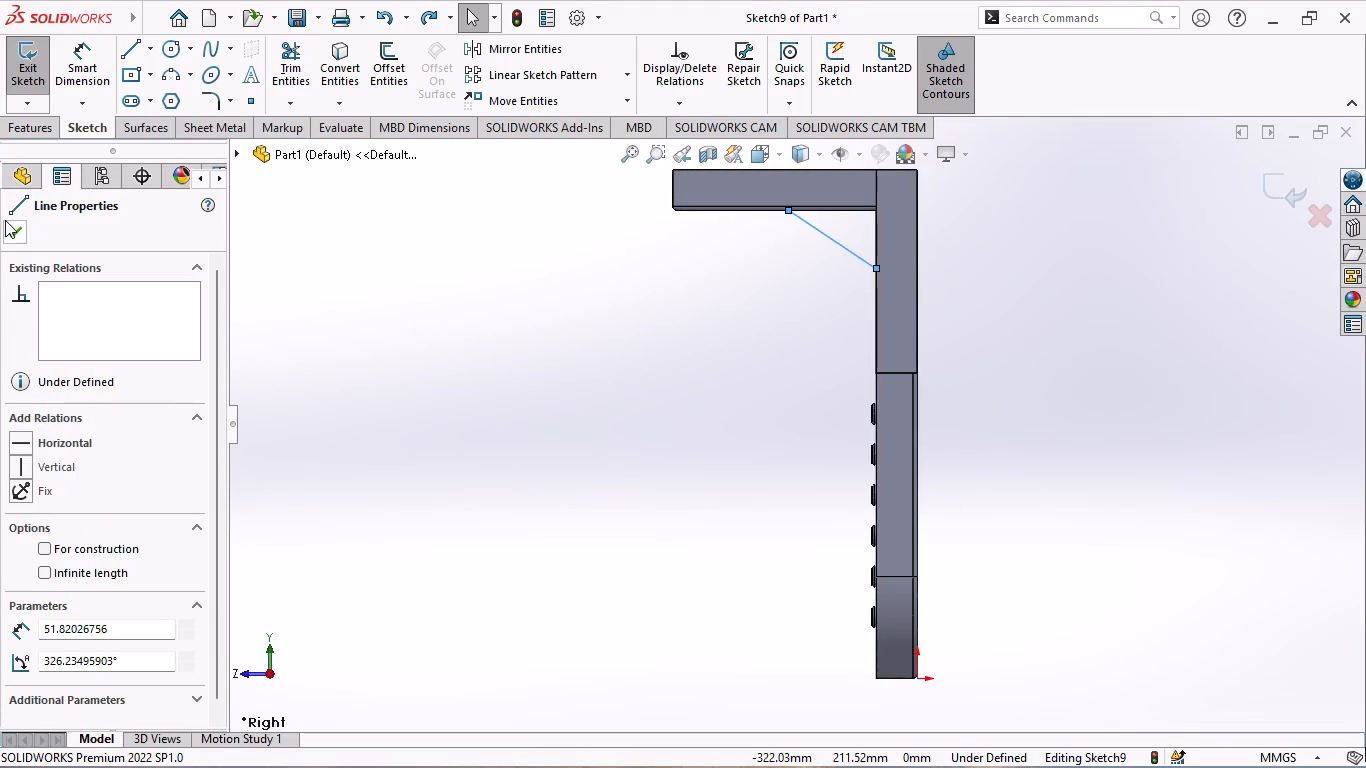
Close the rib triangle with a horizontal line about 43 mm long under the plate and a vertical line about 28.8 mm along the tab.
left_click(128, 42)
scroll(794, 187, "down", 2)
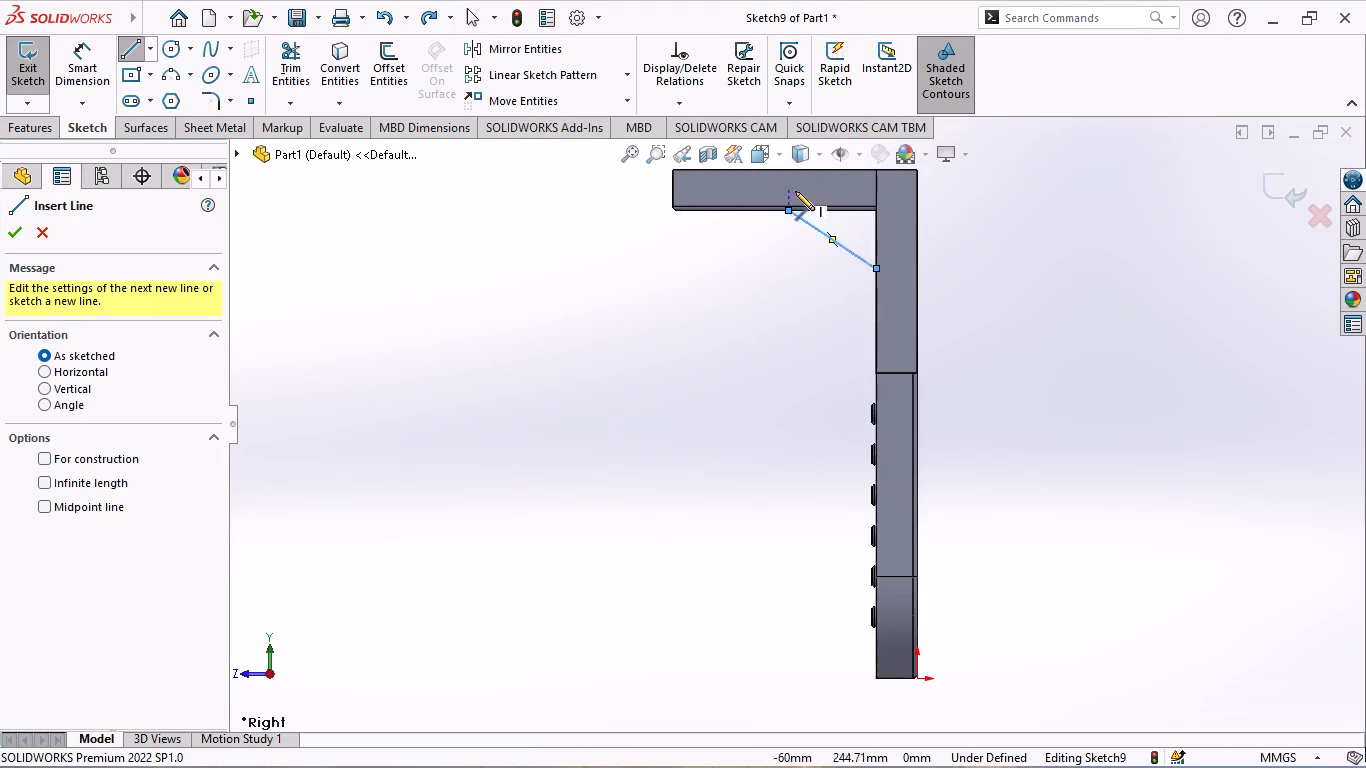
scroll(795, 191, "down", 3)
left_click(759, 322)
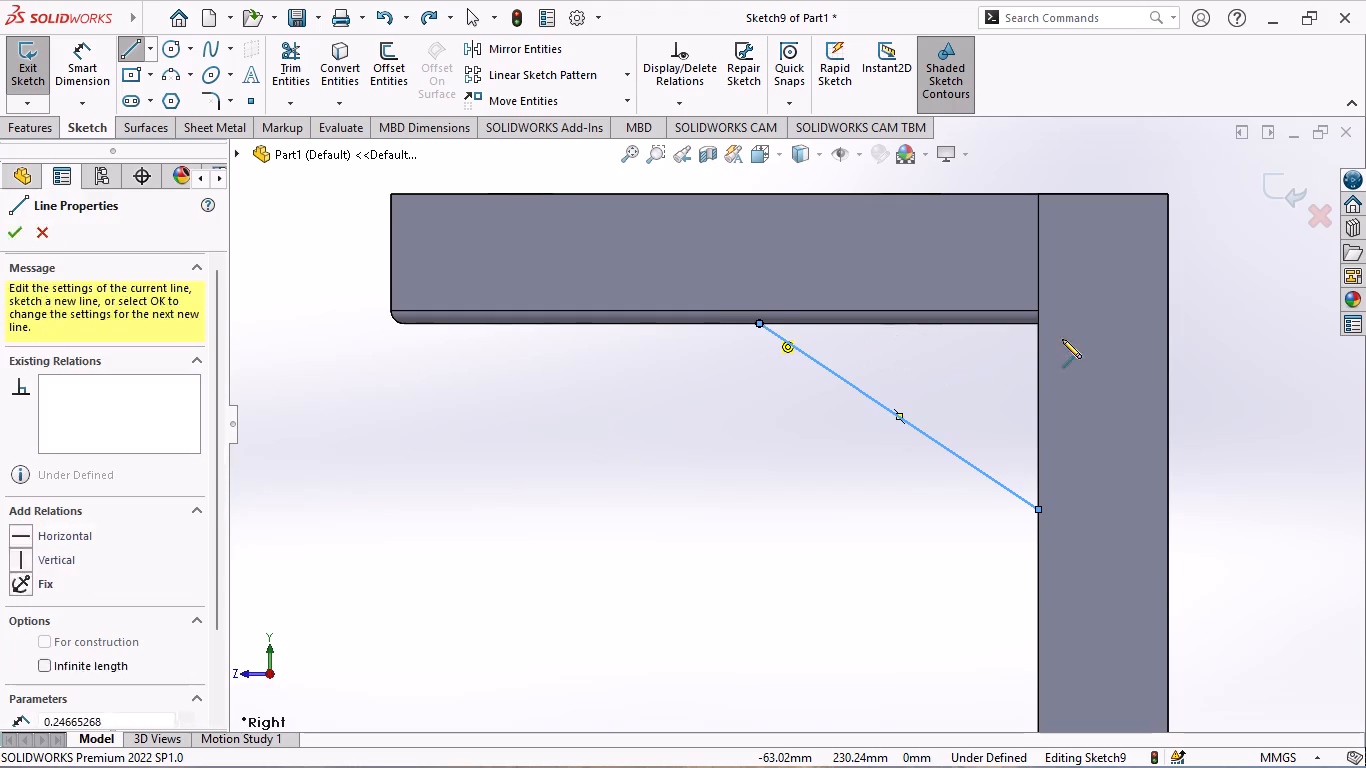
left_click(1036, 322)
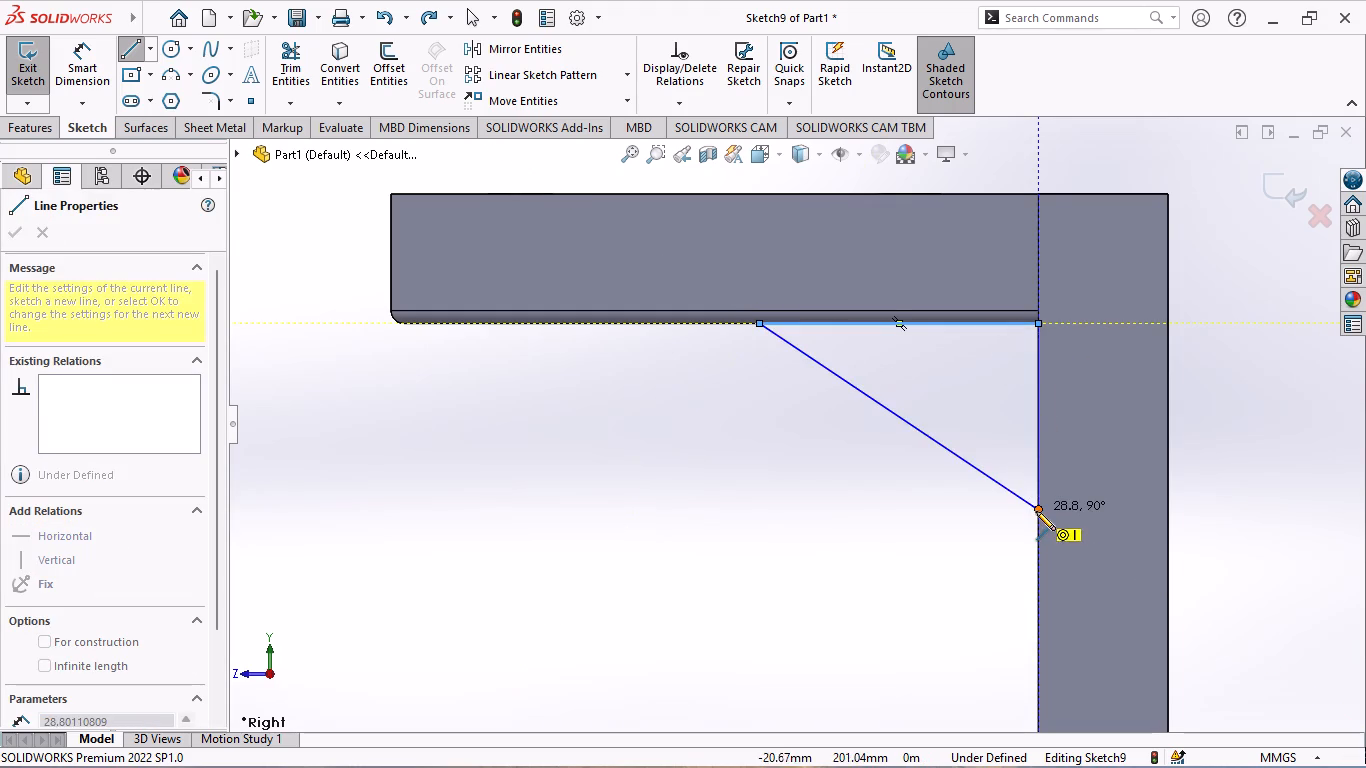
left_click(1037, 509)
key("Escape")
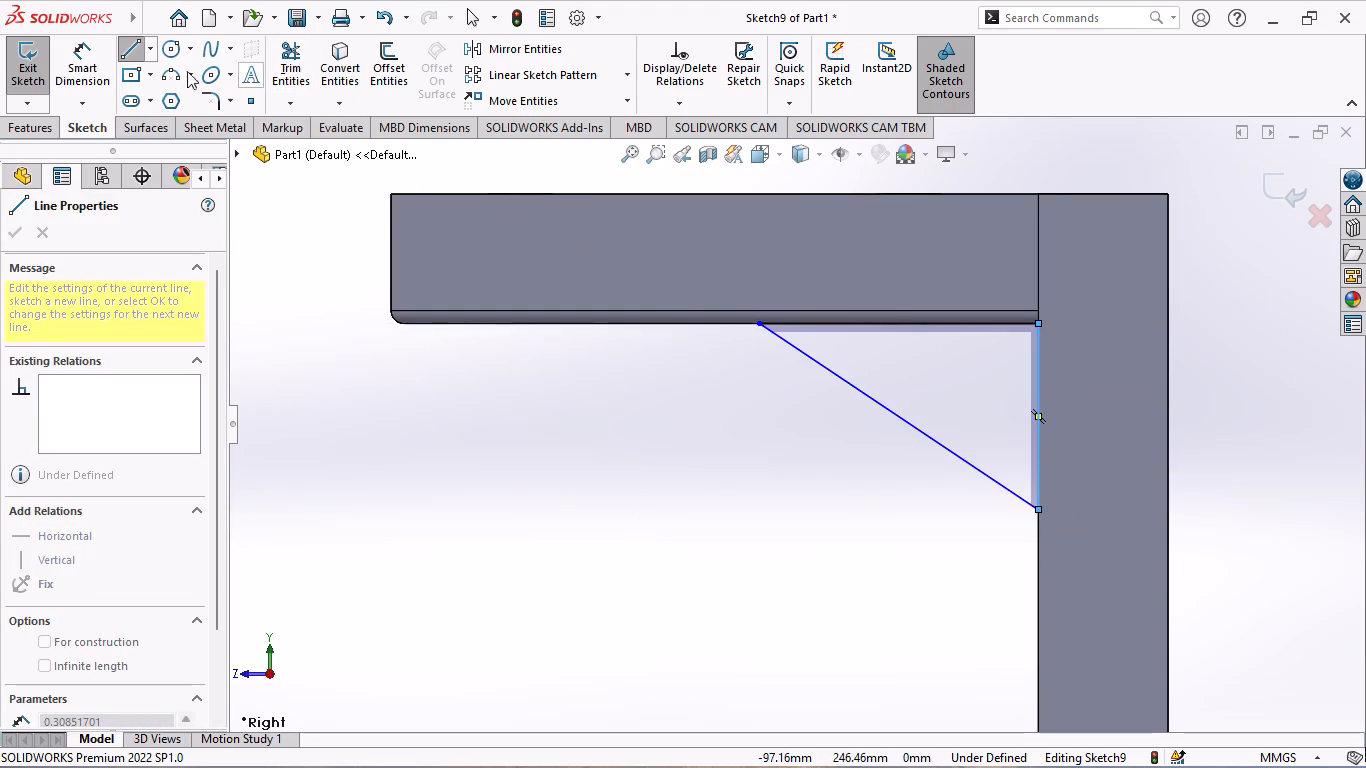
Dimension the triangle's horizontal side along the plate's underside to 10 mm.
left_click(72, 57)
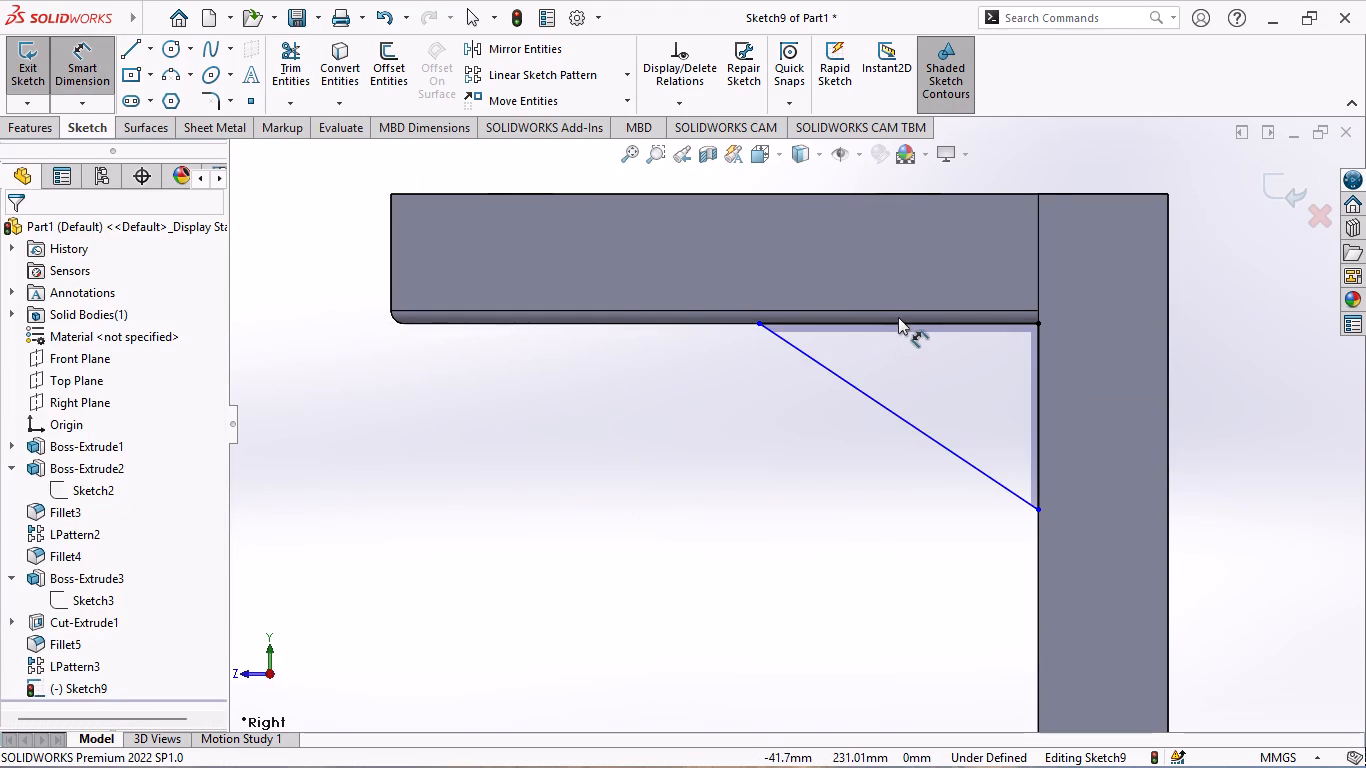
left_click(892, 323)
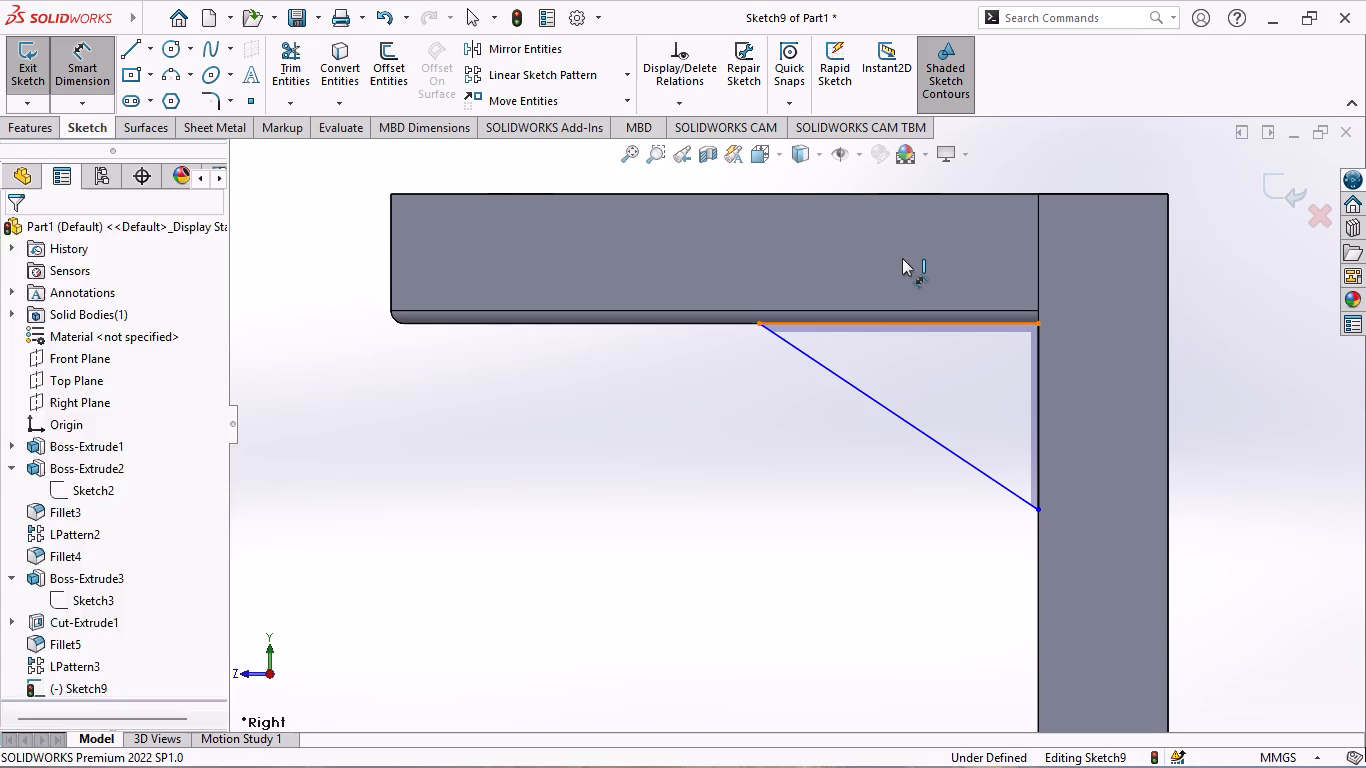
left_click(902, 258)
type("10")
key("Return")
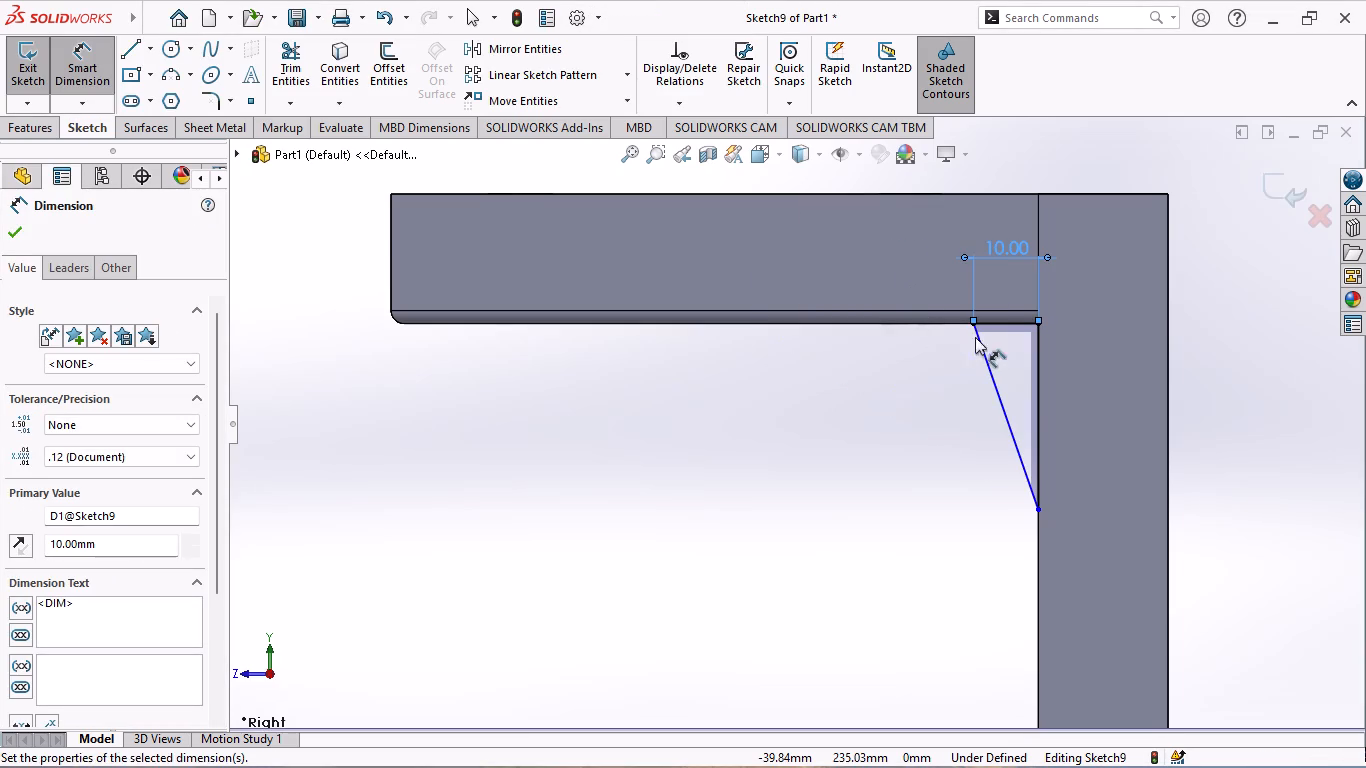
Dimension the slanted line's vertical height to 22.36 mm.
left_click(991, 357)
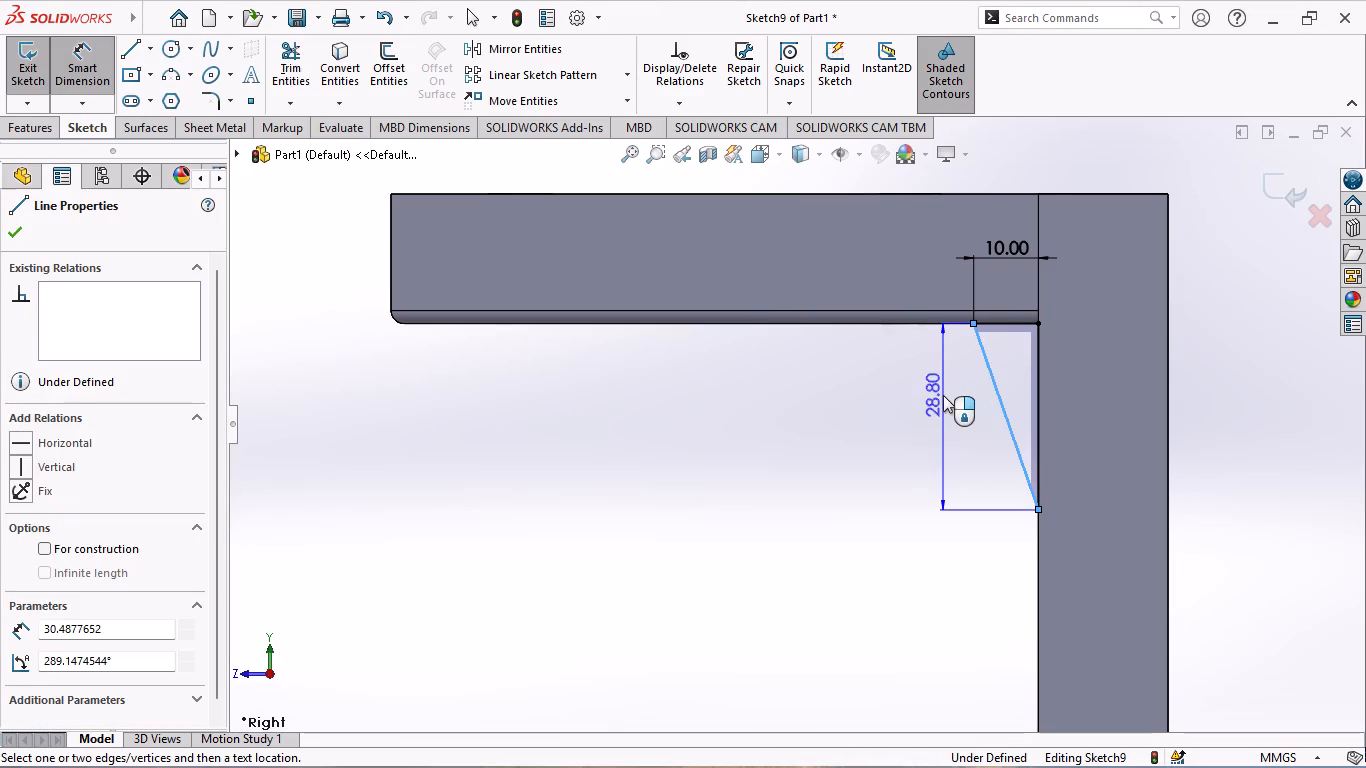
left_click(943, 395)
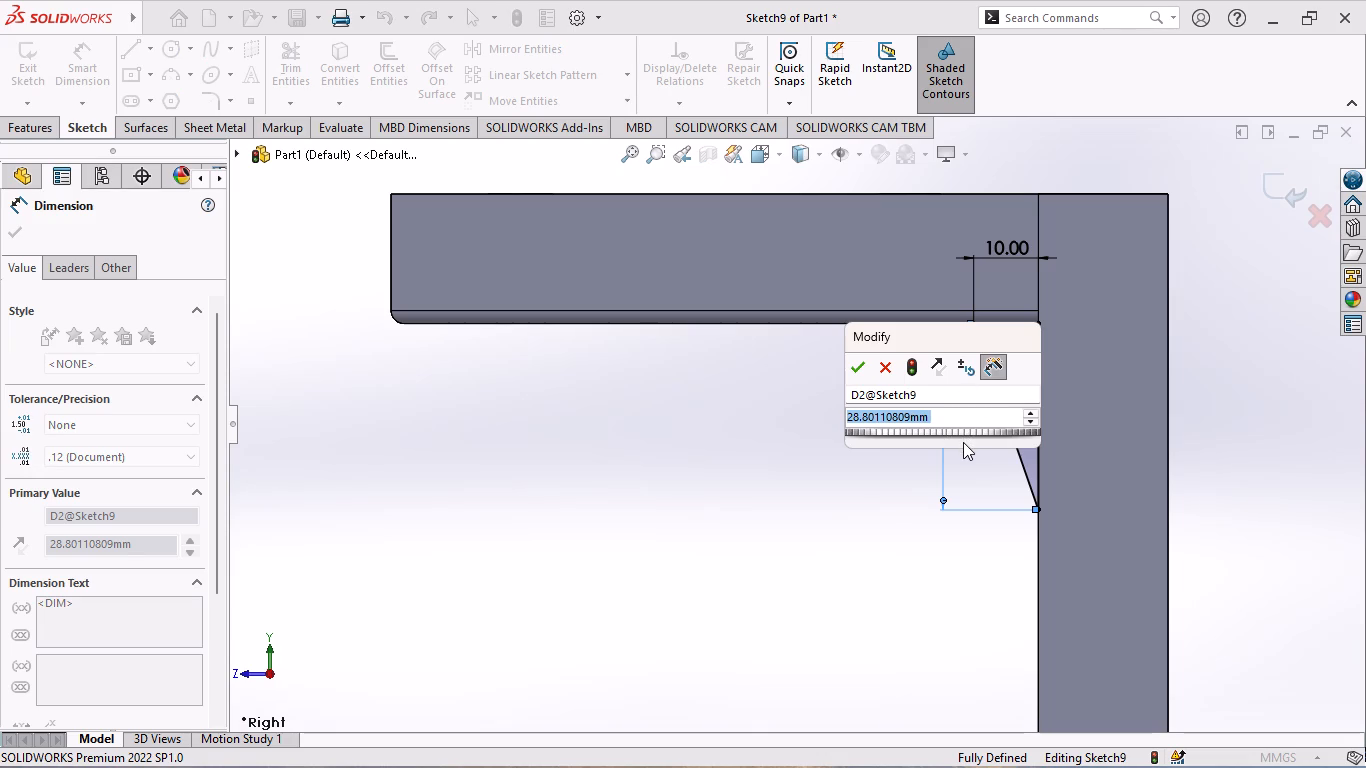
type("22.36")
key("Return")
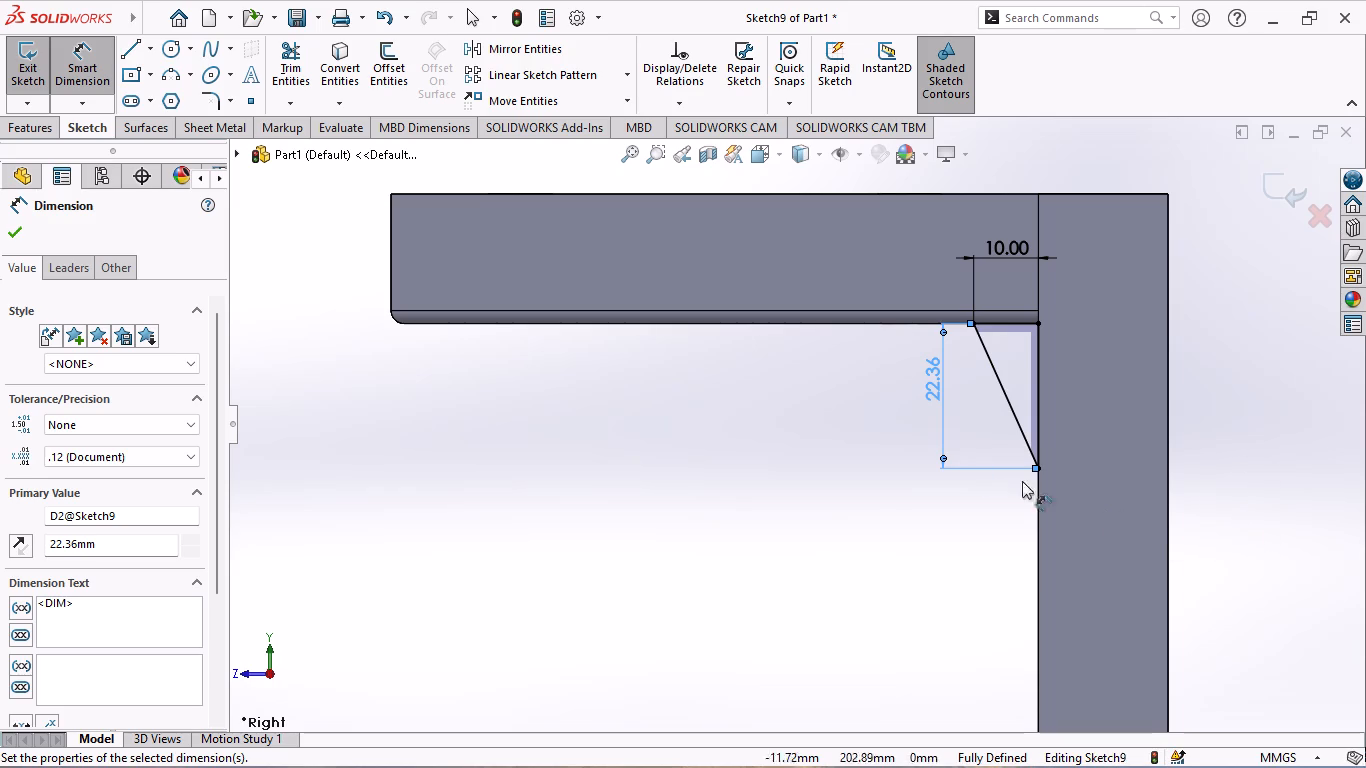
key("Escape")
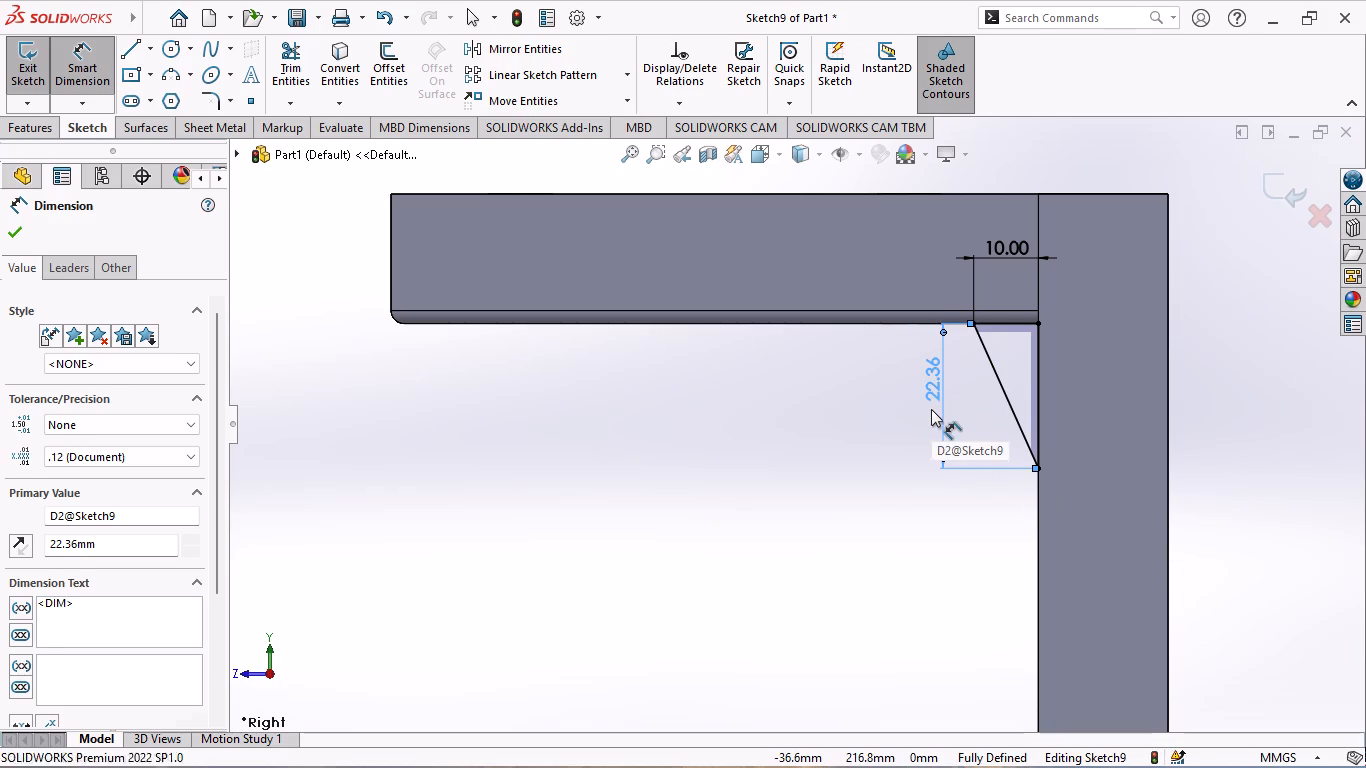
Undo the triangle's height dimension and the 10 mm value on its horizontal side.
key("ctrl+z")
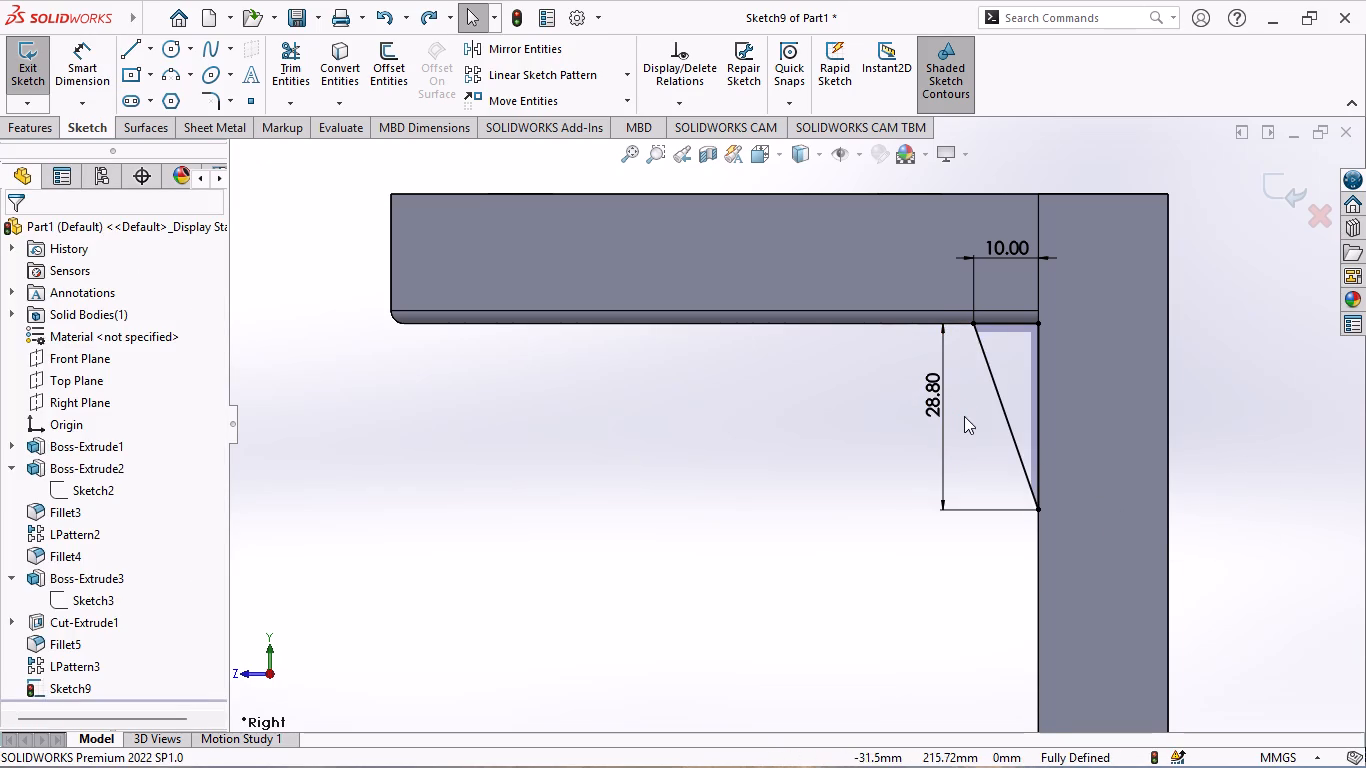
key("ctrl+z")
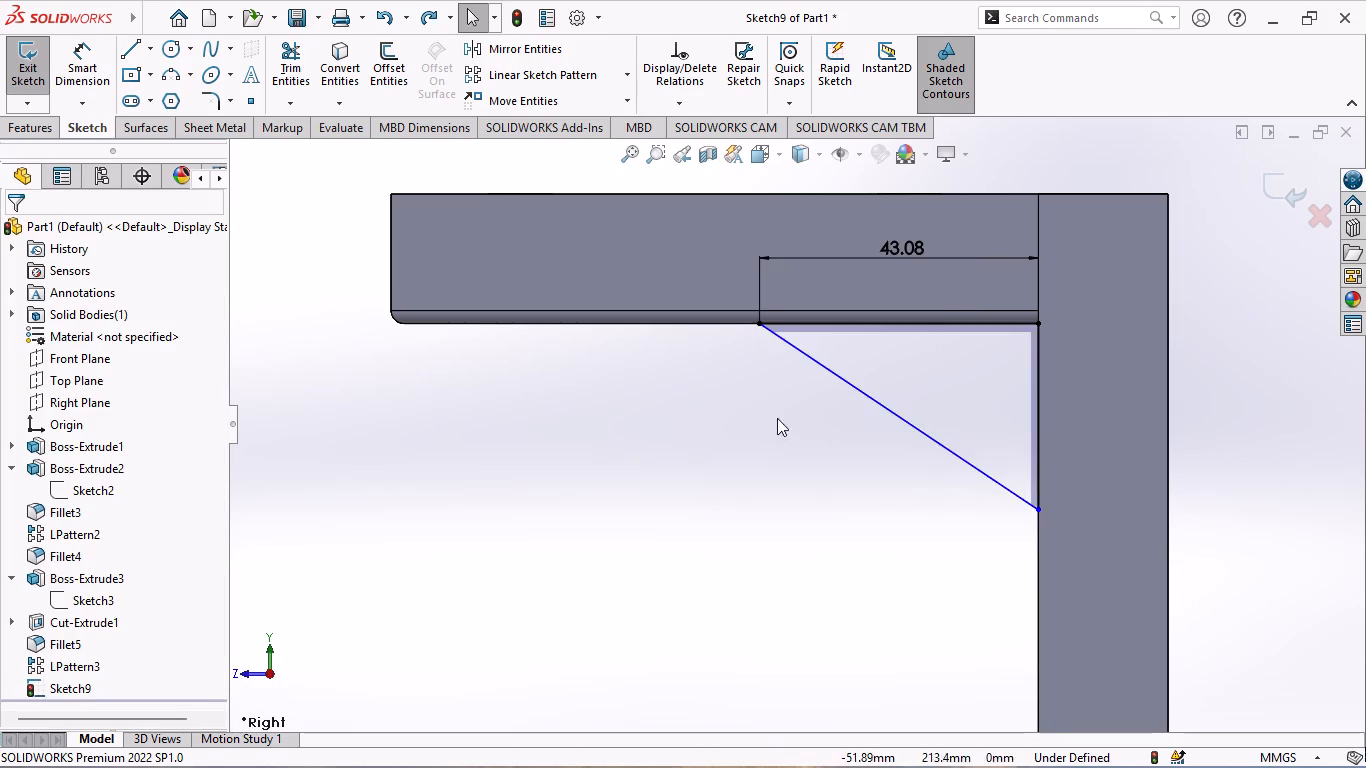
Dimension the slanted line between its two endpoints and try setting its length to 22.26 mm.
left_click(94, 68)
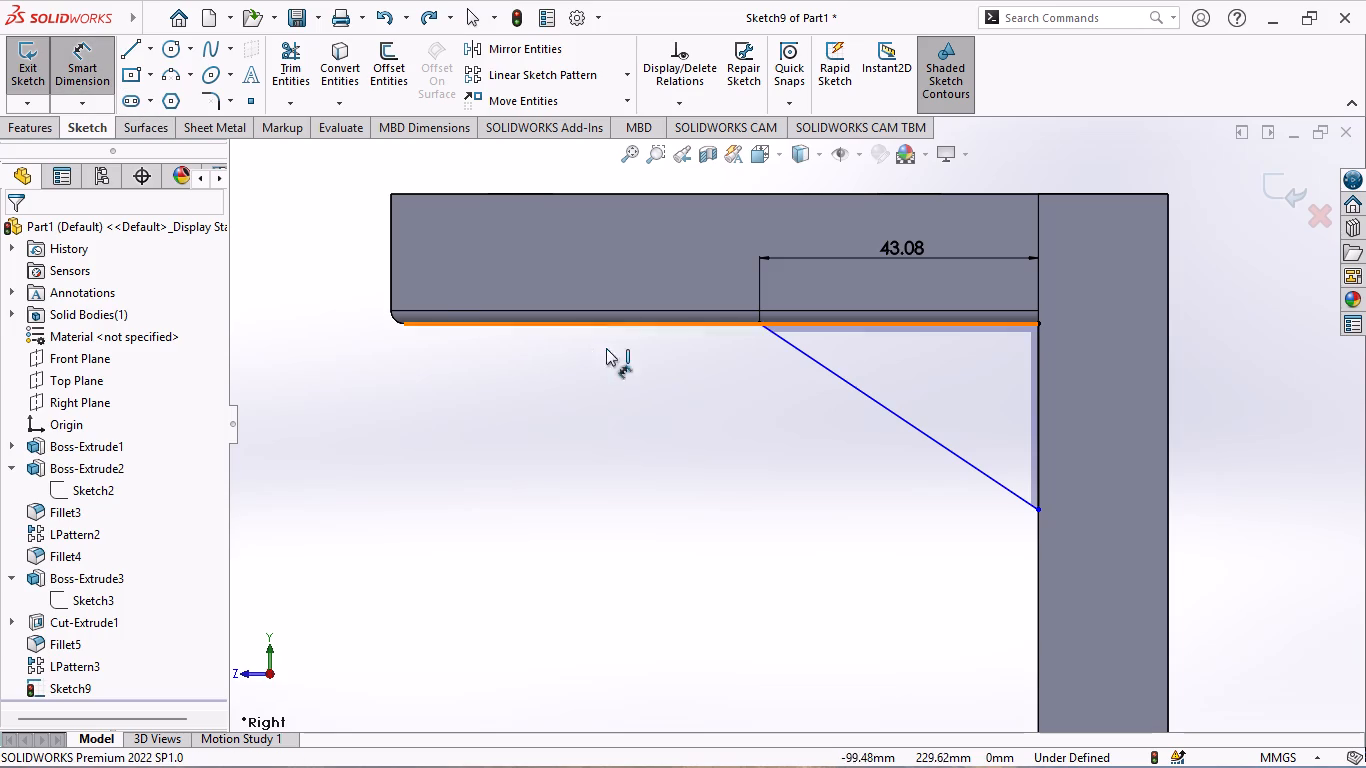
left_click(764, 324)
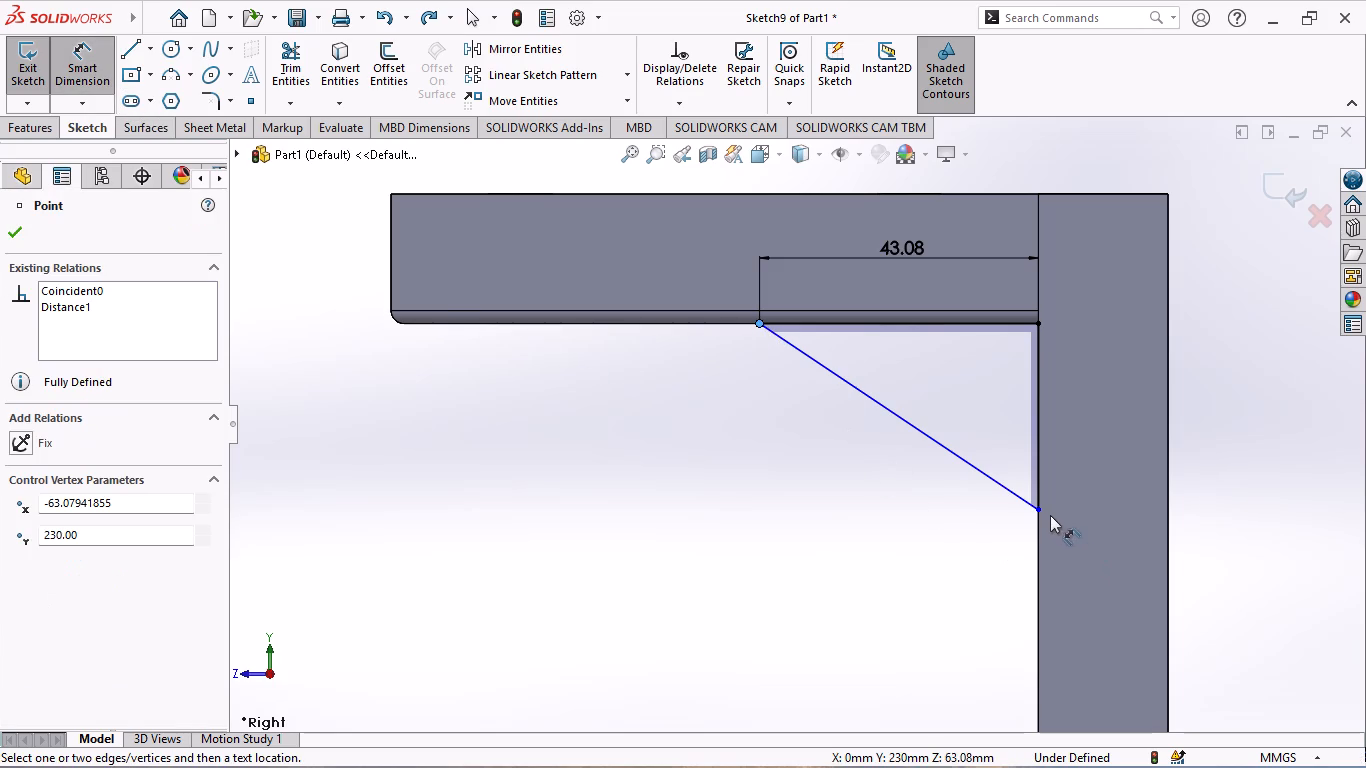
left_click(1038, 504)
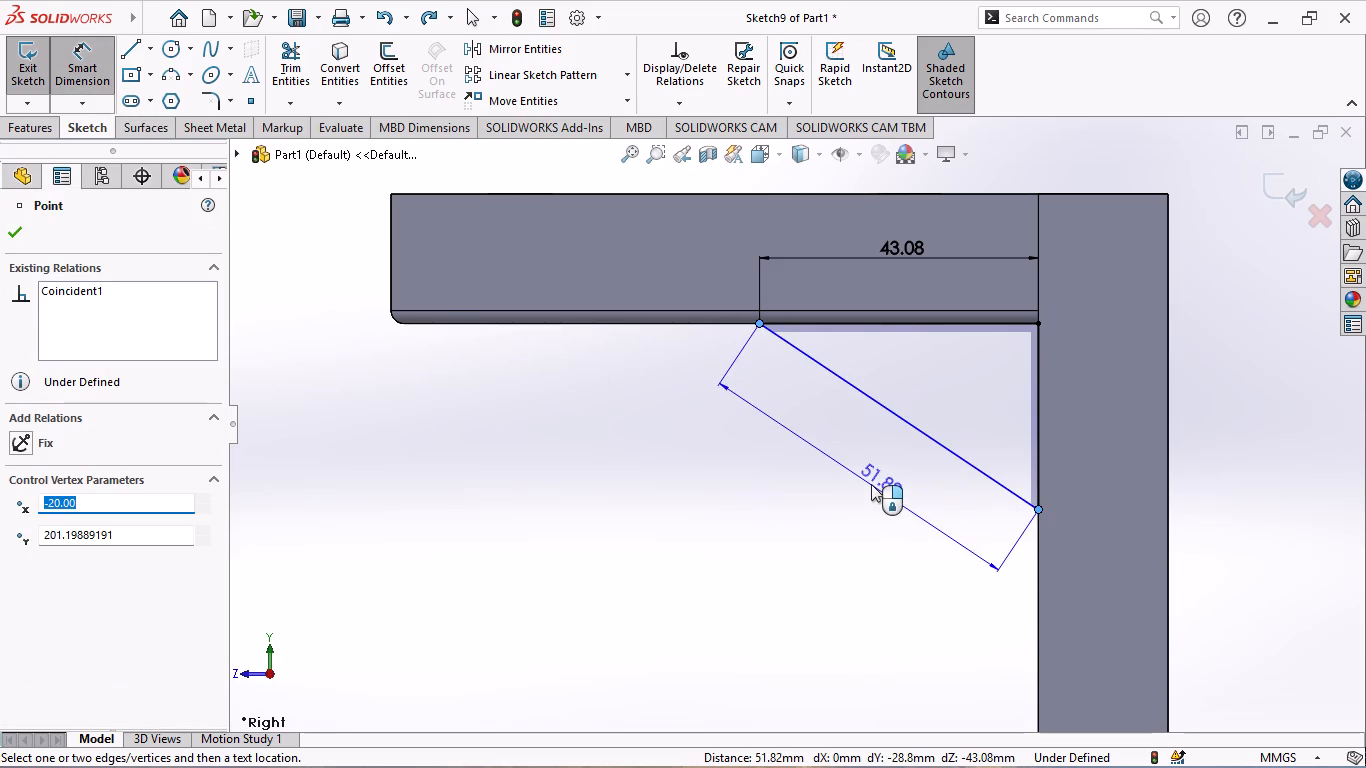
left_click(869, 482)
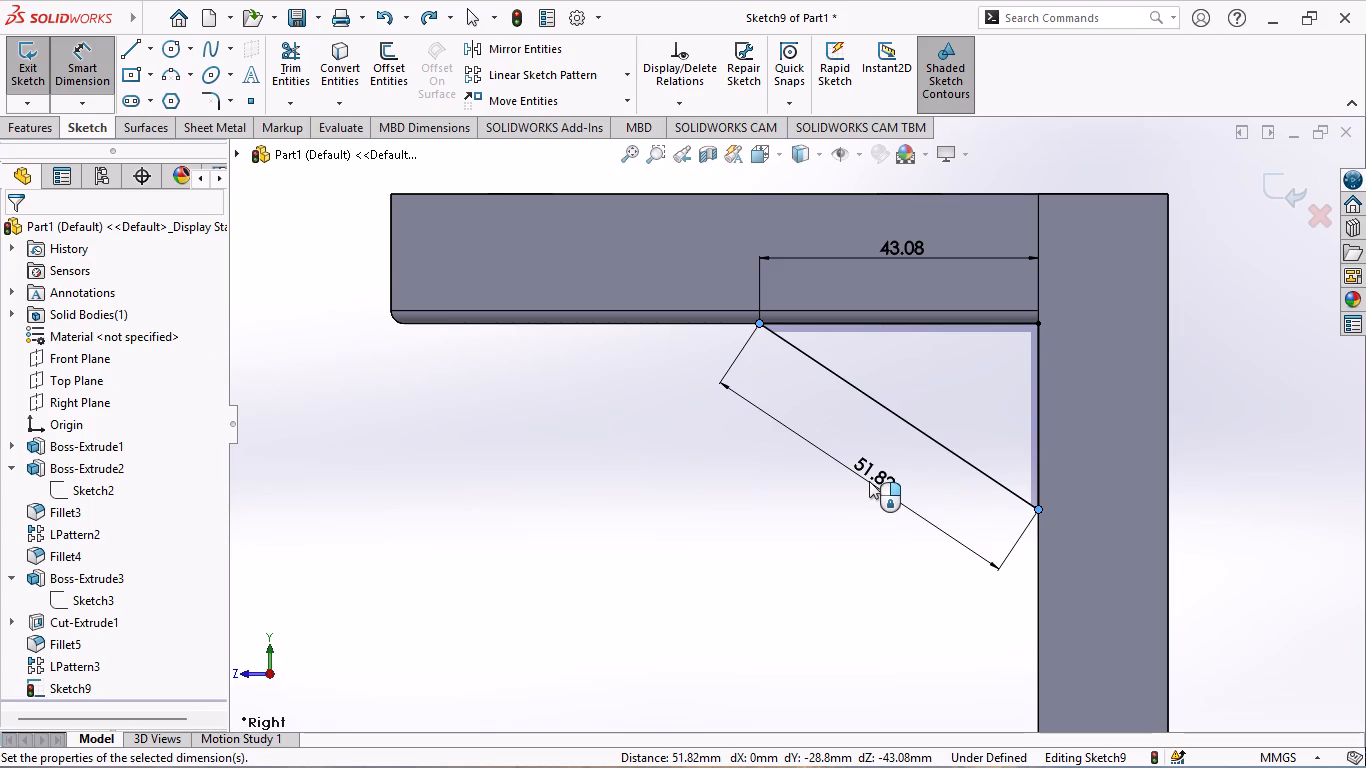
type("22.26")
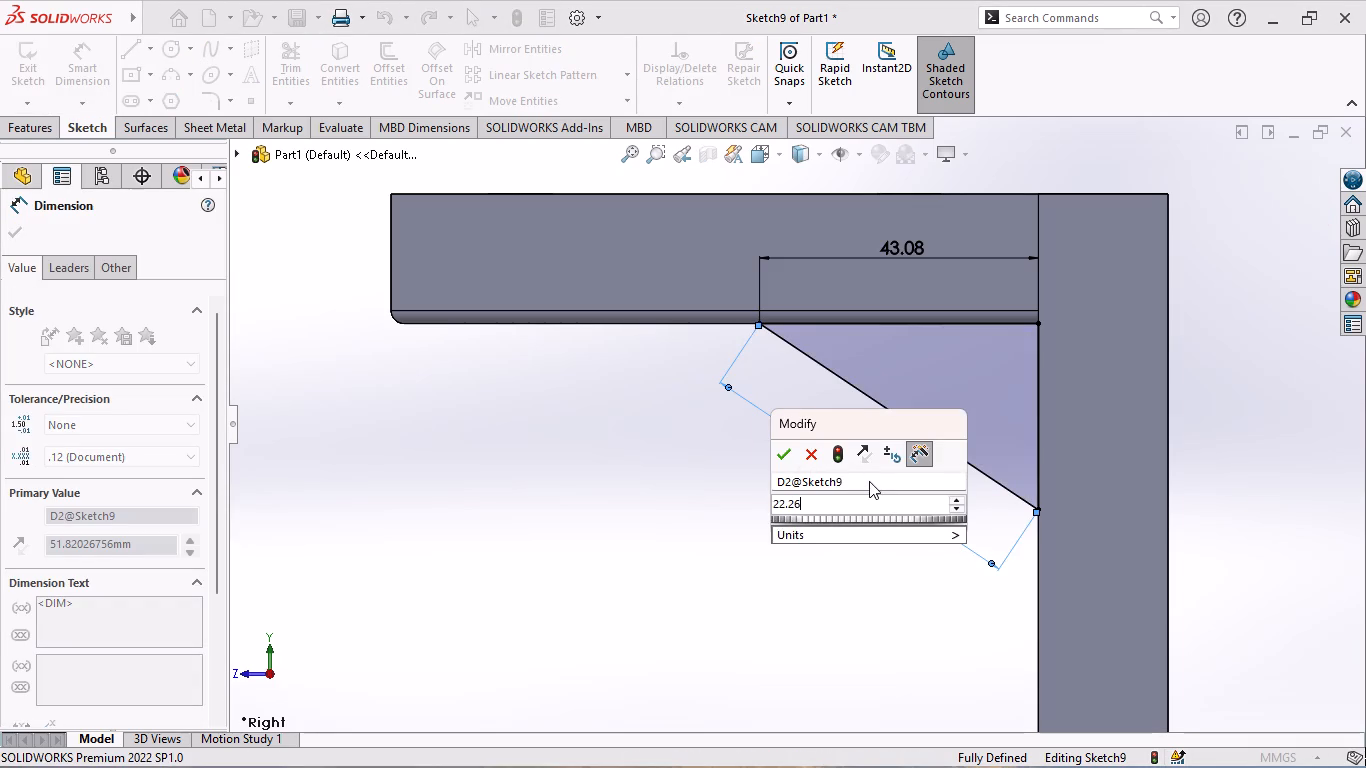
key("Return")
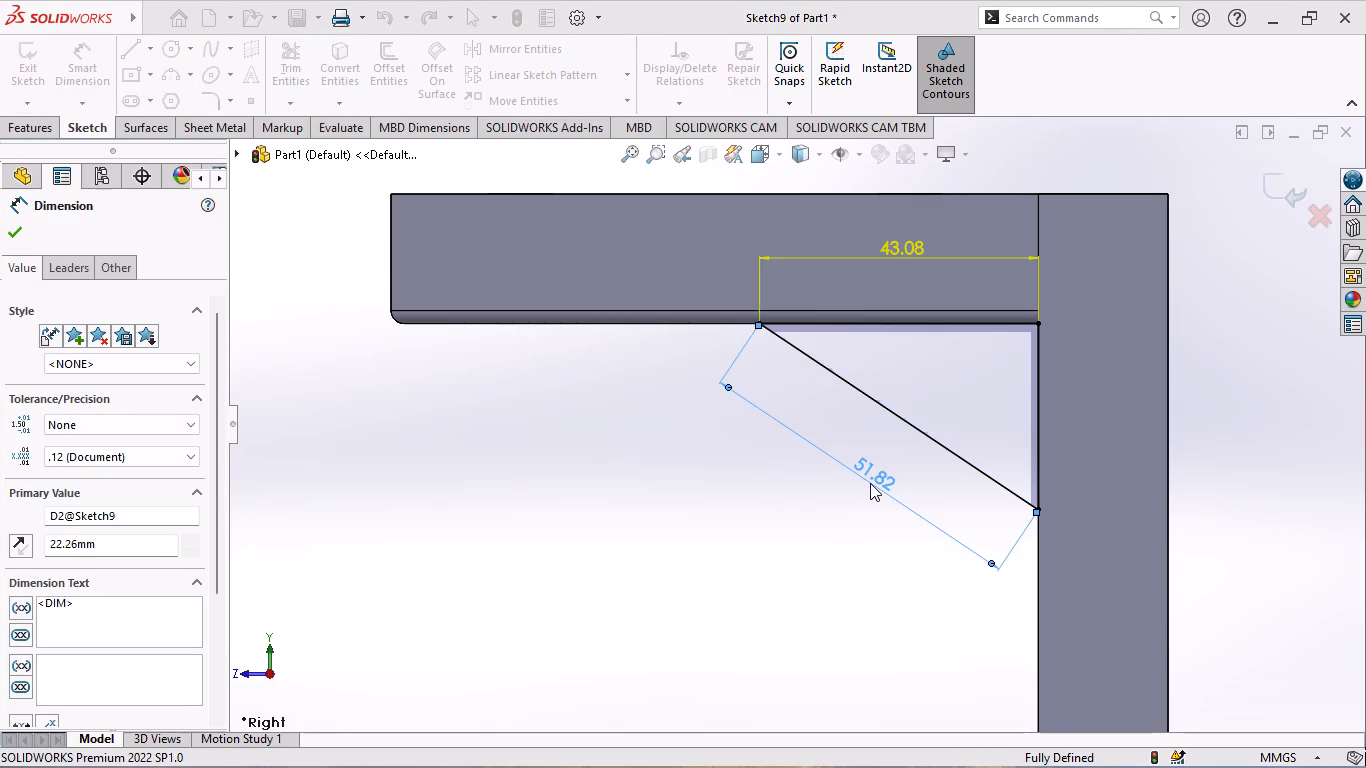
double_click(900, 238)
left_click(899, 252)
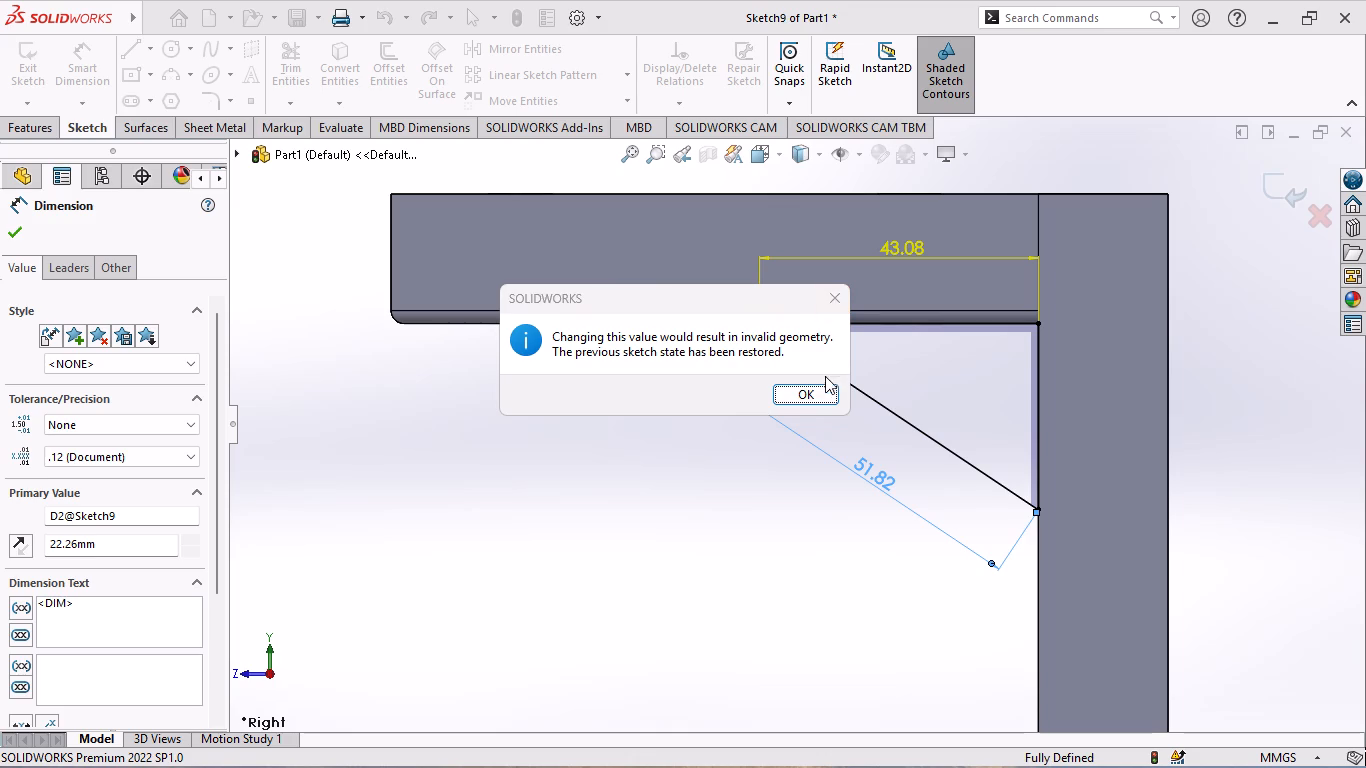
left_click(818, 388)
Set the triangle's horizontal dimension along the plate's underside to 10 mm.
double_click(910, 247)
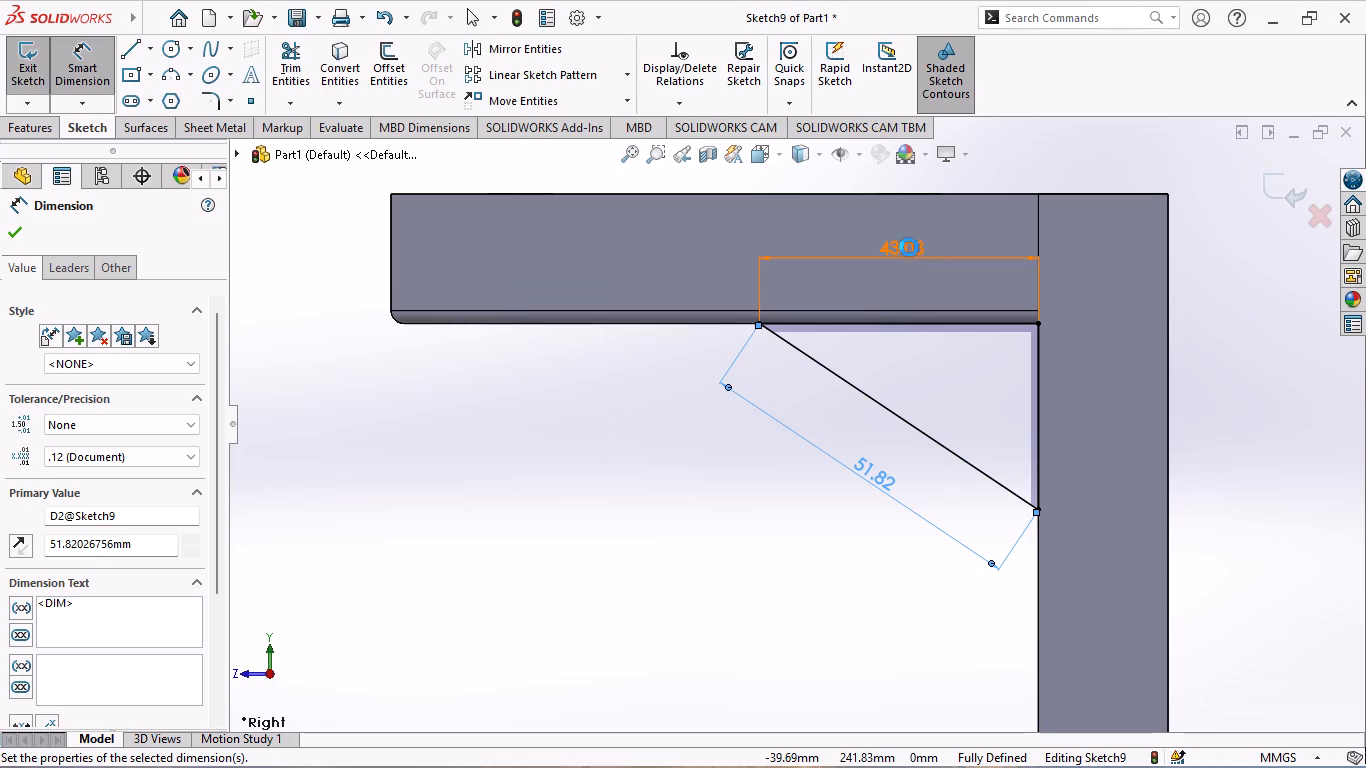
type("10")
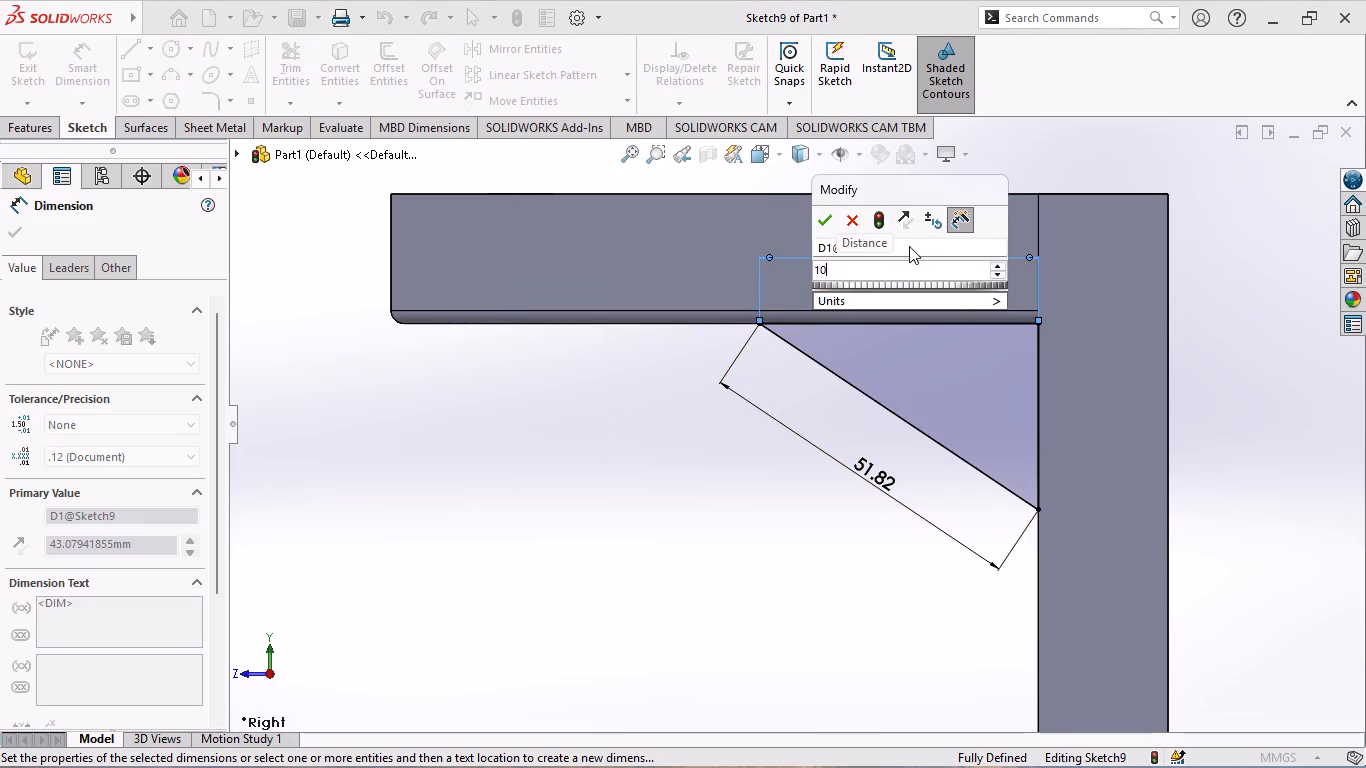
key("Return")
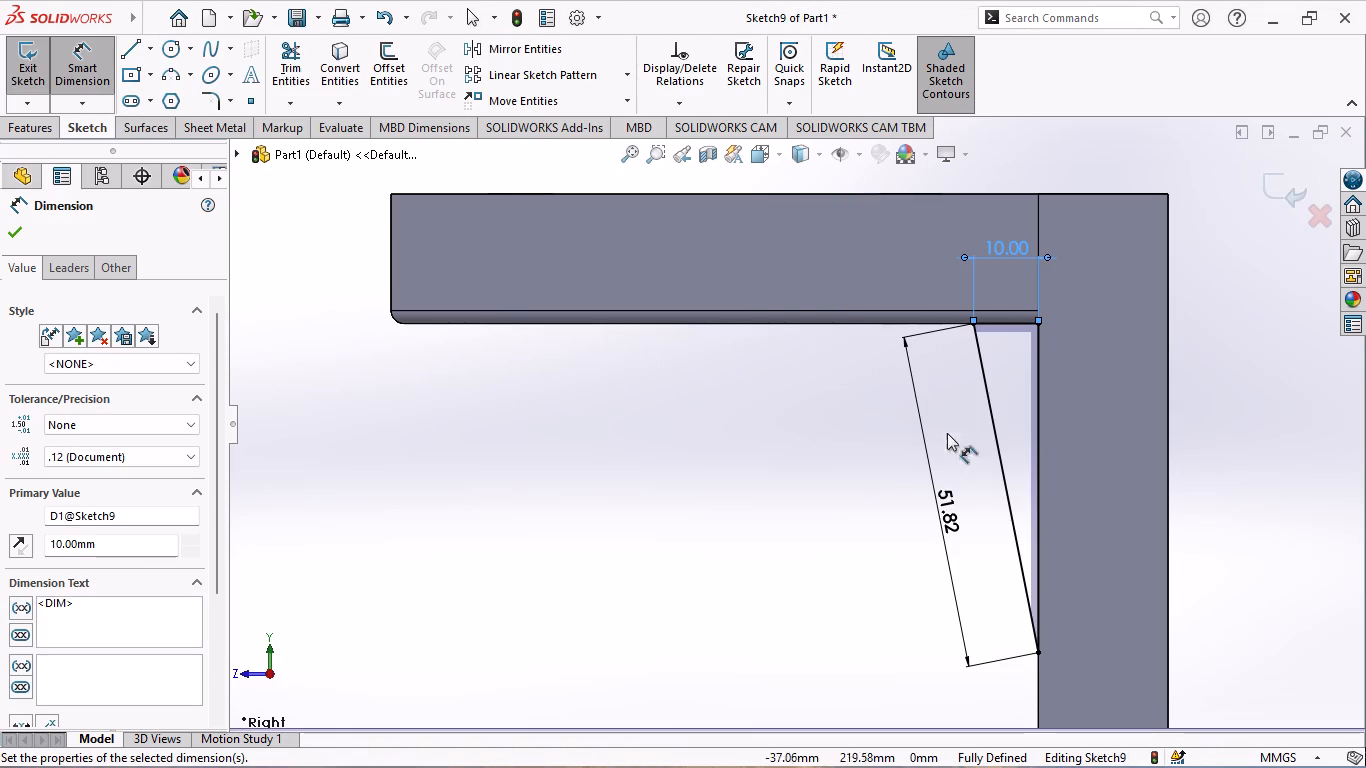
Set the slanted line's length dimension to 22.36 mm.
triple_click(945, 509)
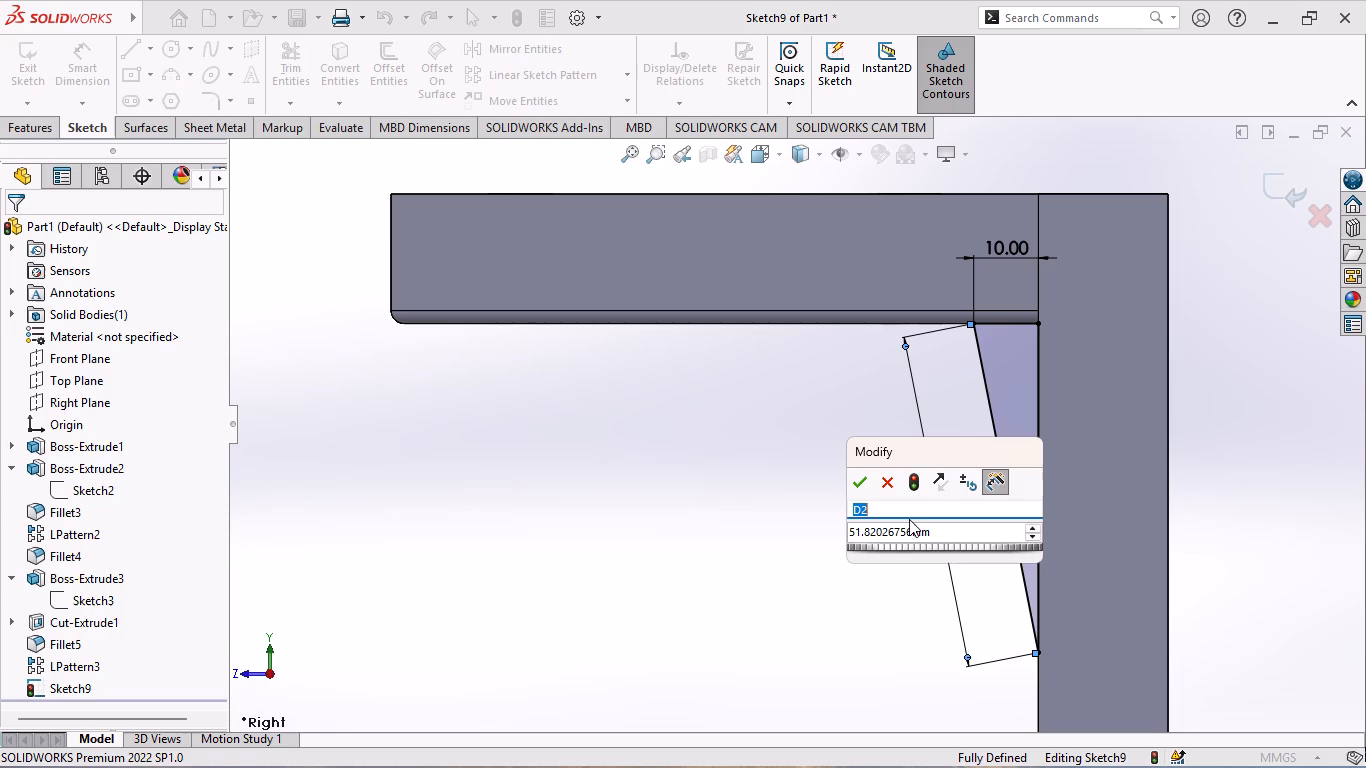
double_click(929, 535)
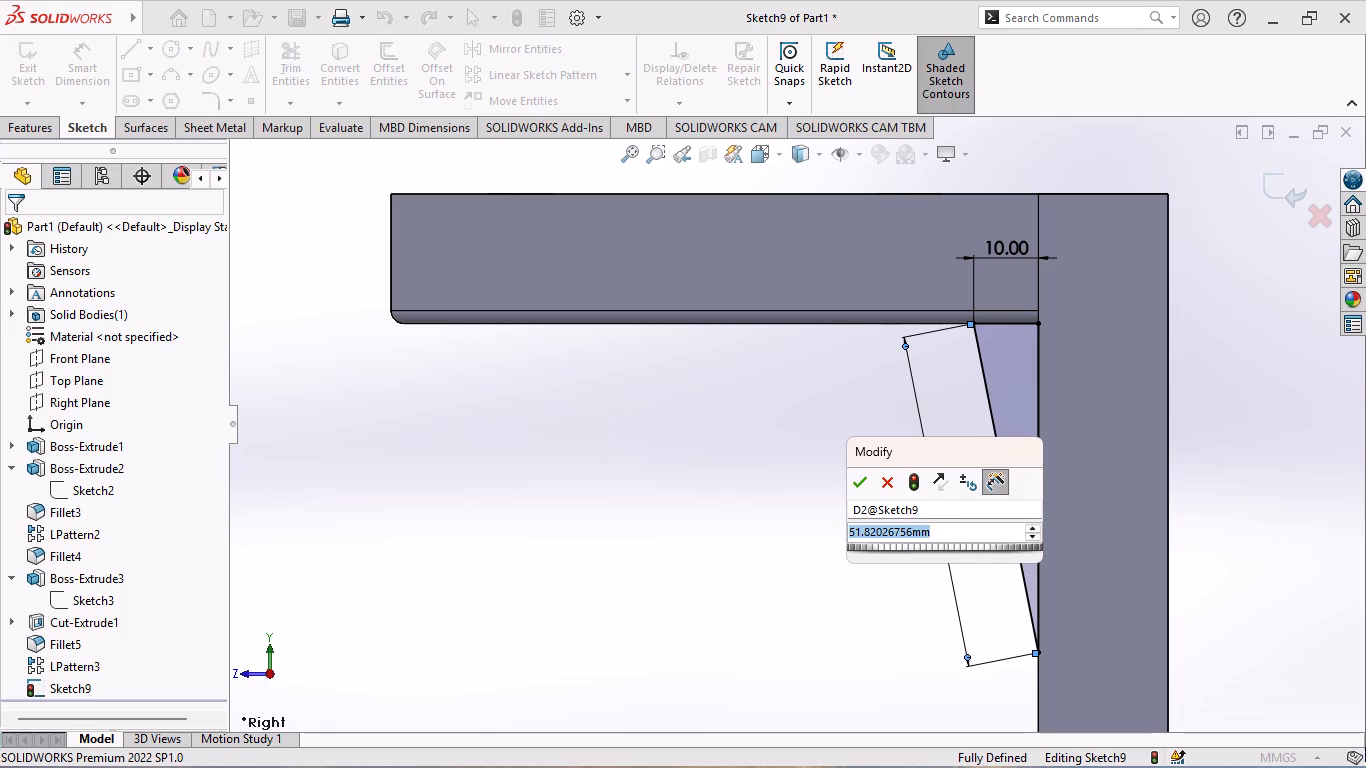
type("22.")
type("36")
key("Return")
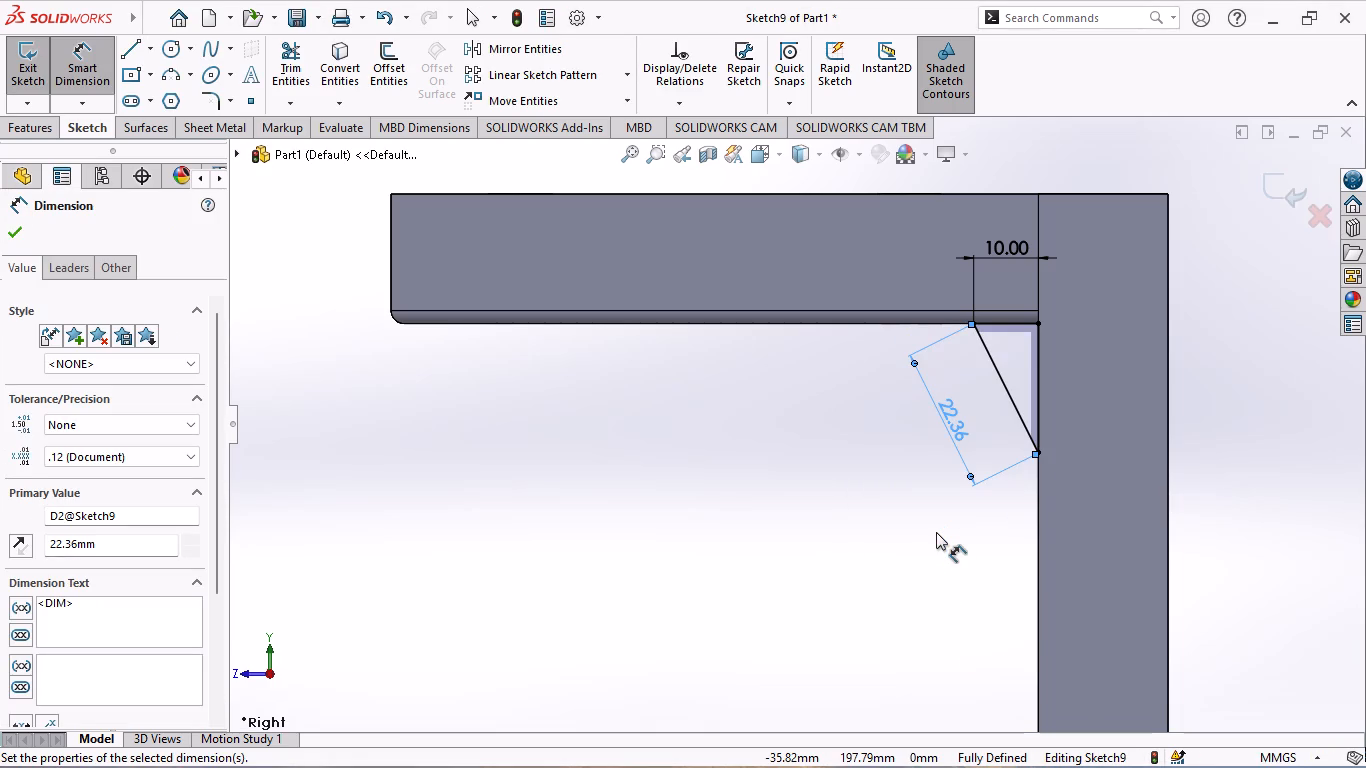
left_click(11, 230)
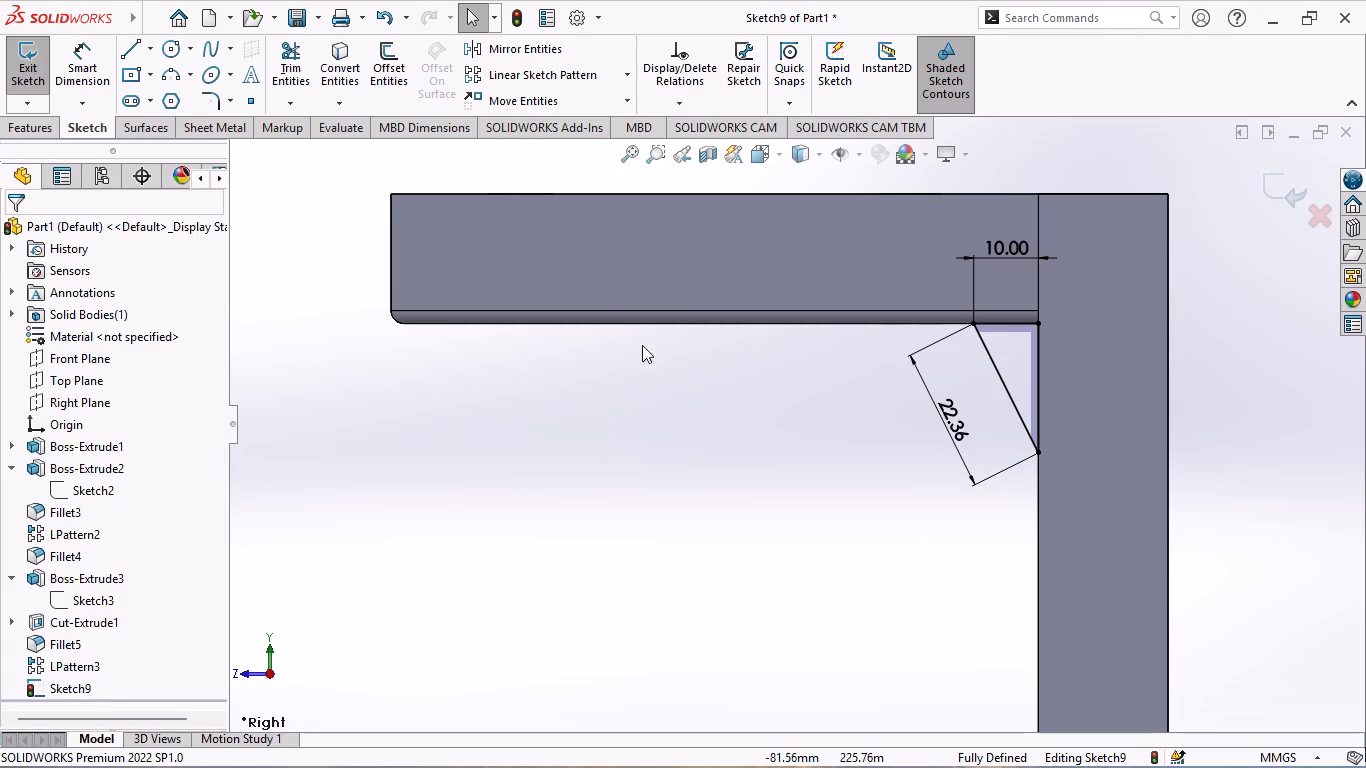
Trim away the triangle's horizontal and vertical lines, leaving only the slanted line between plate and tab.
left_click(298, 65)
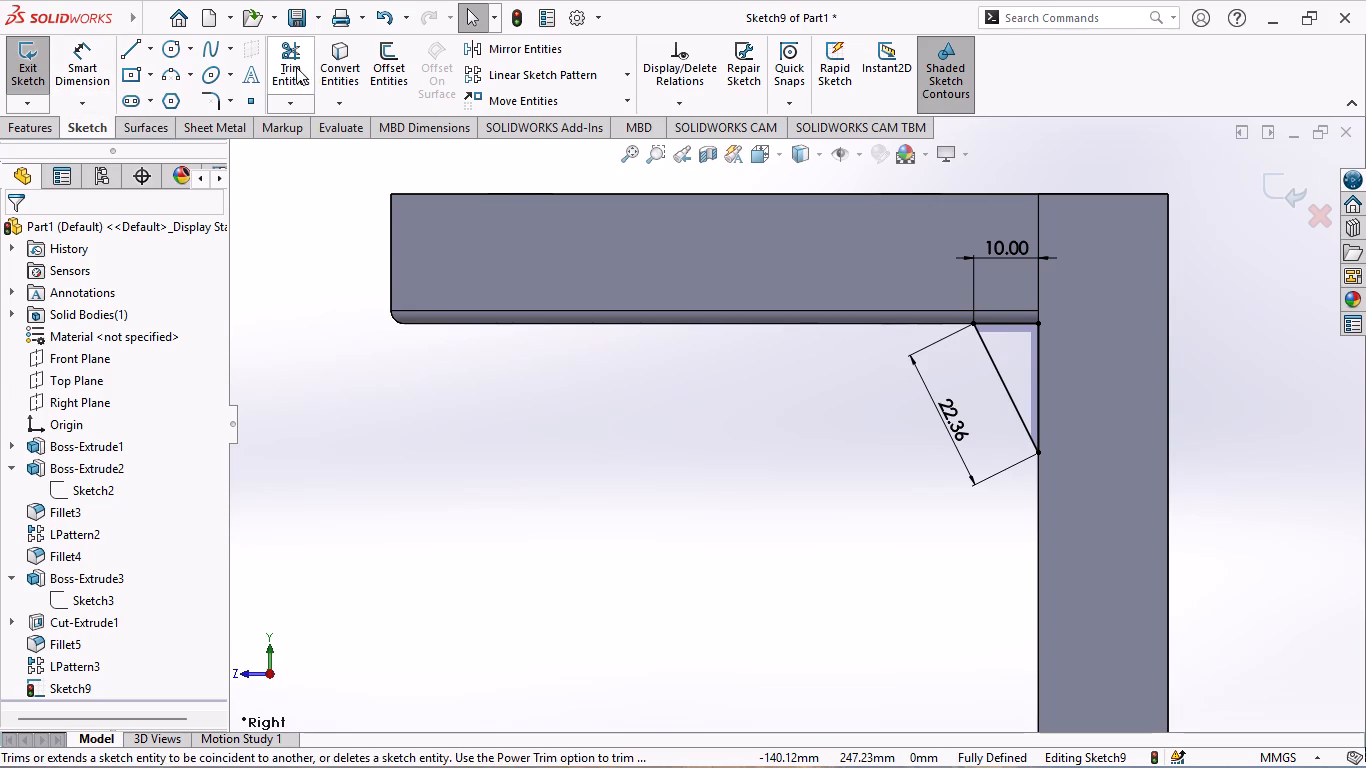
left_click(999, 322)
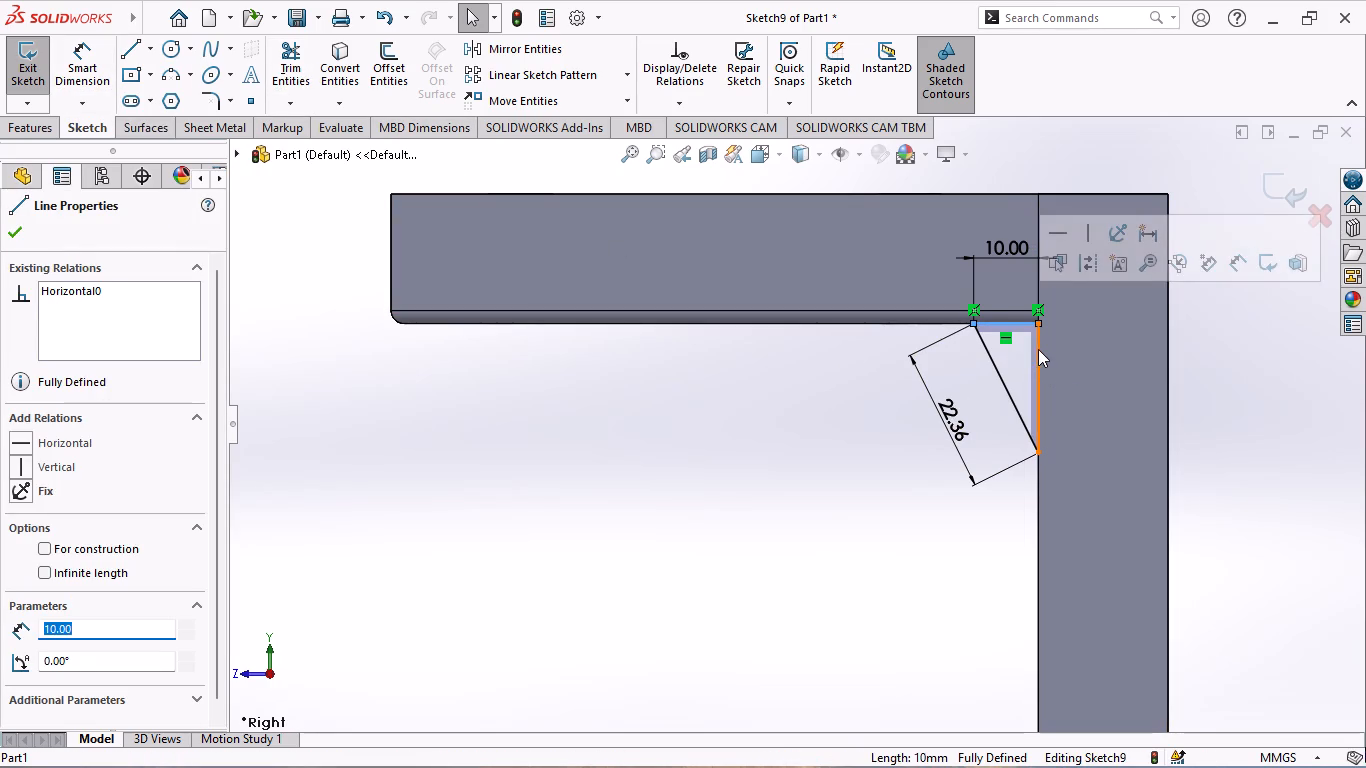
left_click(1038, 349)
left_click(289, 58)
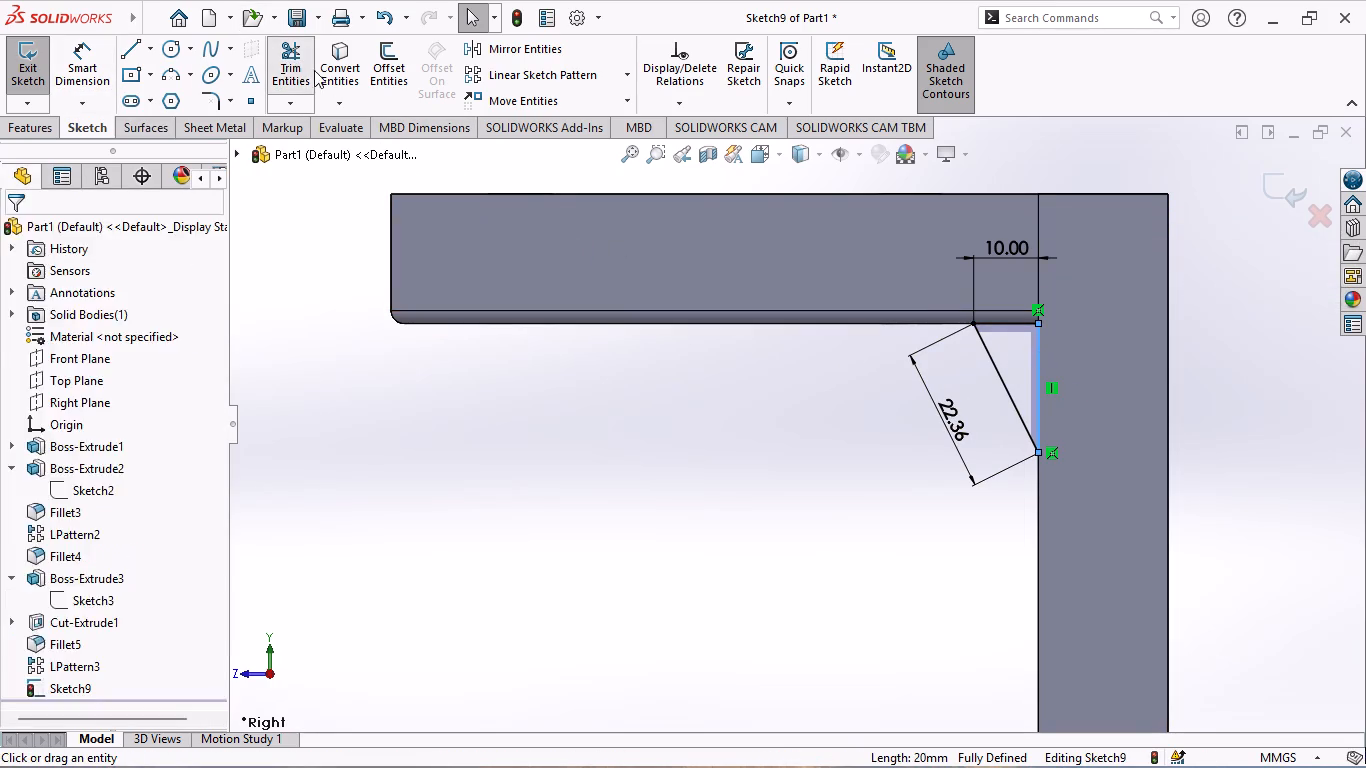
left_click(993, 320)
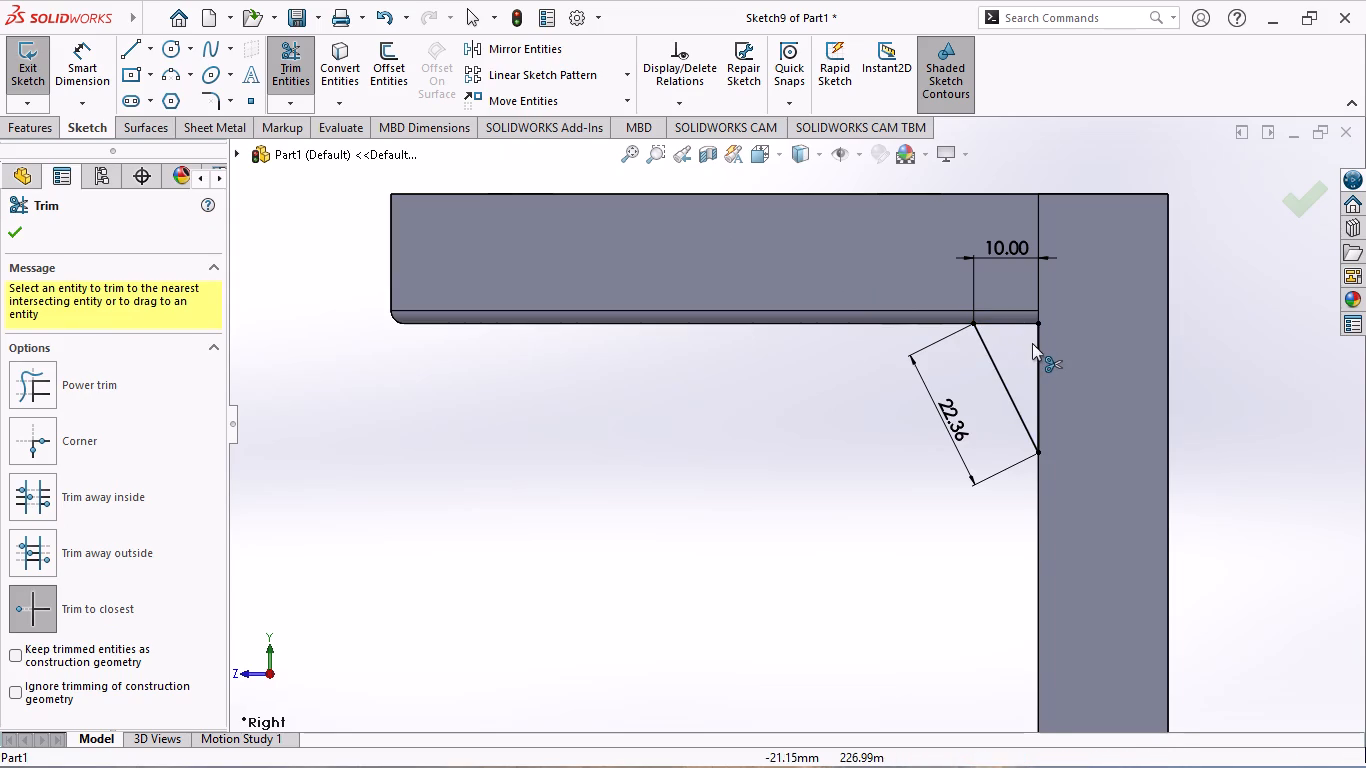
left_click(1035, 342)
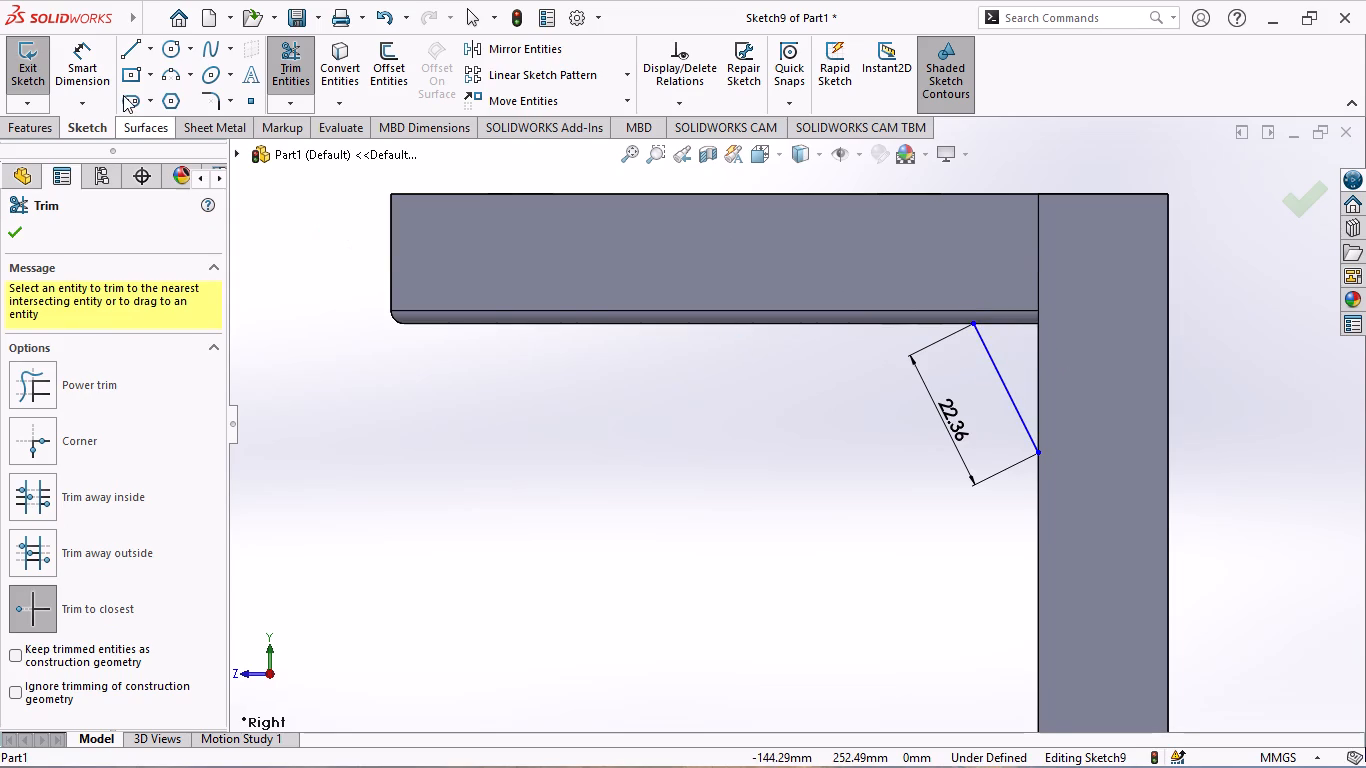
left_click(10, 228)
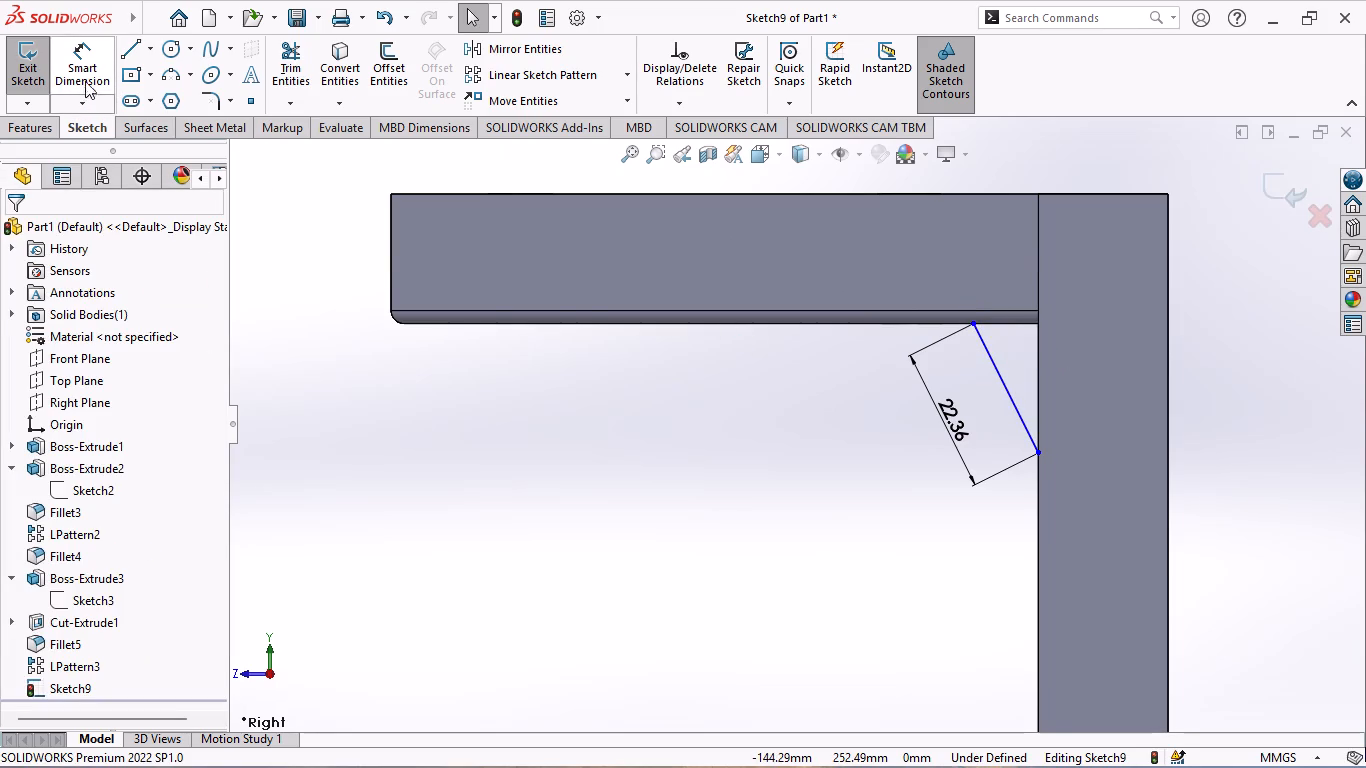
Dimension the slanted line's endpoint on the plate's underside 10 mm from the tab's face.
left_click(83, 74)
left_click(973, 323)
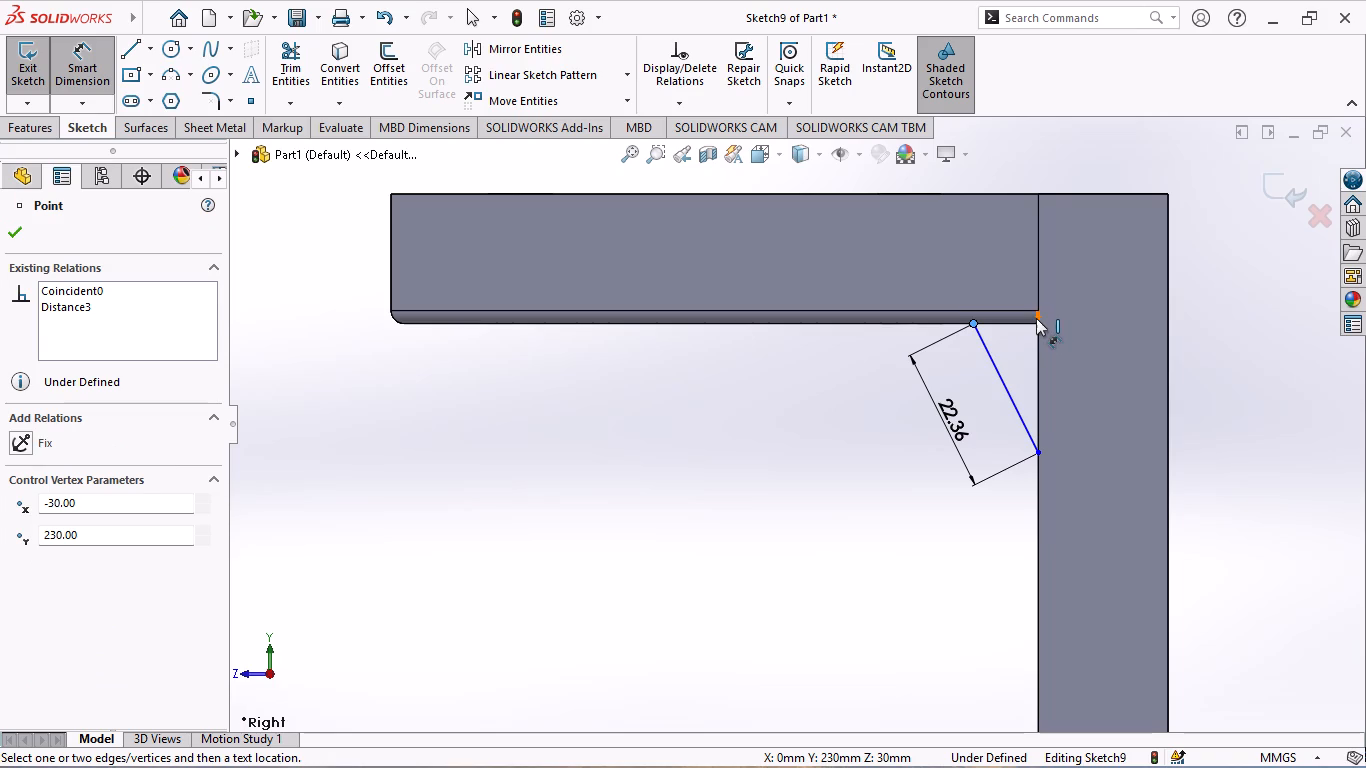
left_click(1039, 281)
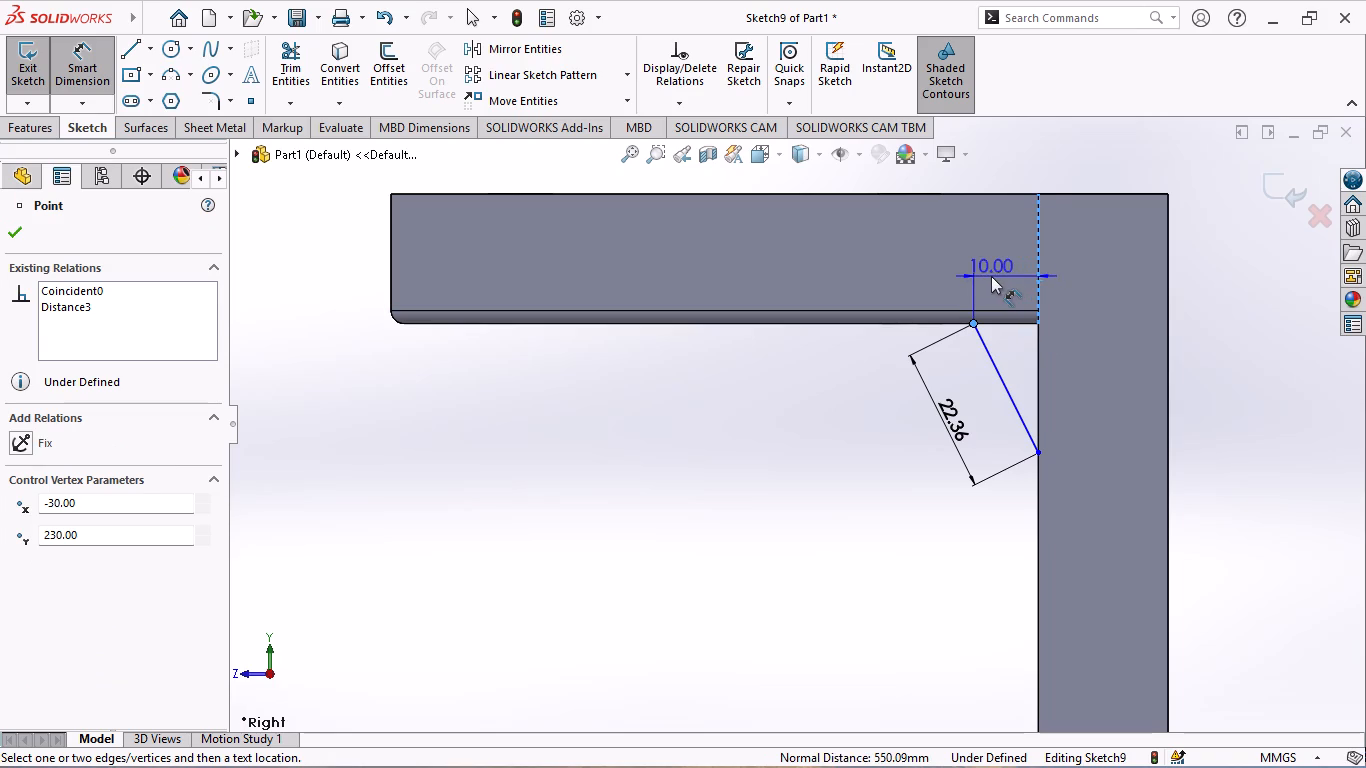
left_click(989, 279)
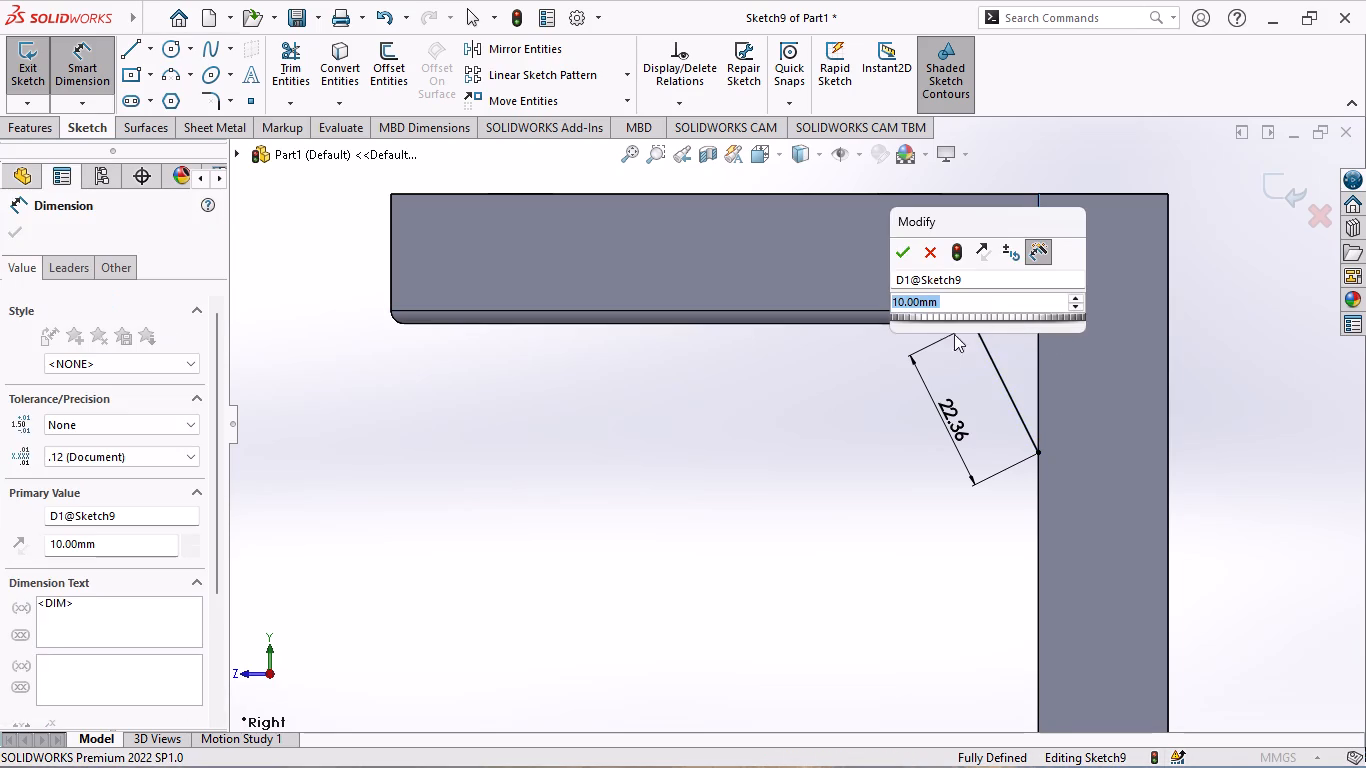
left_click(902, 252)
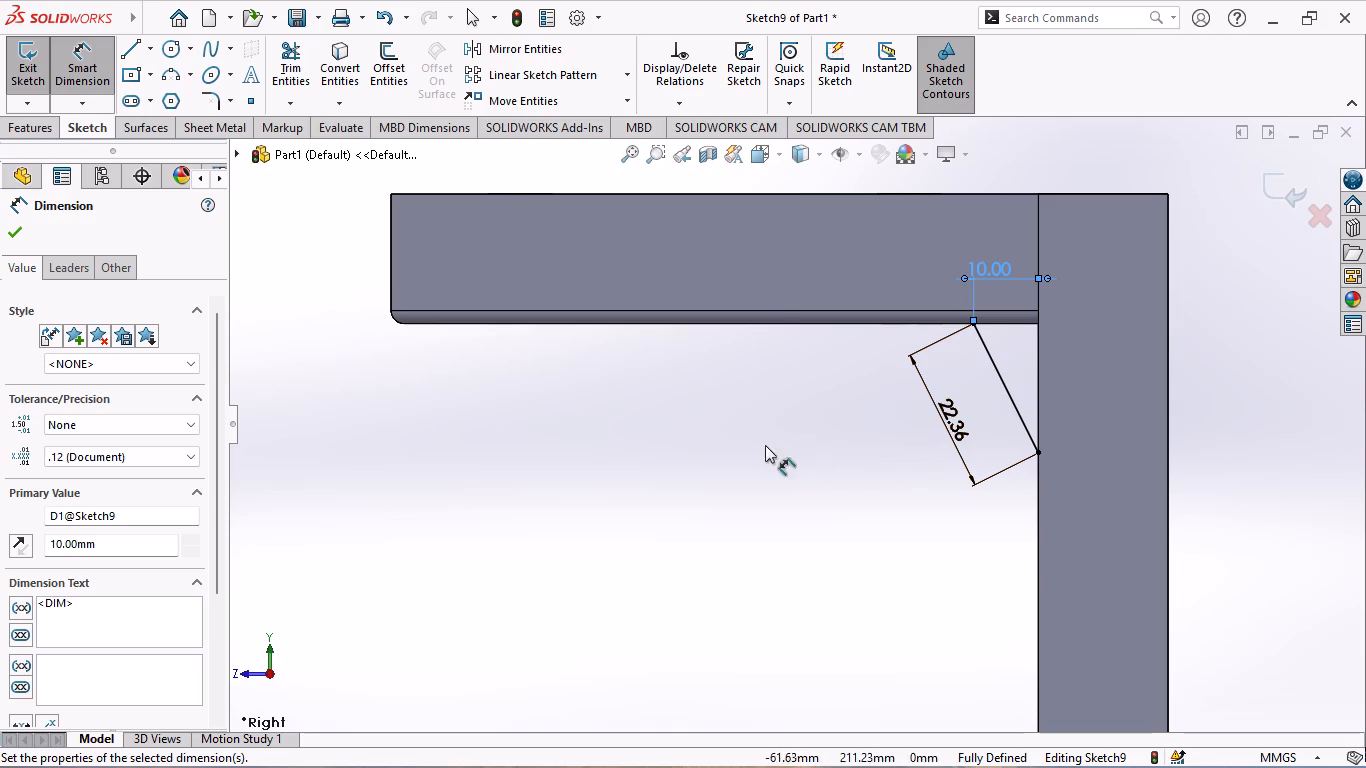
left_click(5, 226)
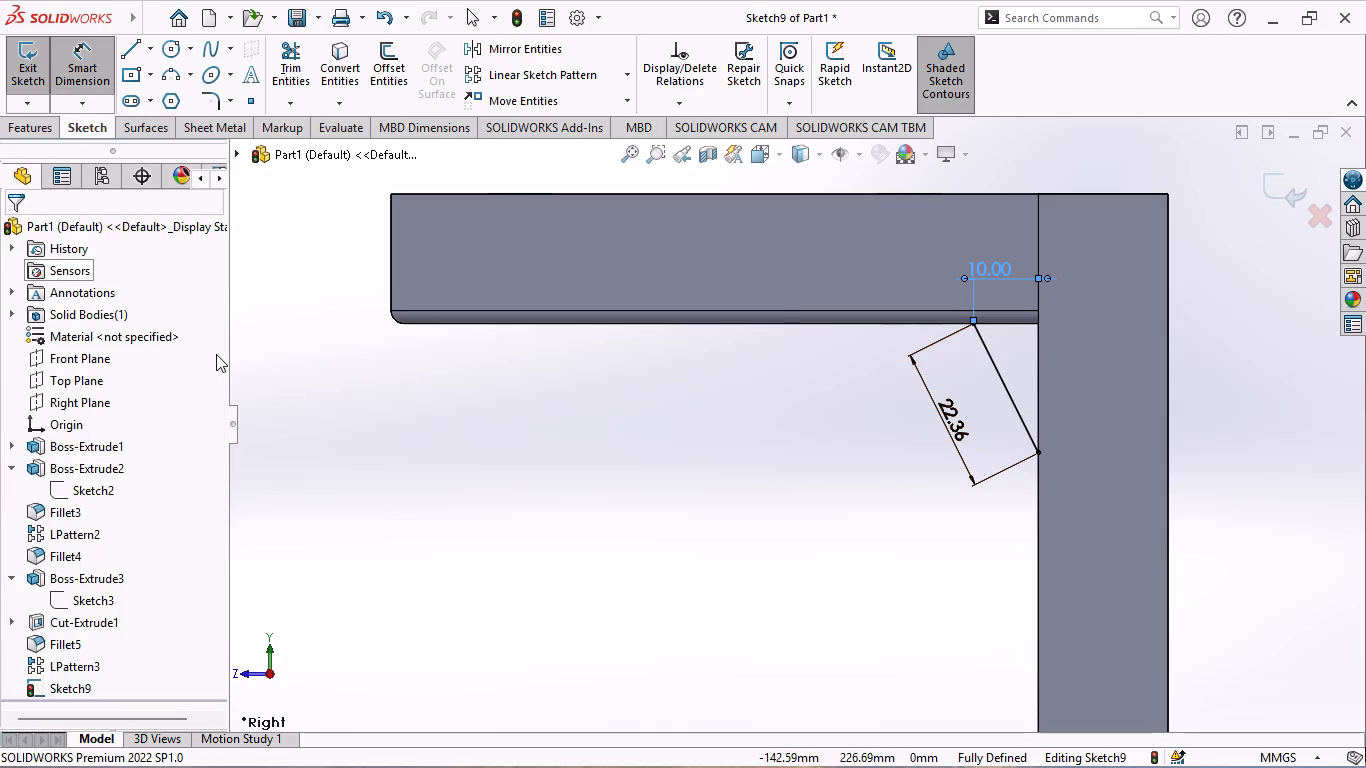
Examine the slanted rib line's placement against the three tabs and mounting plates from several angles.
scroll(676, 479, "up", 2)
middle_click_drag(436, 421, 609, 440)
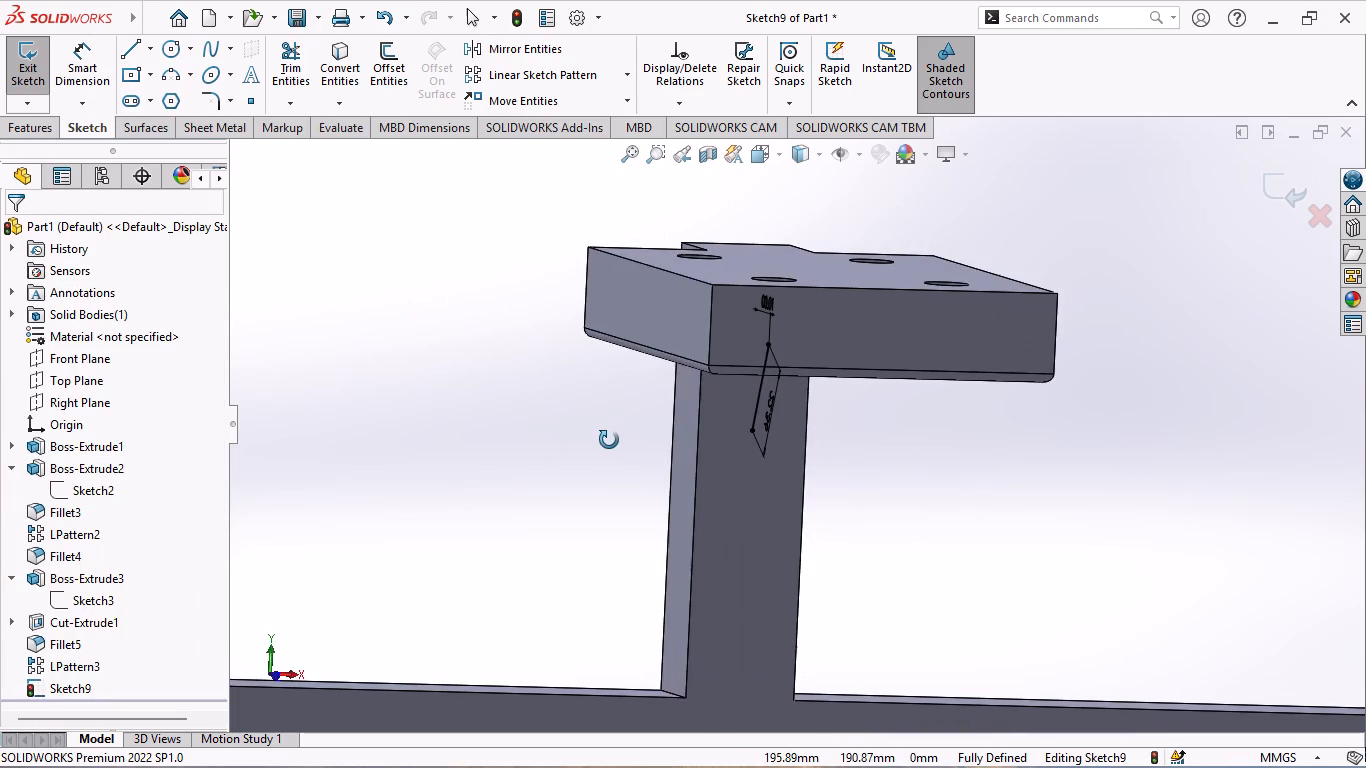
middle_click_drag(609, 440, 581, 435)
scroll(581, 435, "up", 8)
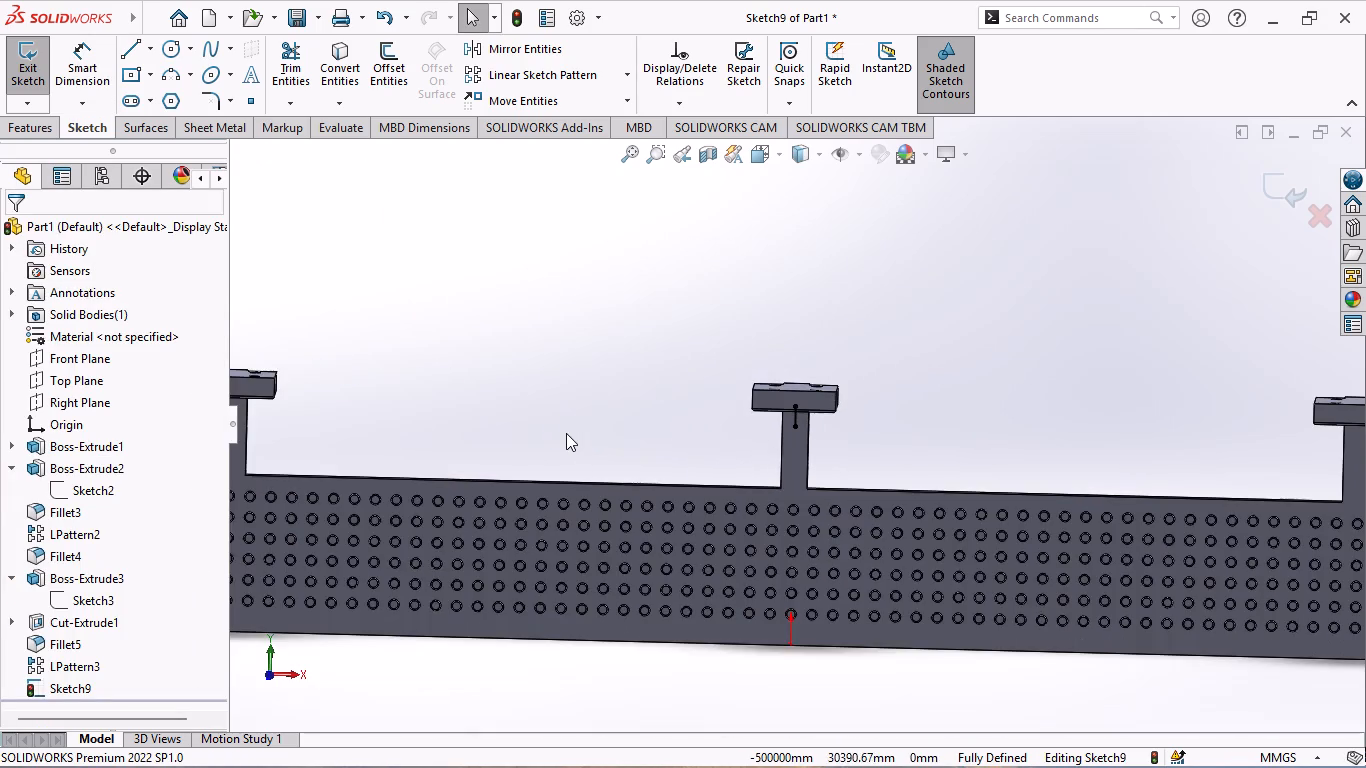
scroll(553, 432, "up", 2)
scroll(401, 401, "down", 5)
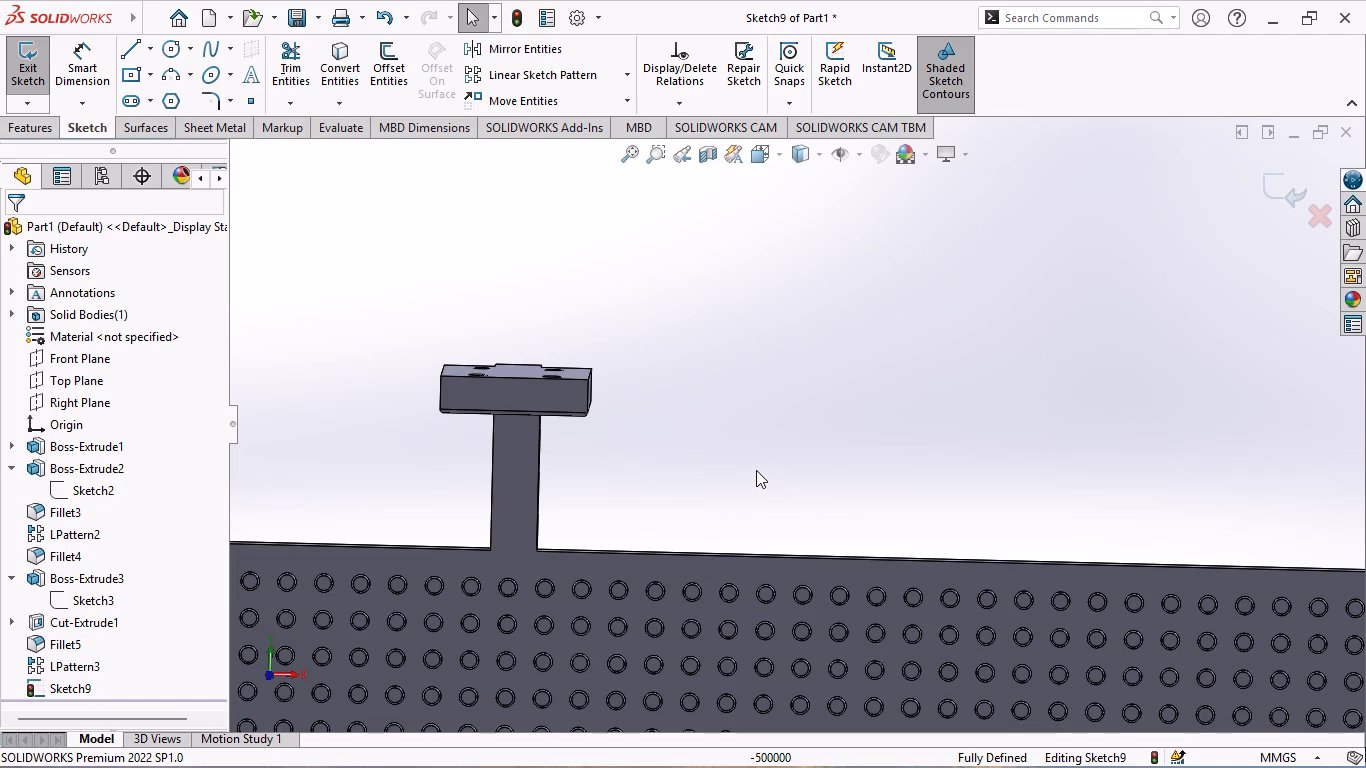
middle_click_drag(756, 470, 758, 319)
scroll(756, 470, "up", 1)
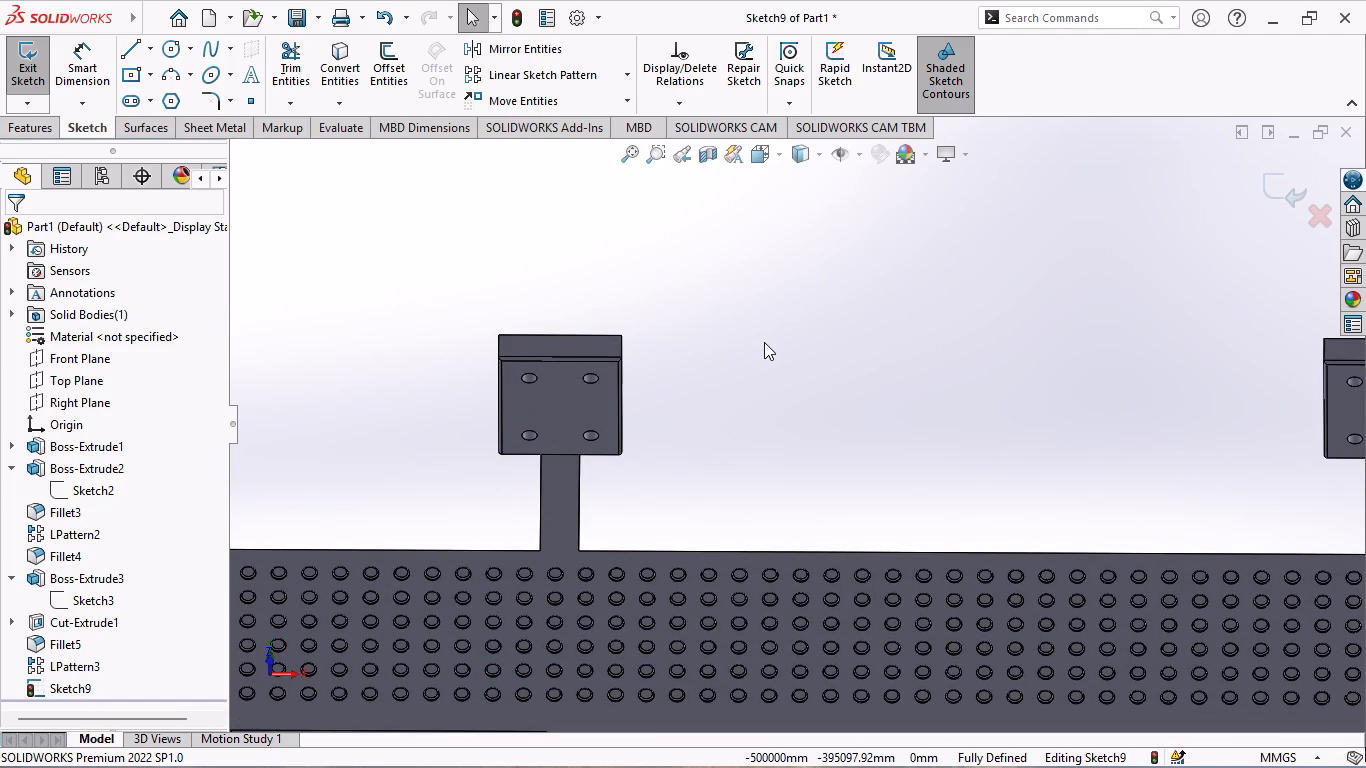
scroll(790, 349, "up", 4)
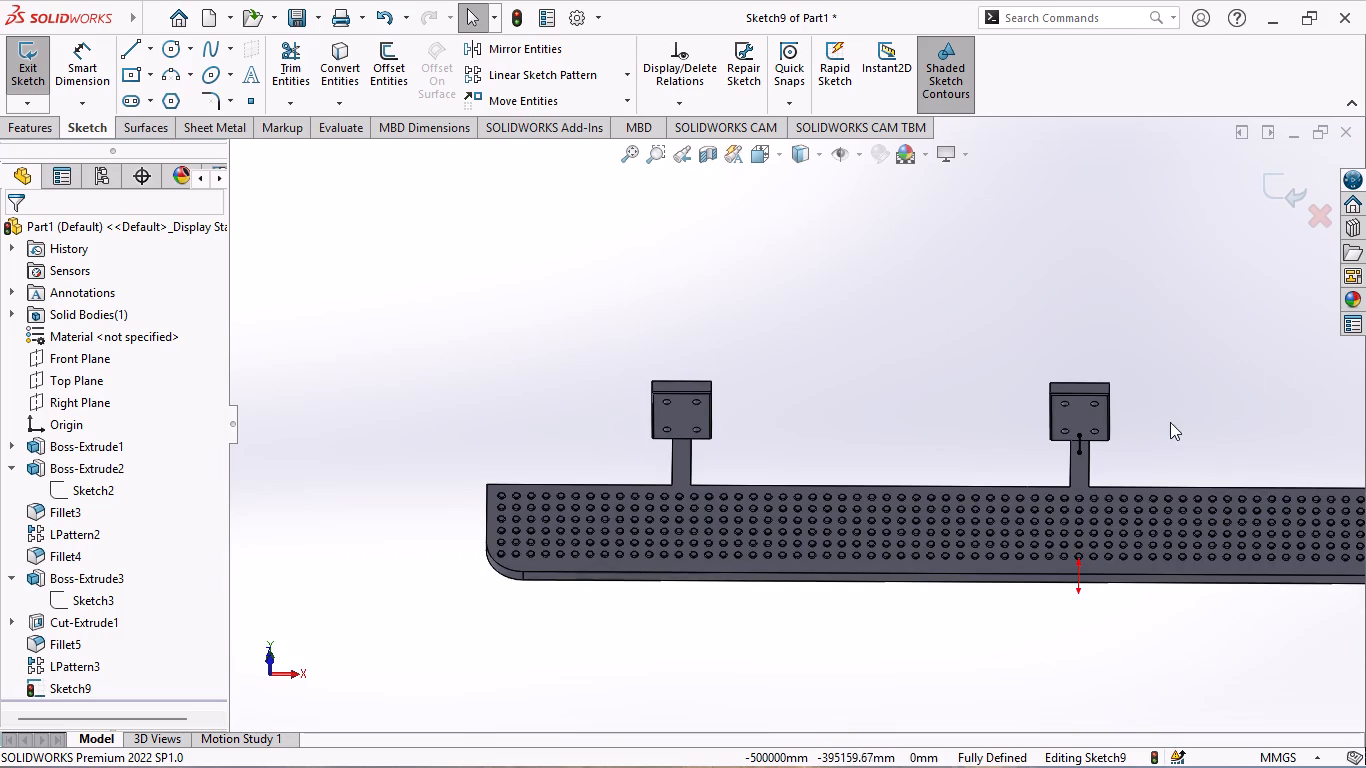
scroll(1170, 422, "down", 3)
middle_click_drag(777, 472, 922, 303)
scroll(776, 467, "up", 1)
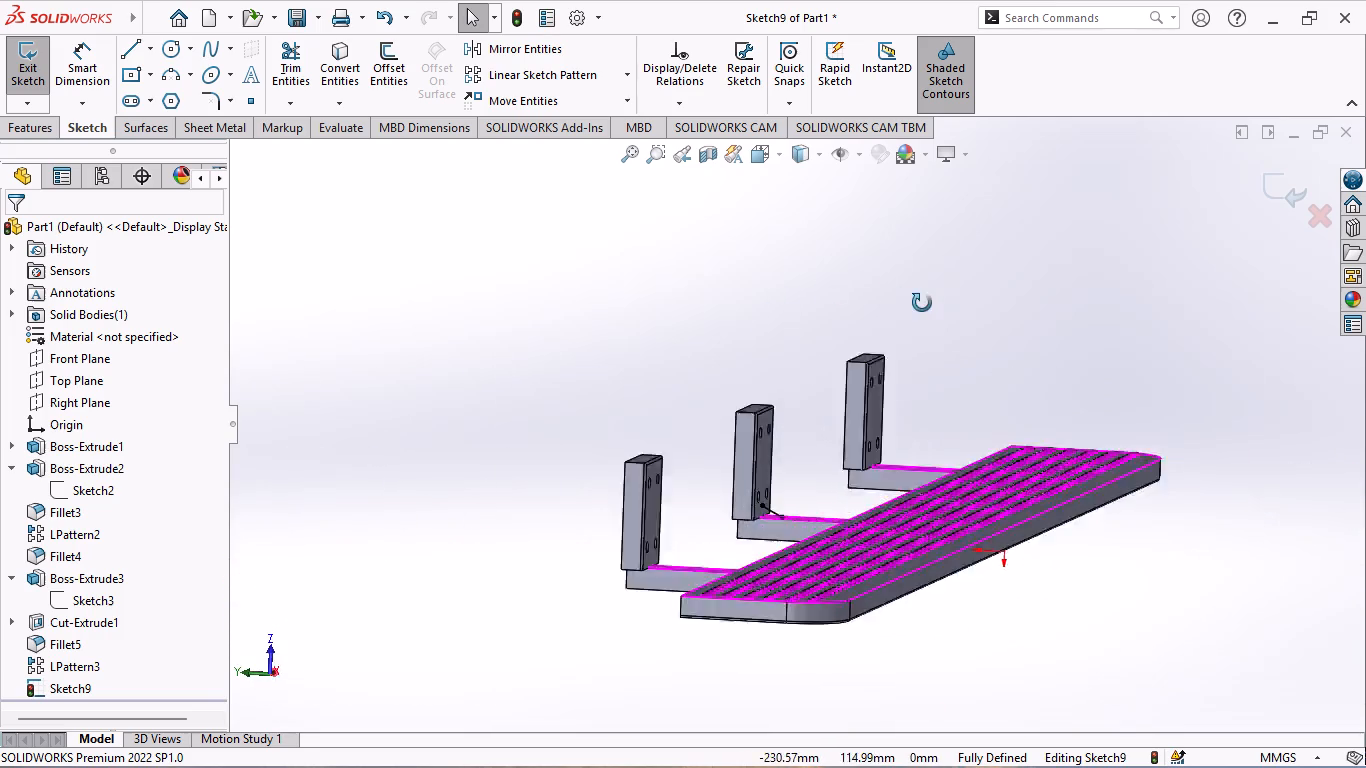
middle_click_drag(922, 303, 915, 277)
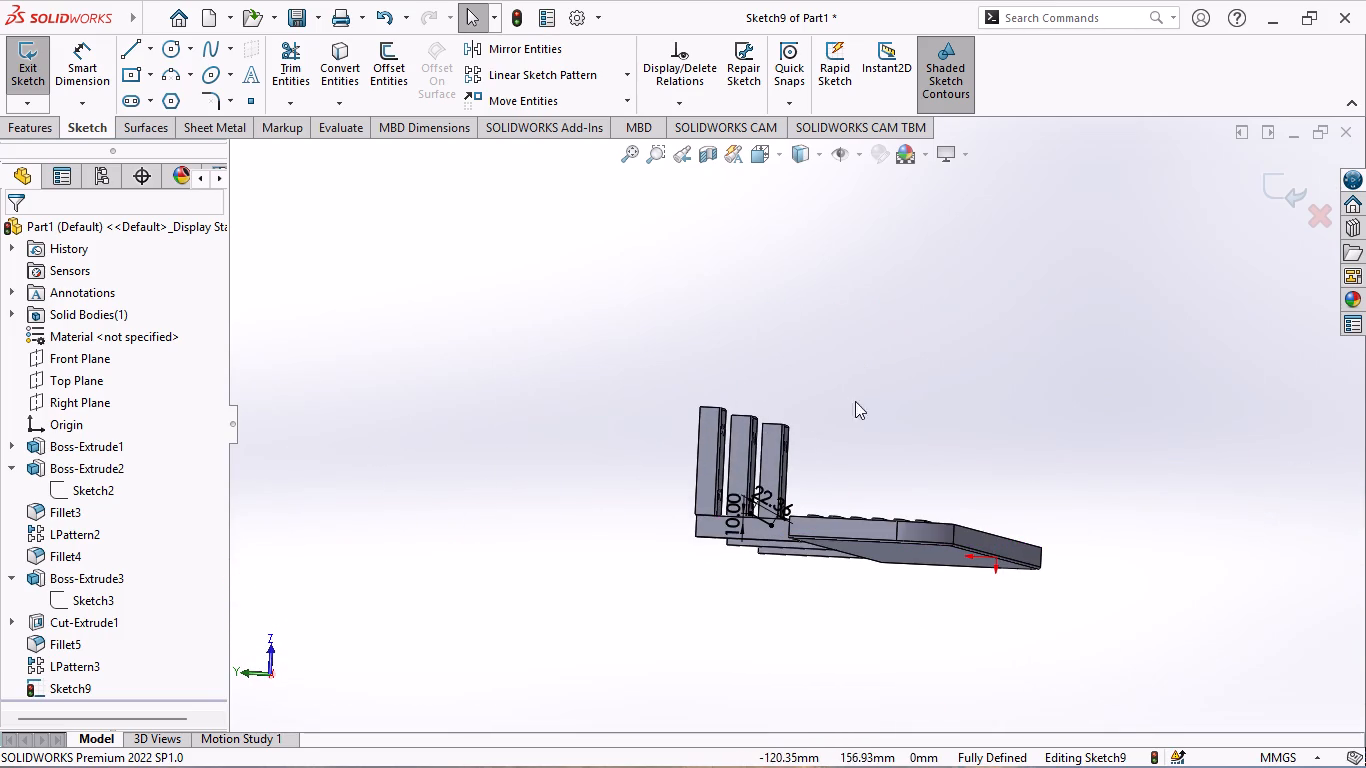
scroll(873, 390, "down", 3)
scroll(795, 527, "down", 1)
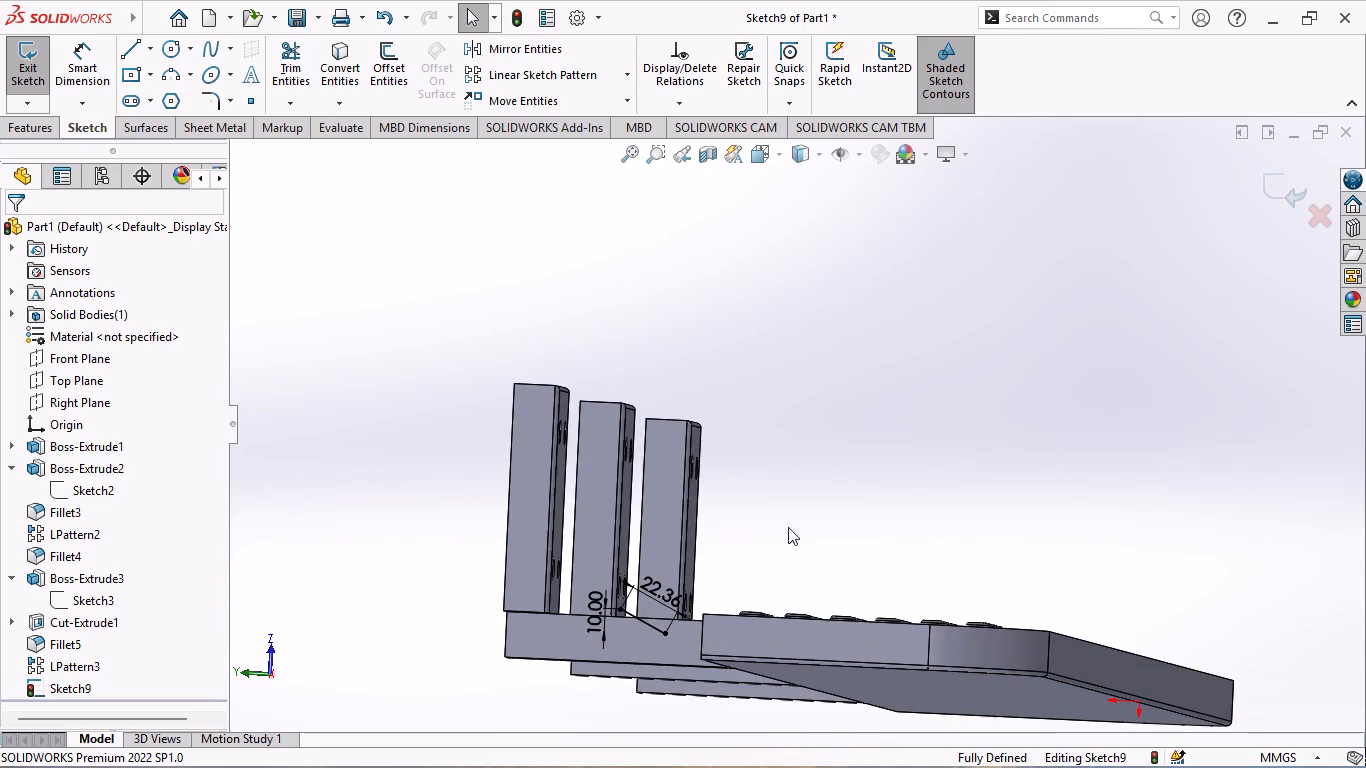
scroll(801, 505, "down", 1)
middle_click_drag(797, 514, 808, 529)
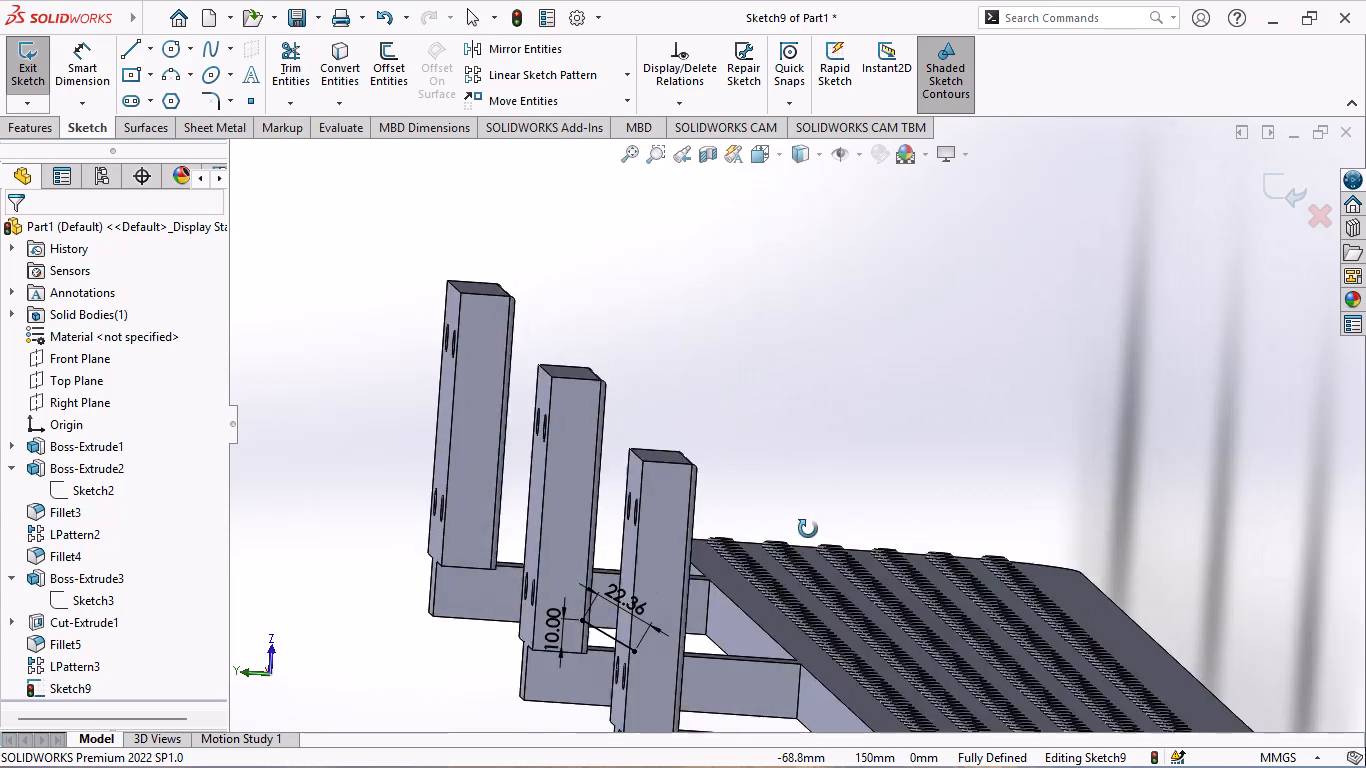
middle_click_drag(808, 529, 792, 513)
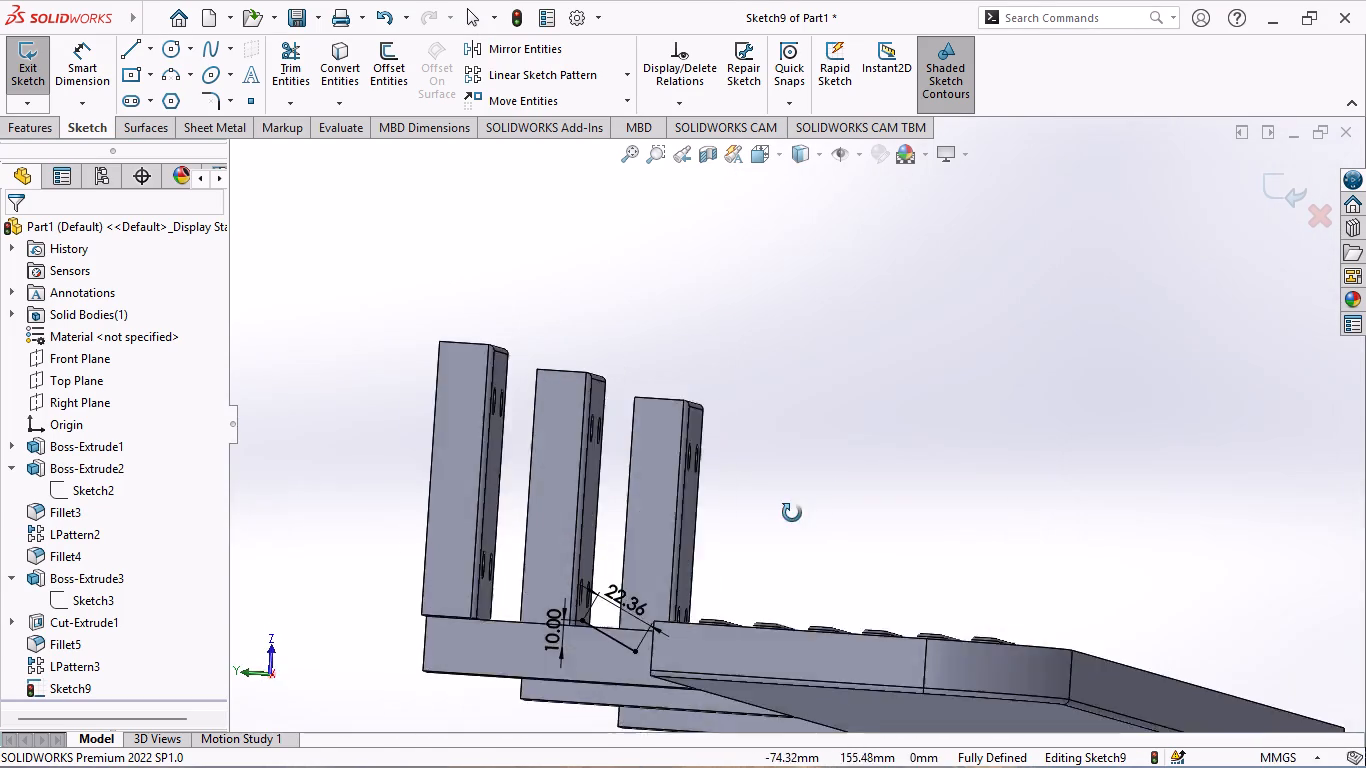
Create a 10 mm thick Rib on both sides of the slanted line, filling toward the corner between the middle plate and tab.
middle_click_drag(792, 513, 791, 529)
scroll(619, 642, "down", 4)
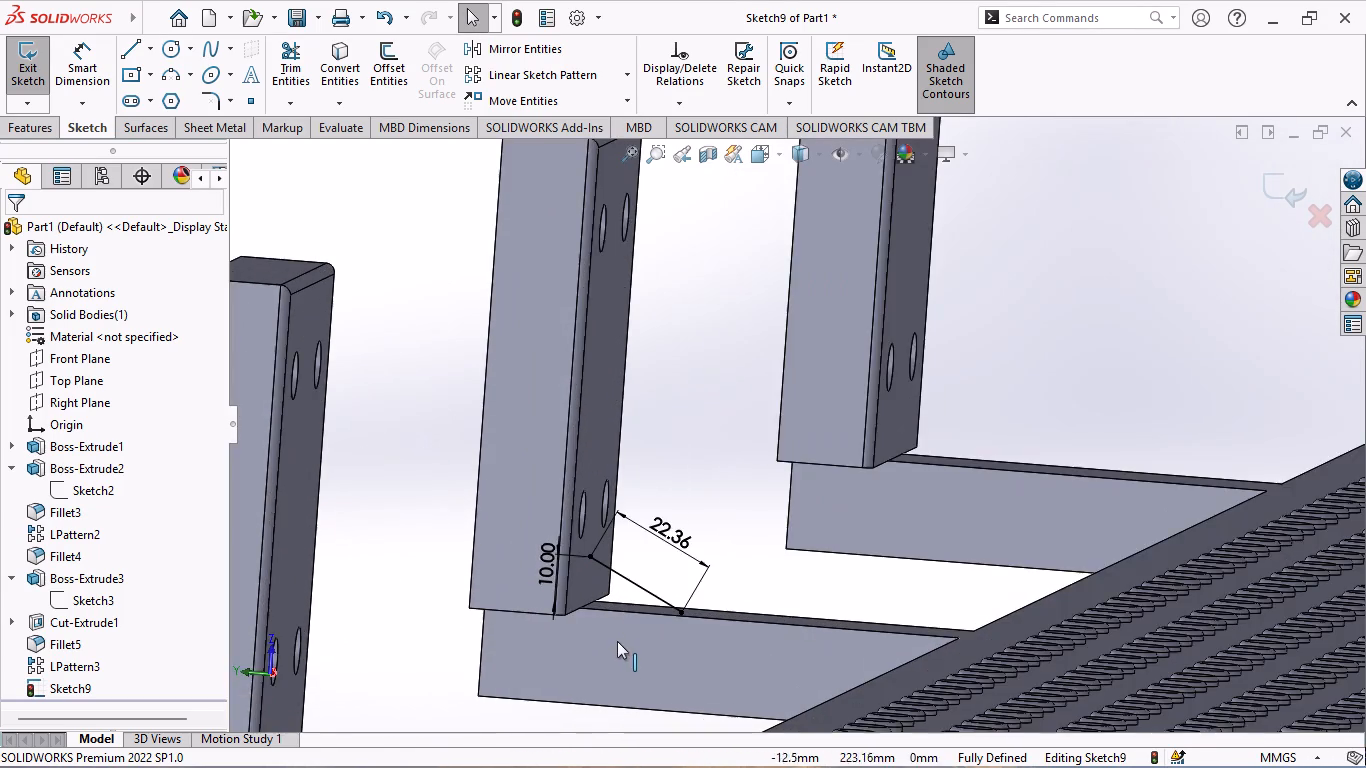
scroll(686, 554, "down", 2)
scroll(728, 515, "up", 1)
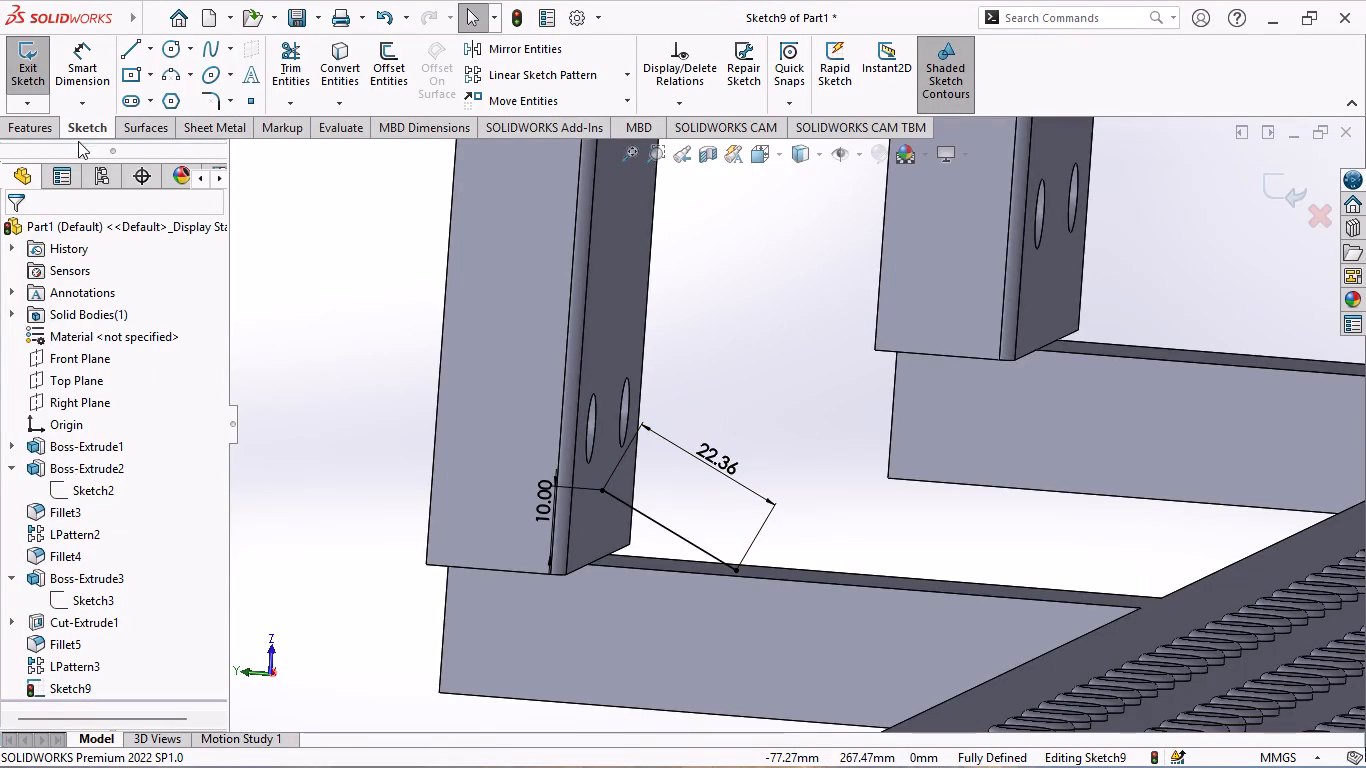
left_click(25, 124)
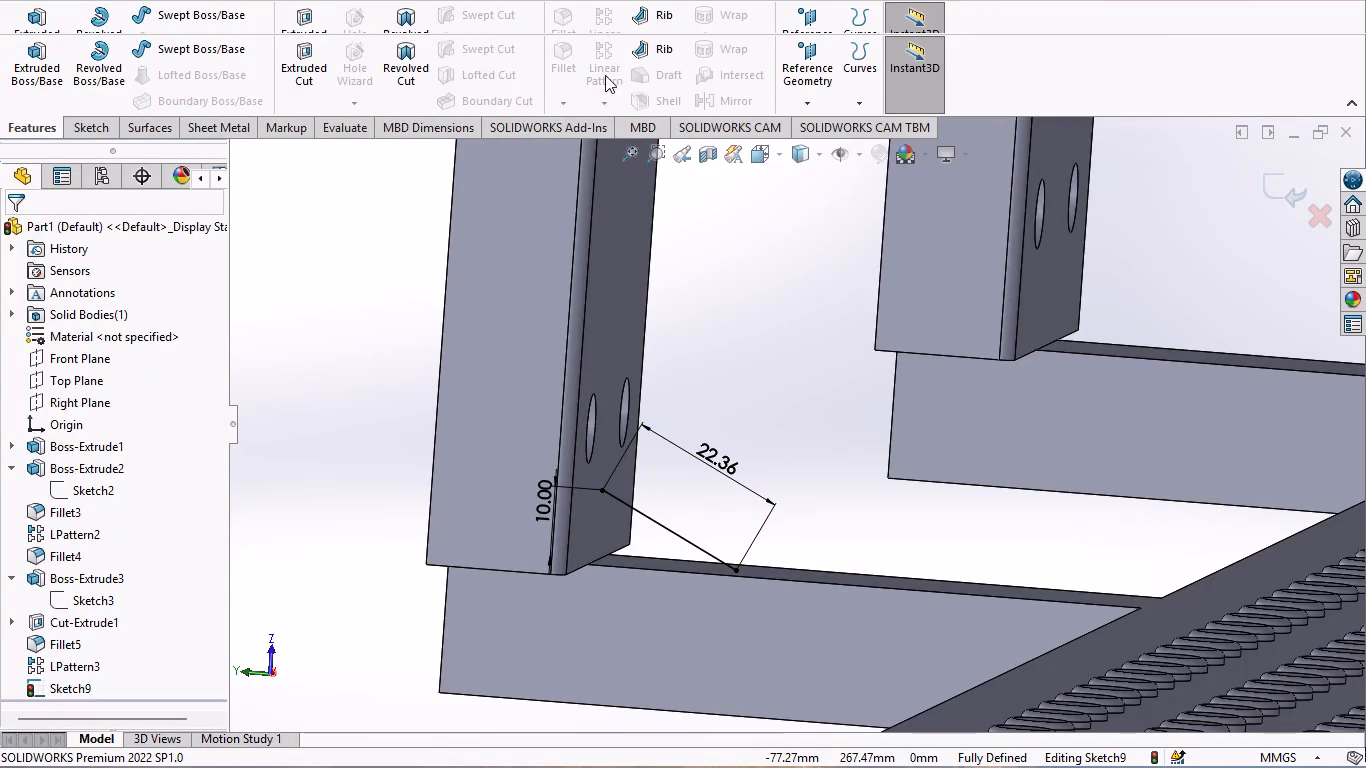
left_click(667, 52)
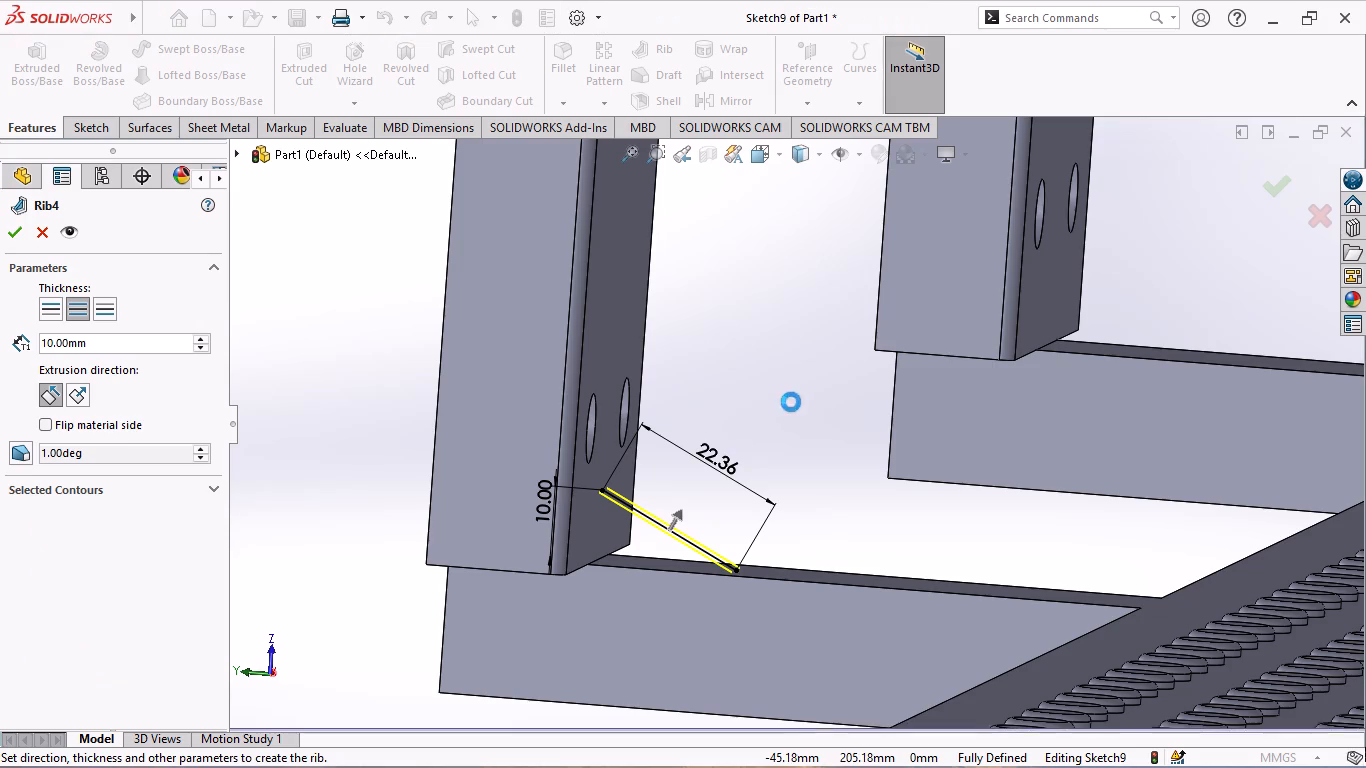
left_click(677, 505)
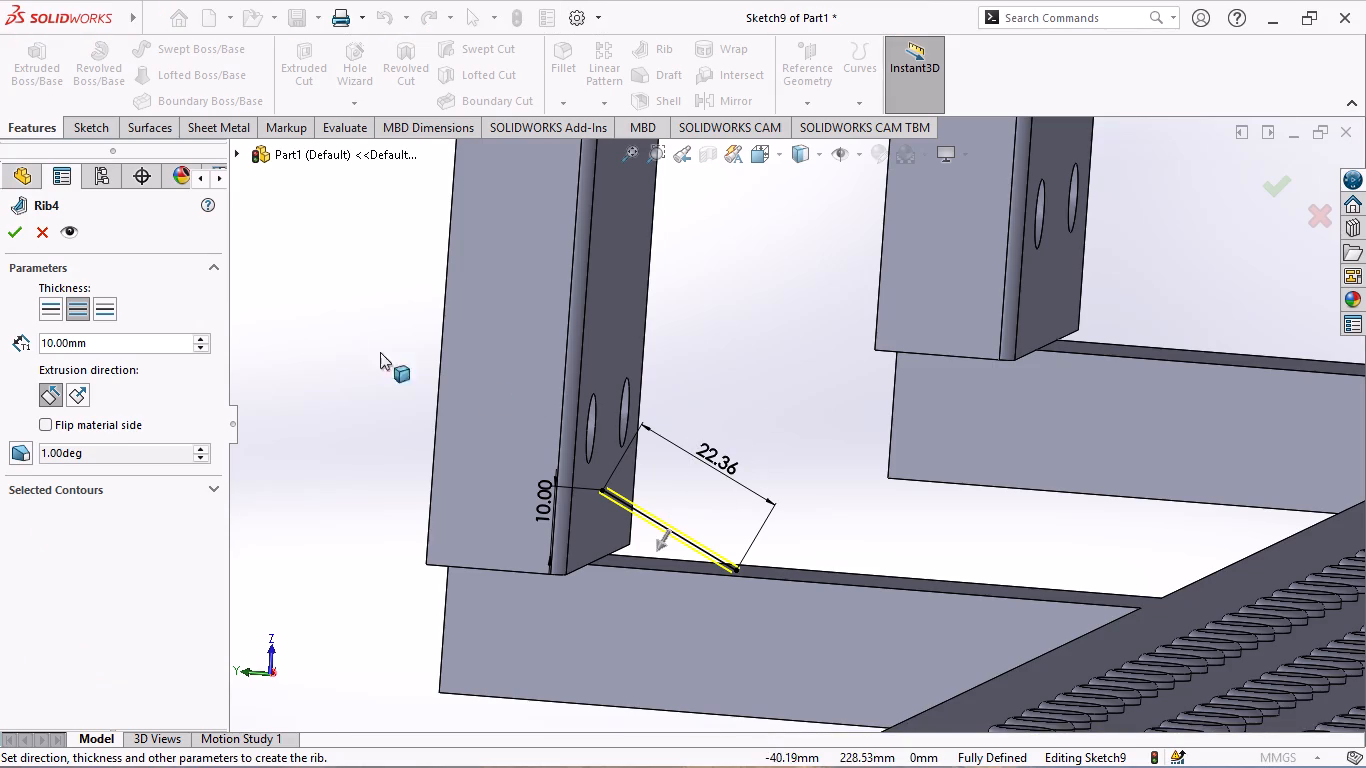
left_click(8, 232)
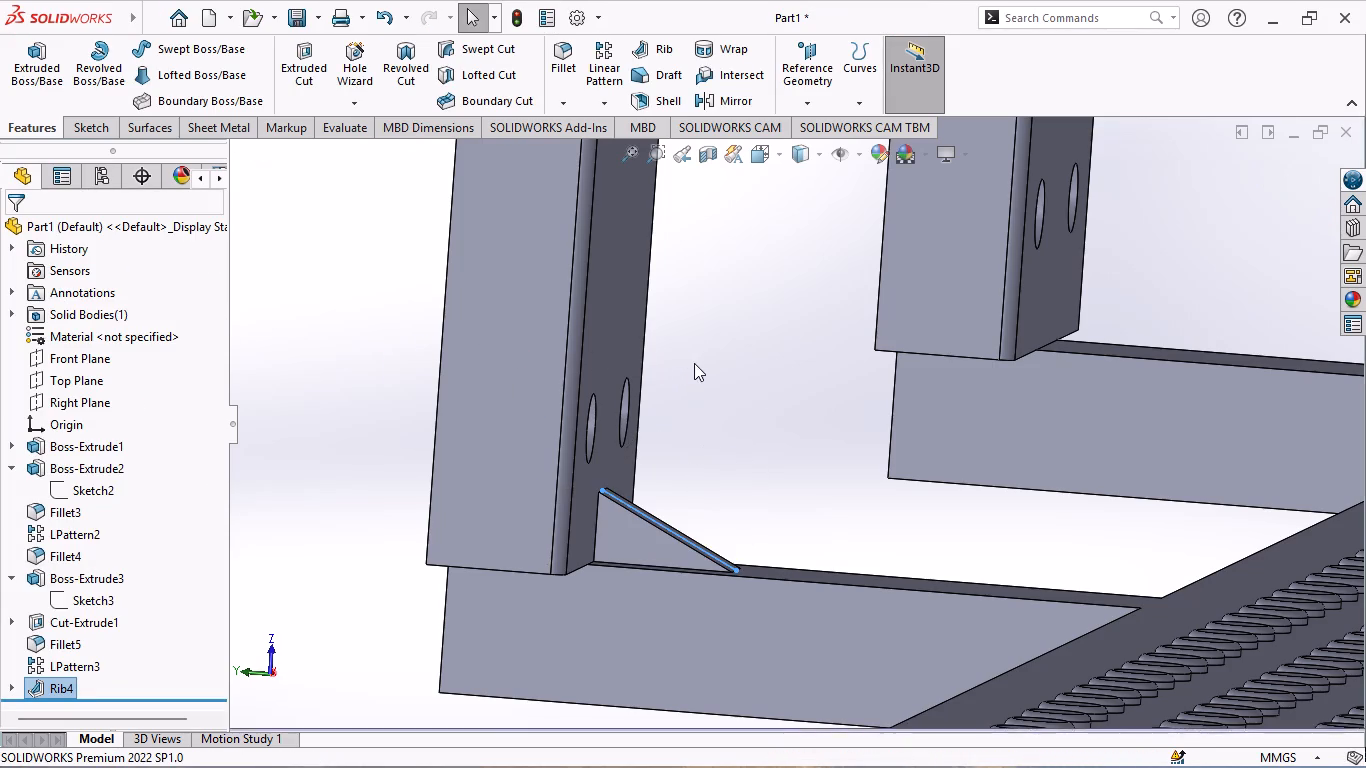
Examine the rib on the middle bracket and compare that junction with the plates and tabs of the two outer brackets.
scroll(764, 426, "up", 7)
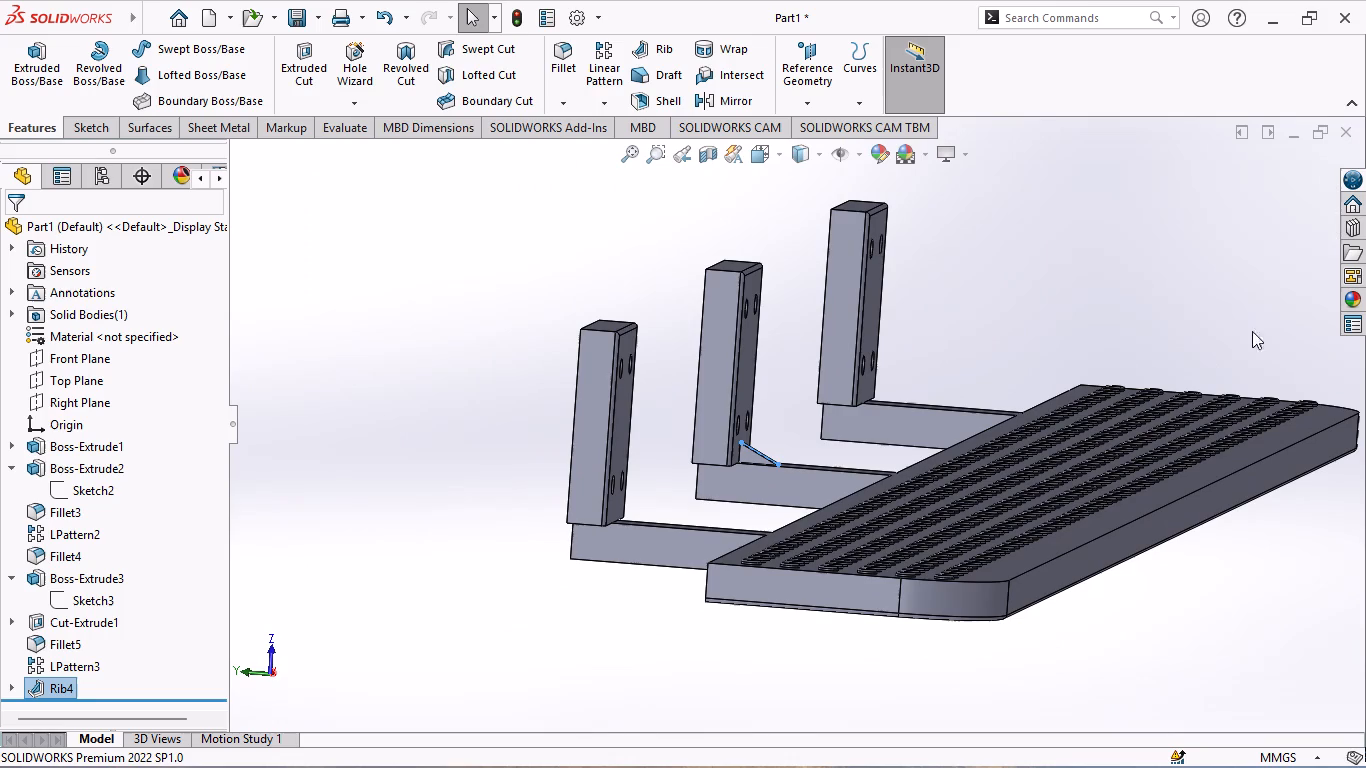
middle_click_drag(1219, 335, 1154, 446)
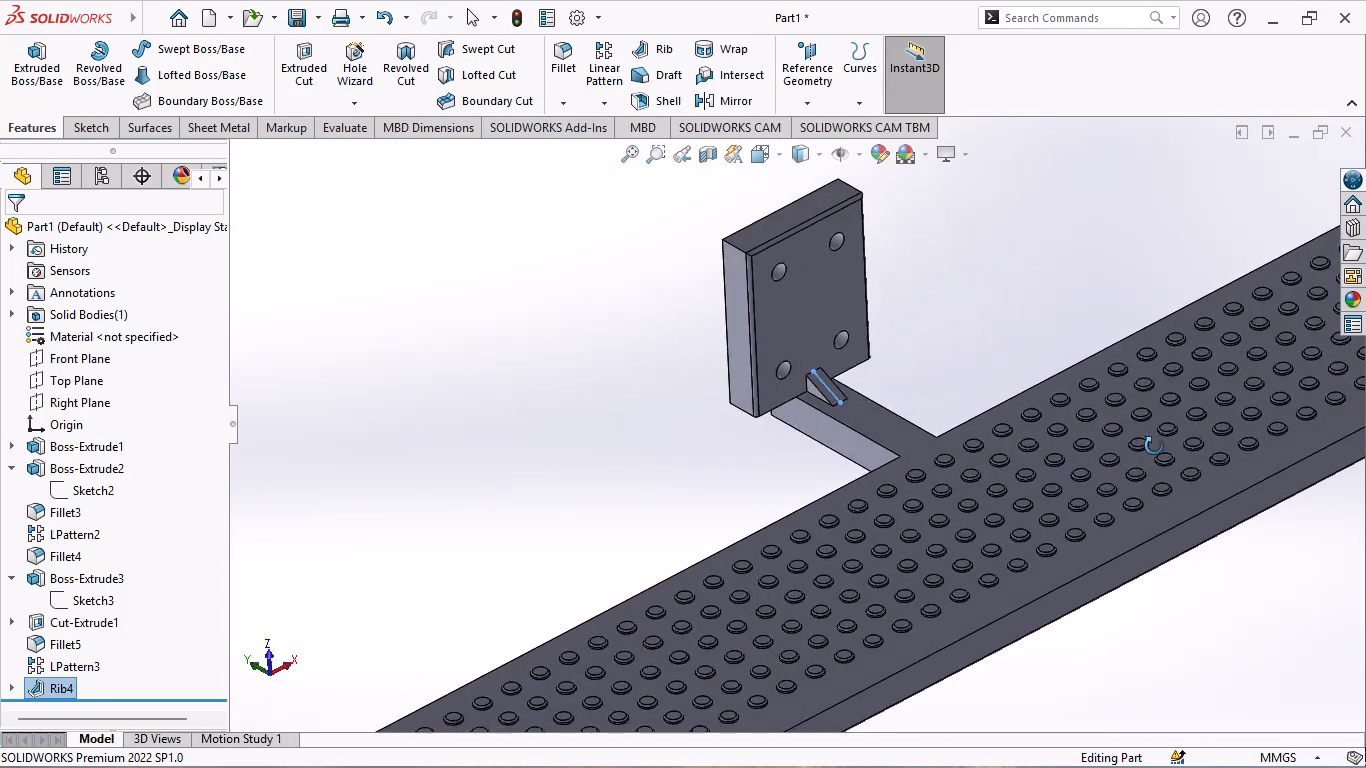
middle_click_drag(1154, 446, 1072, 525)
scroll(1065, 541, "up", 1)
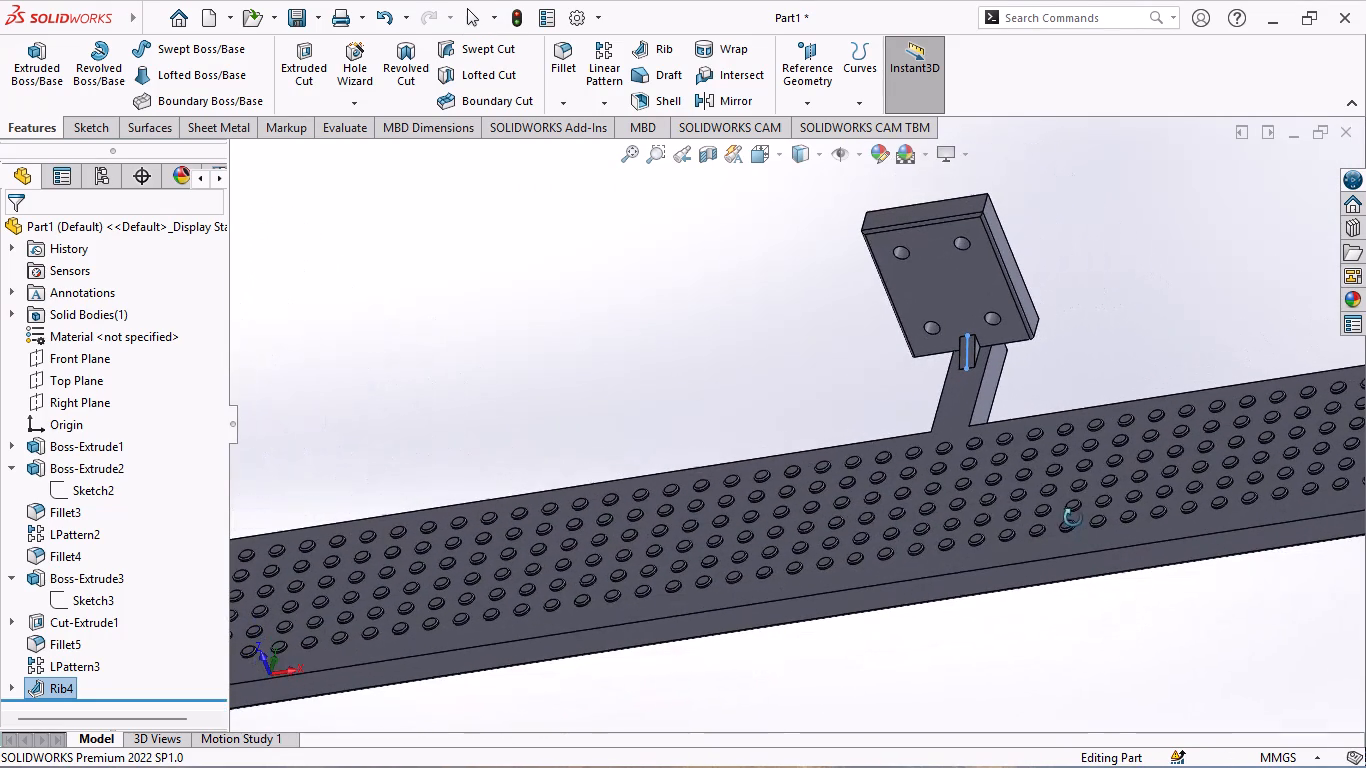
scroll(885, 404, "up", 4)
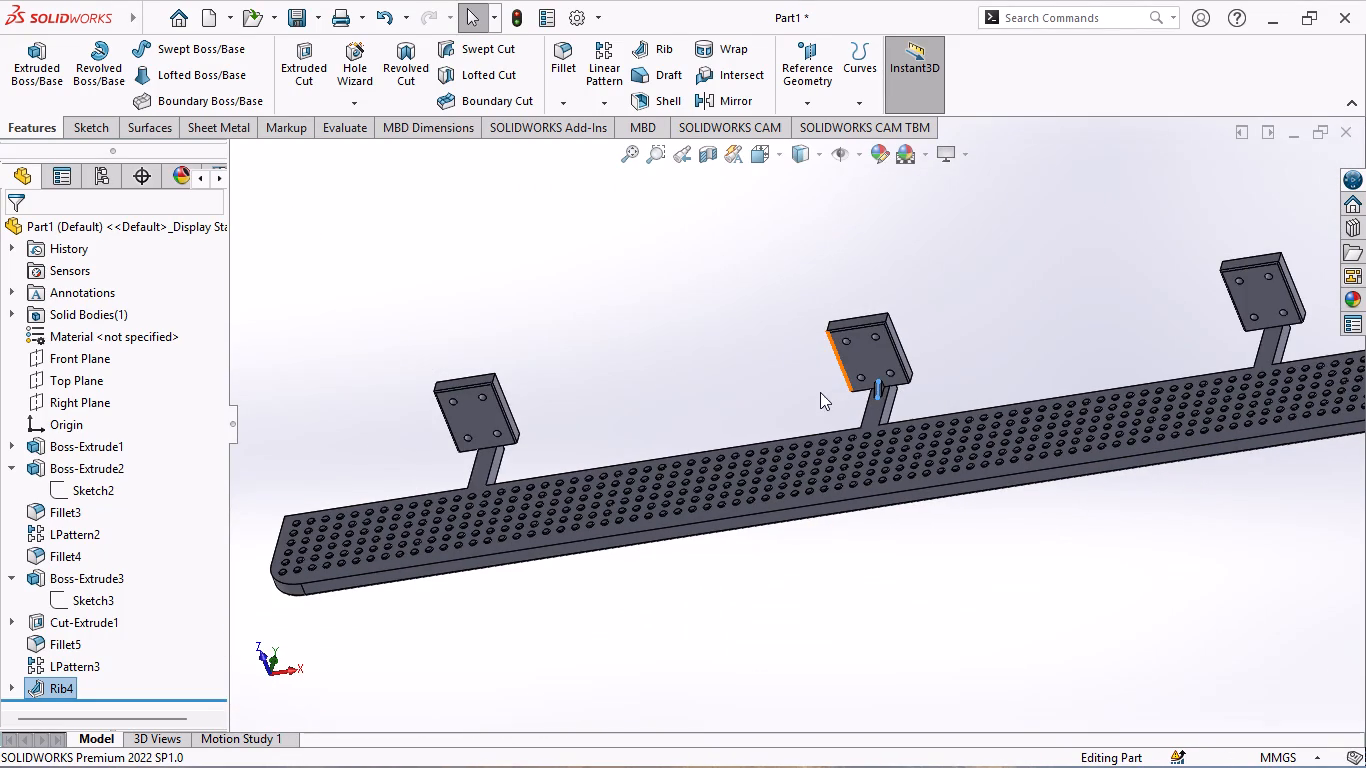
scroll(495, 441, "down", 2)
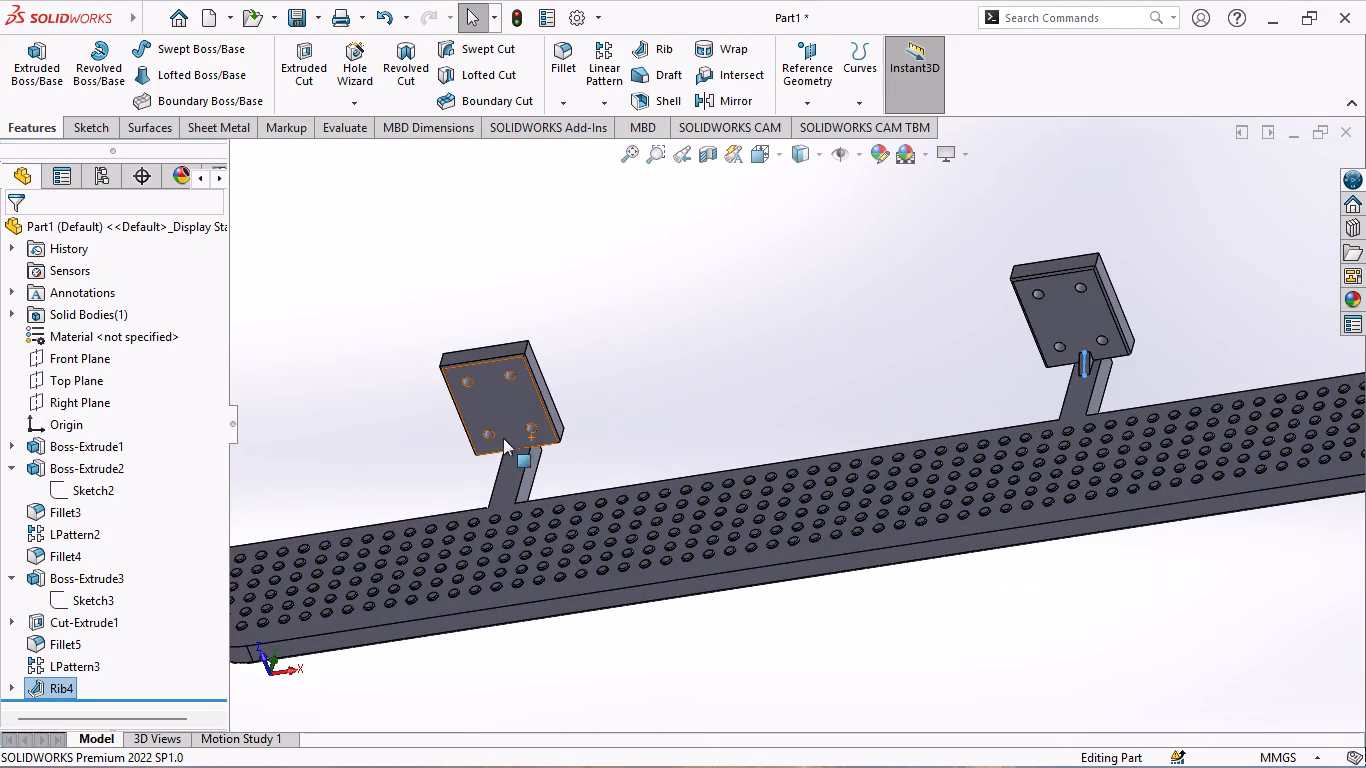
scroll(1167, 376, "down", 2)
scroll(1061, 365, "down", 2)
scroll(1132, 369, "up", 5)
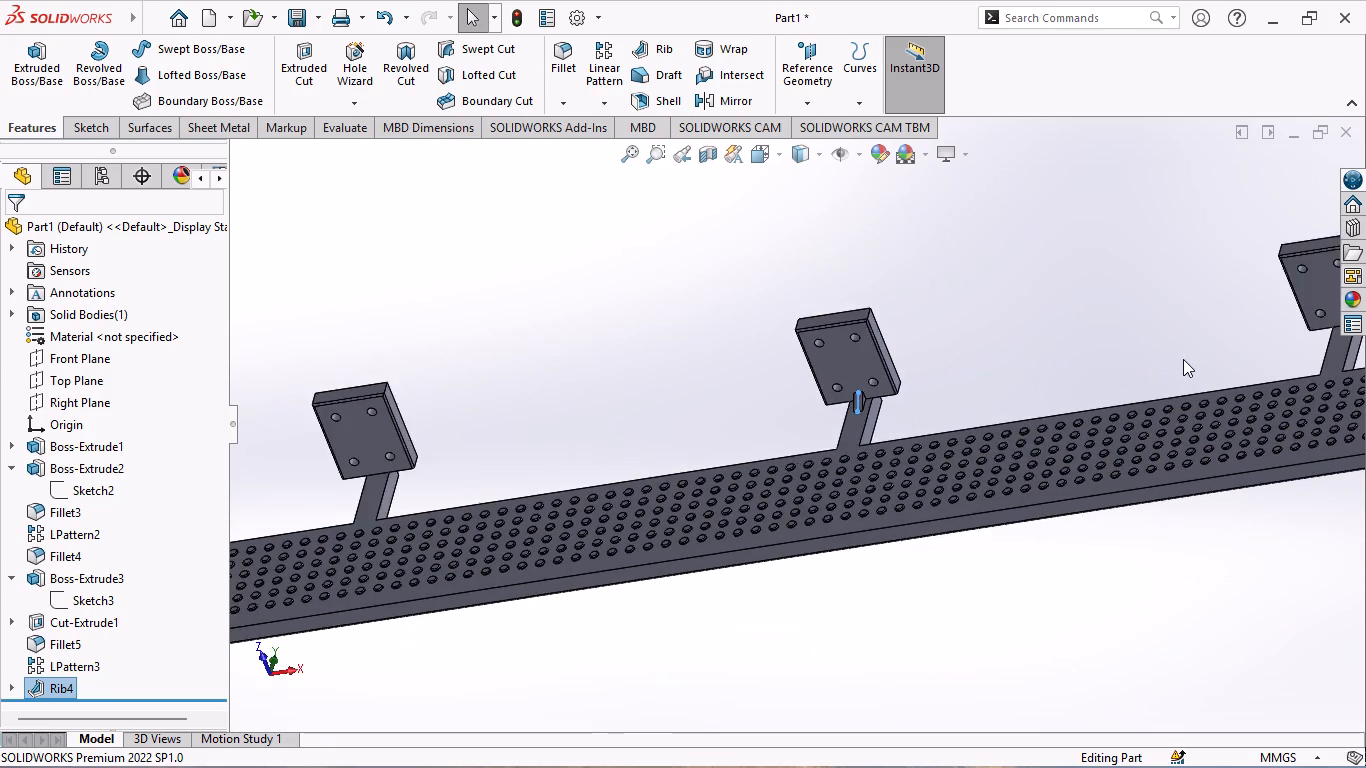
scroll(1184, 359, "up", 2)
scroll(1190, 309, "down", 3)
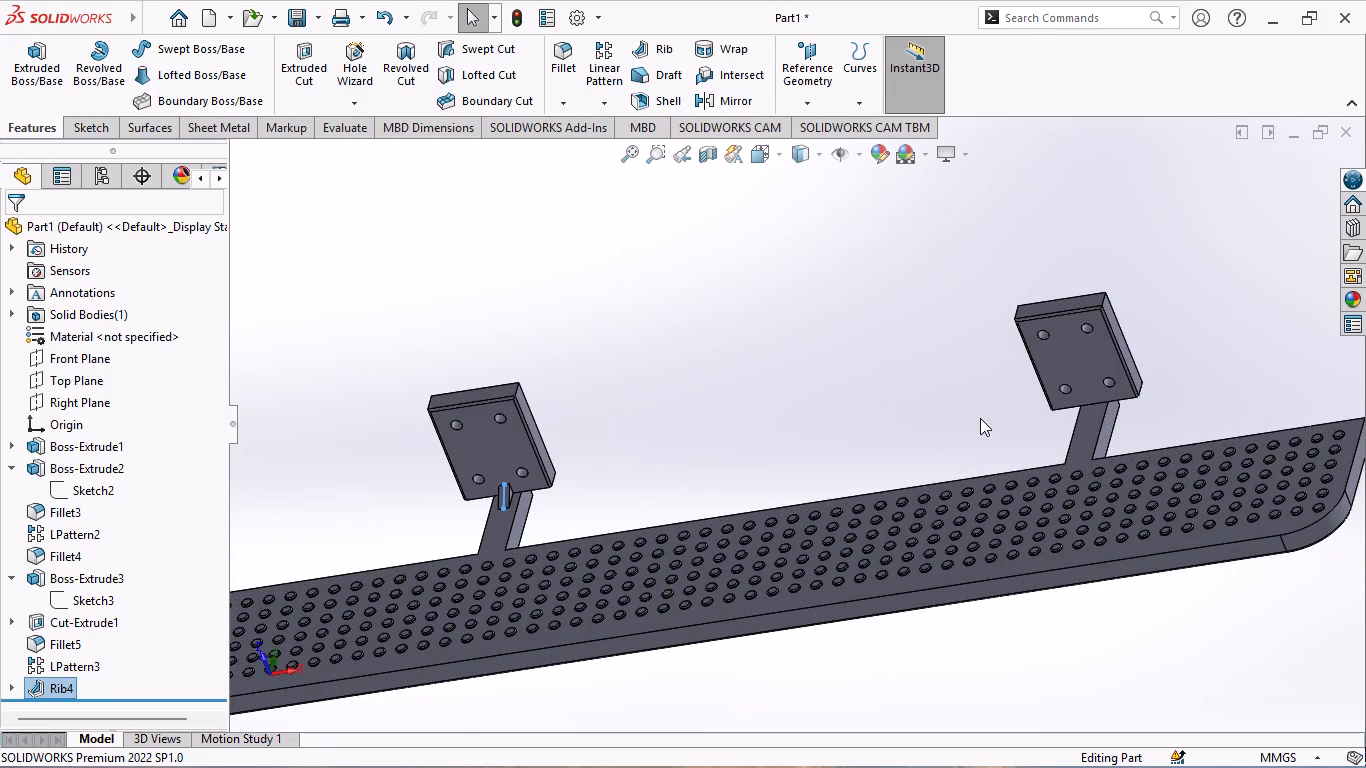
scroll(974, 421, "down", 2)
scroll(1101, 396, "down", 5)
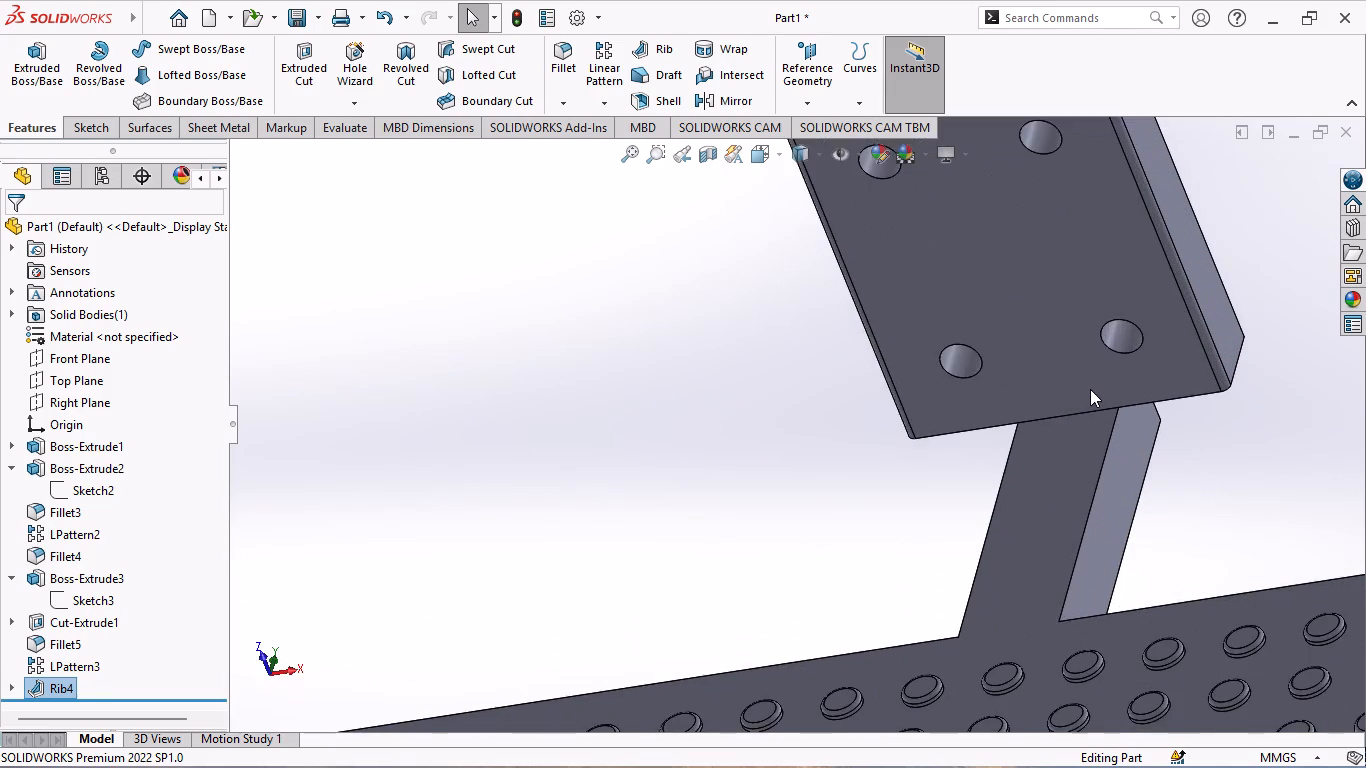
scroll(1090, 390, "up", 5)
scroll(714, 369, "up", 5)
scroll(431, 419, "up", 2)
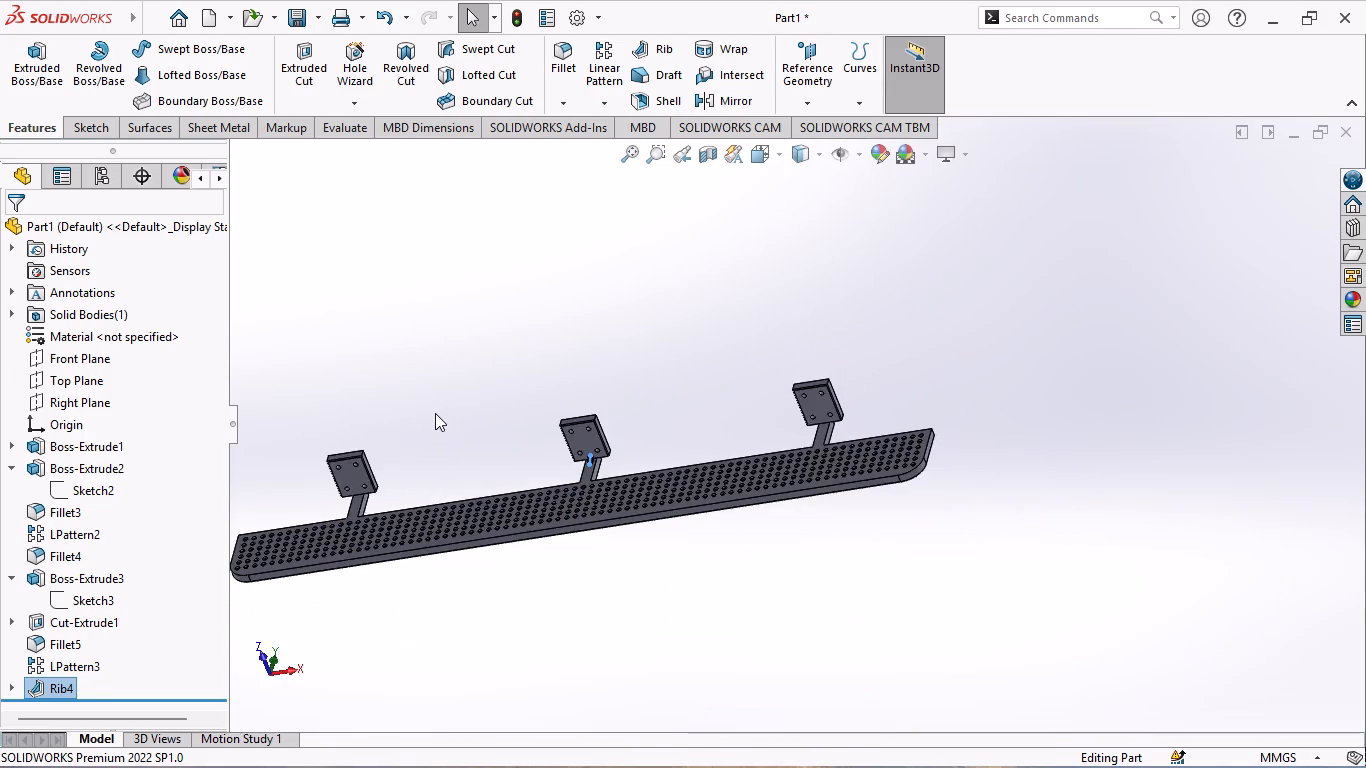
scroll(435, 413, "down", 3)
scroll(774, 488, "down", 9)
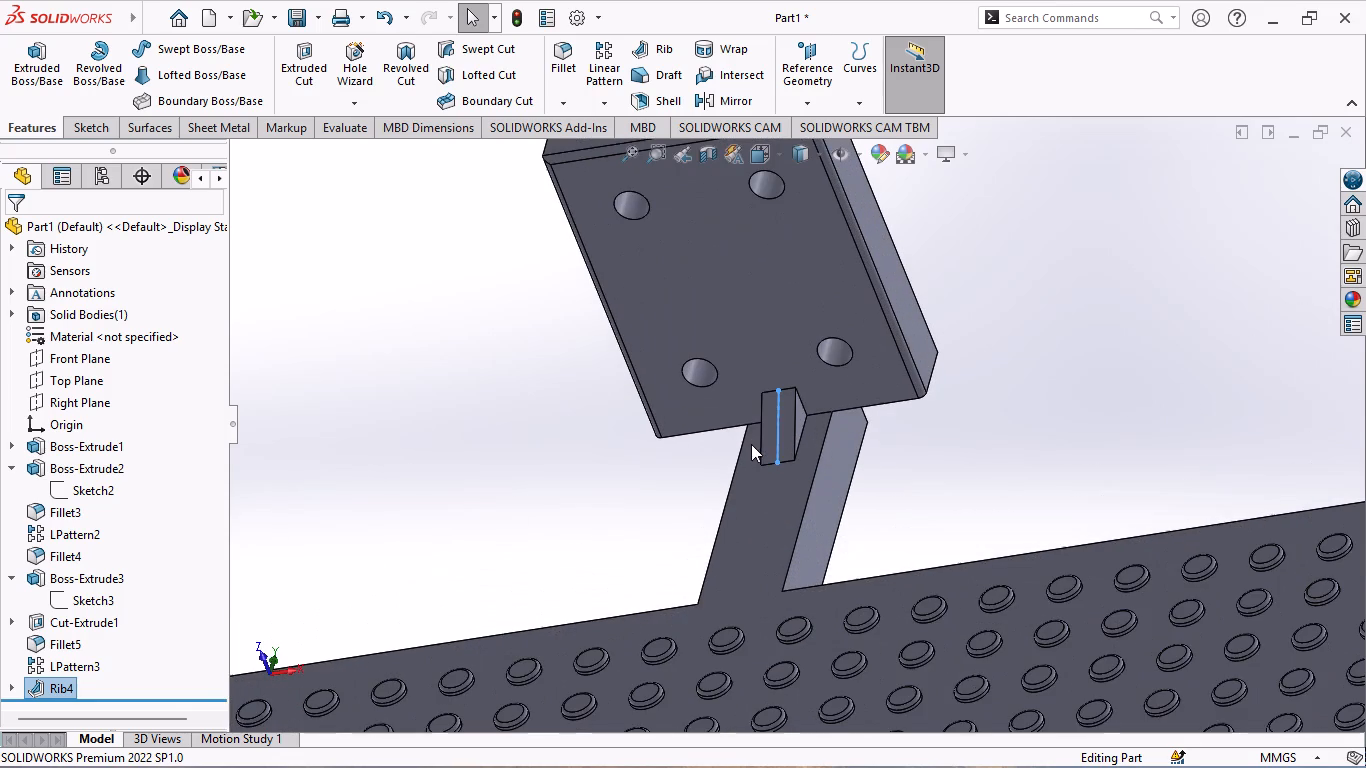
scroll(658, 462, "down", 2)
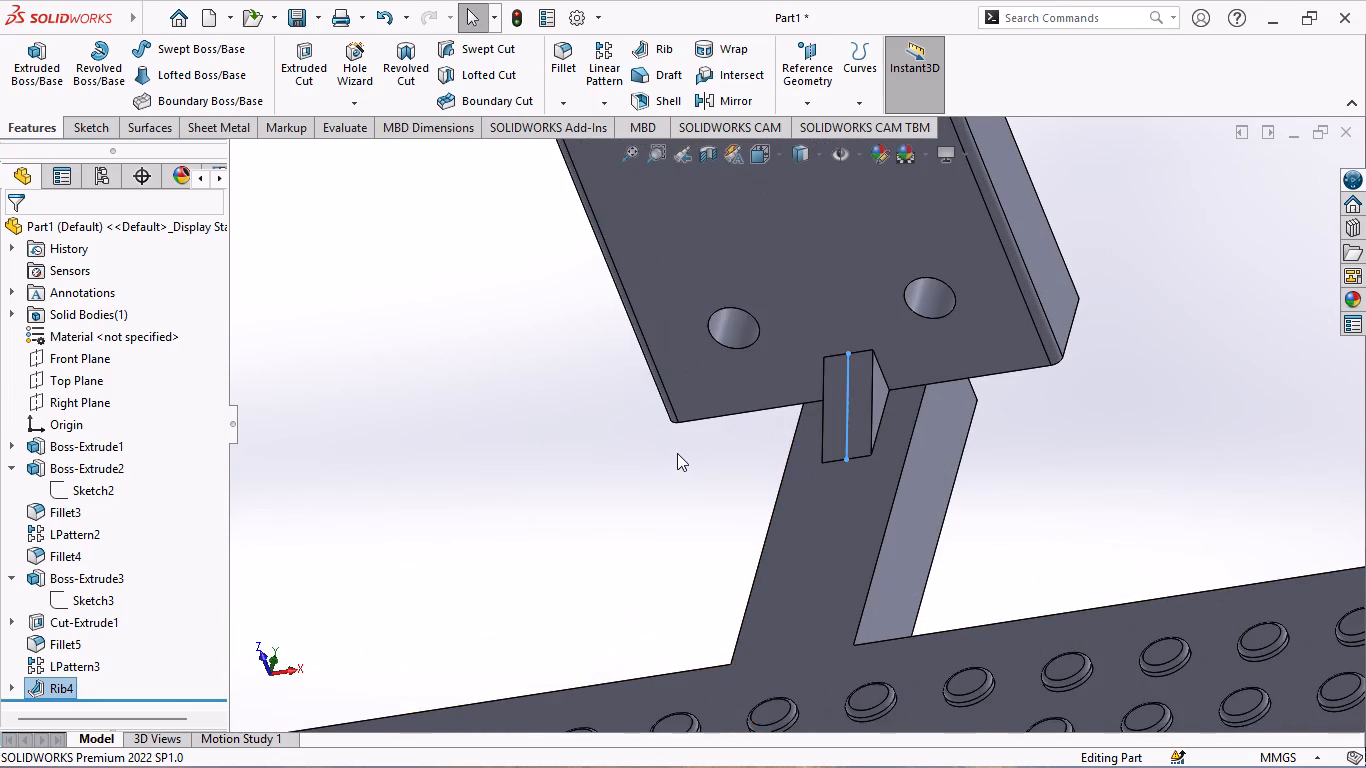
scroll(686, 452, "up", 13)
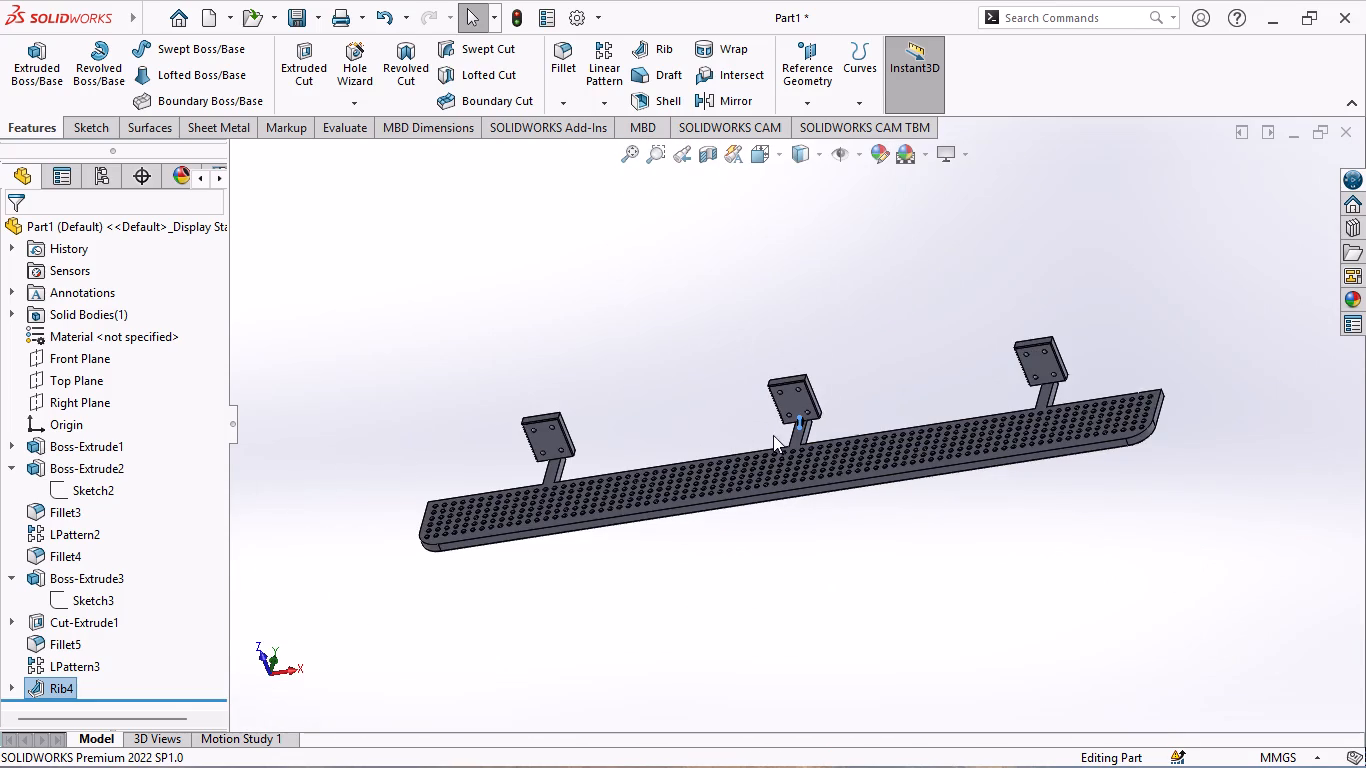
scroll(710, 431, "down", 3)
scroll(876, 428, "down", 5)
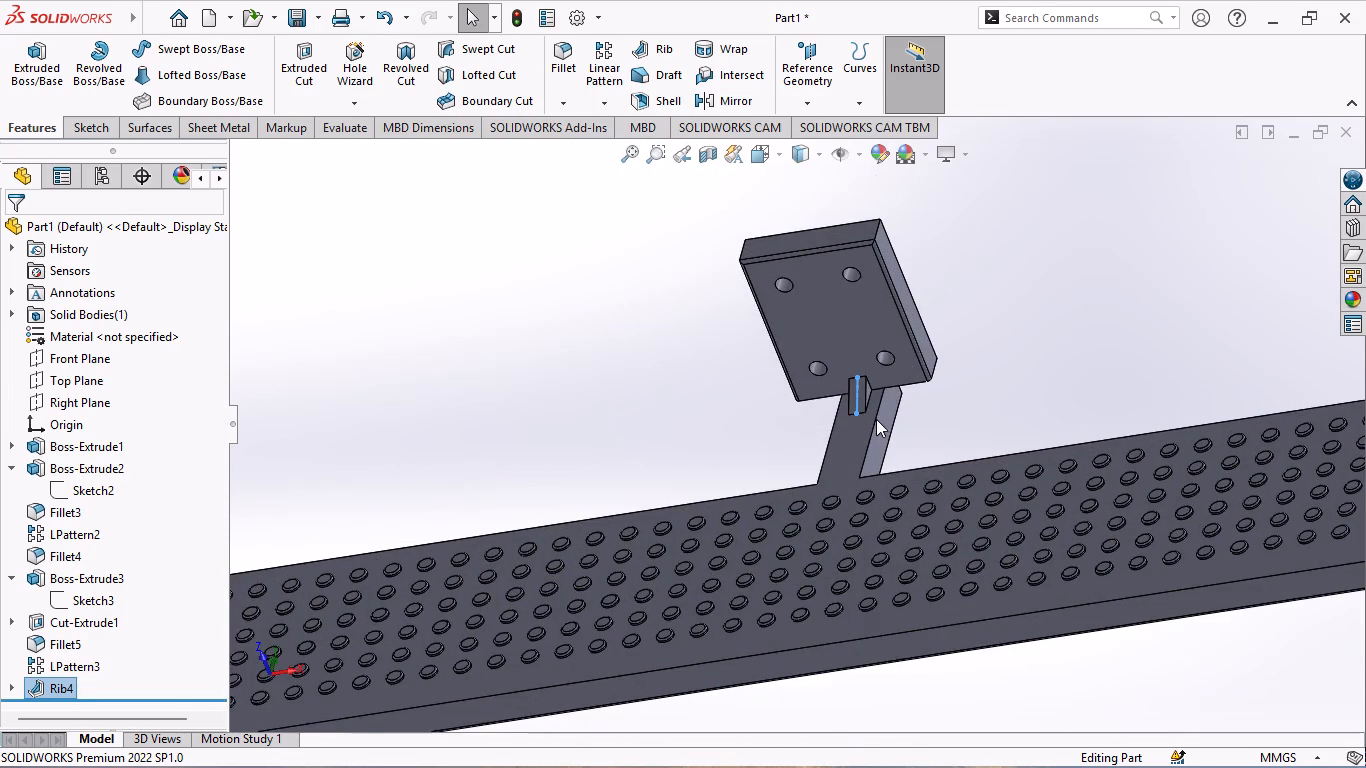
scroll(757, 423, "up", 4)
scroll(392, 407, "up", 2)
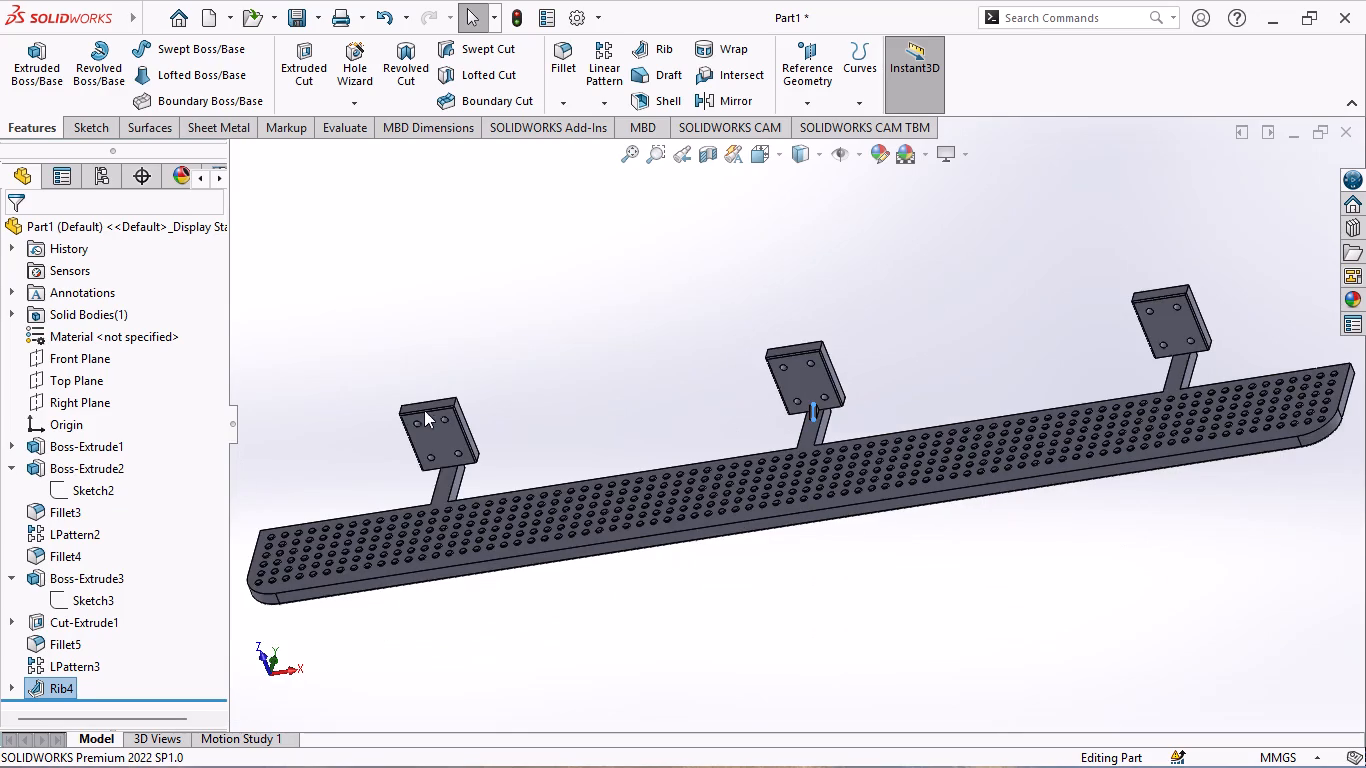
scroll(434, 420, "down", 10)
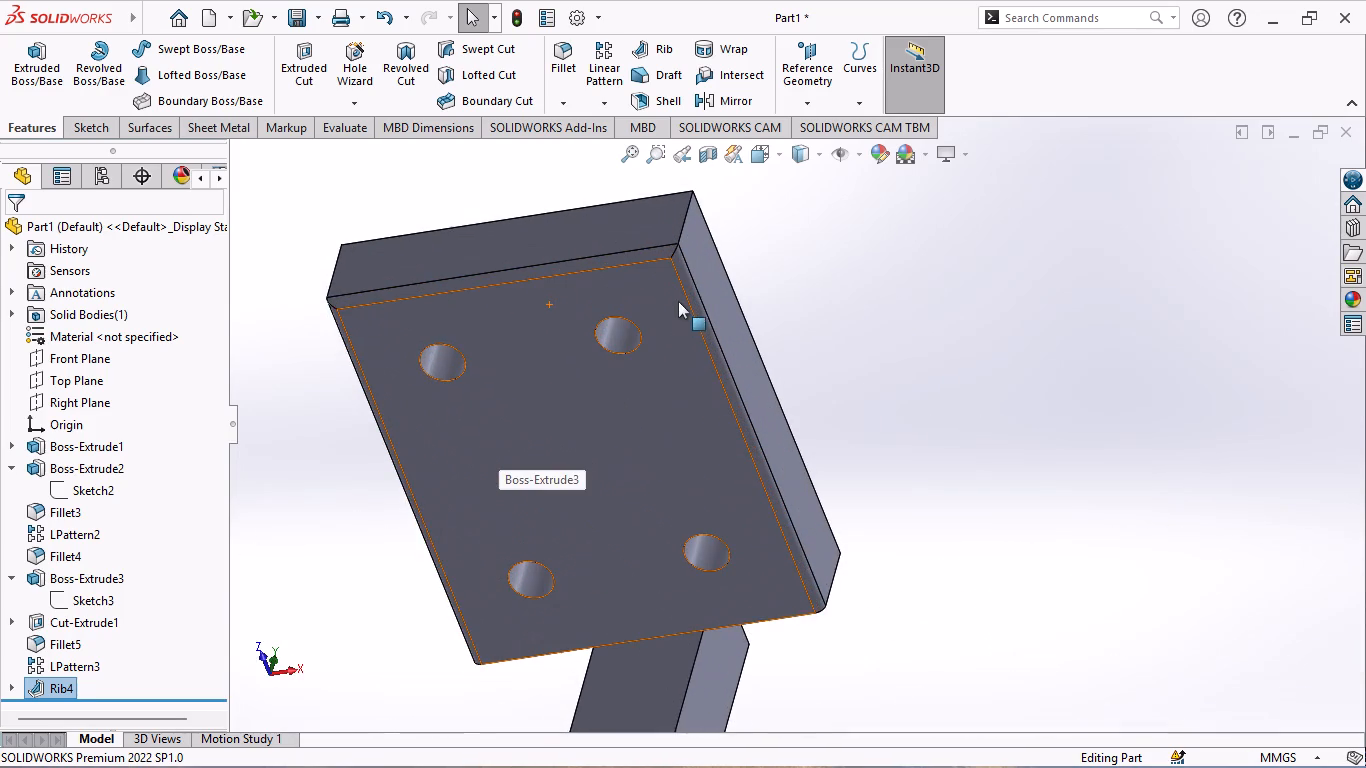
scroll(668, 301, "down", 12)
scroll(742, 394, "up", 9)
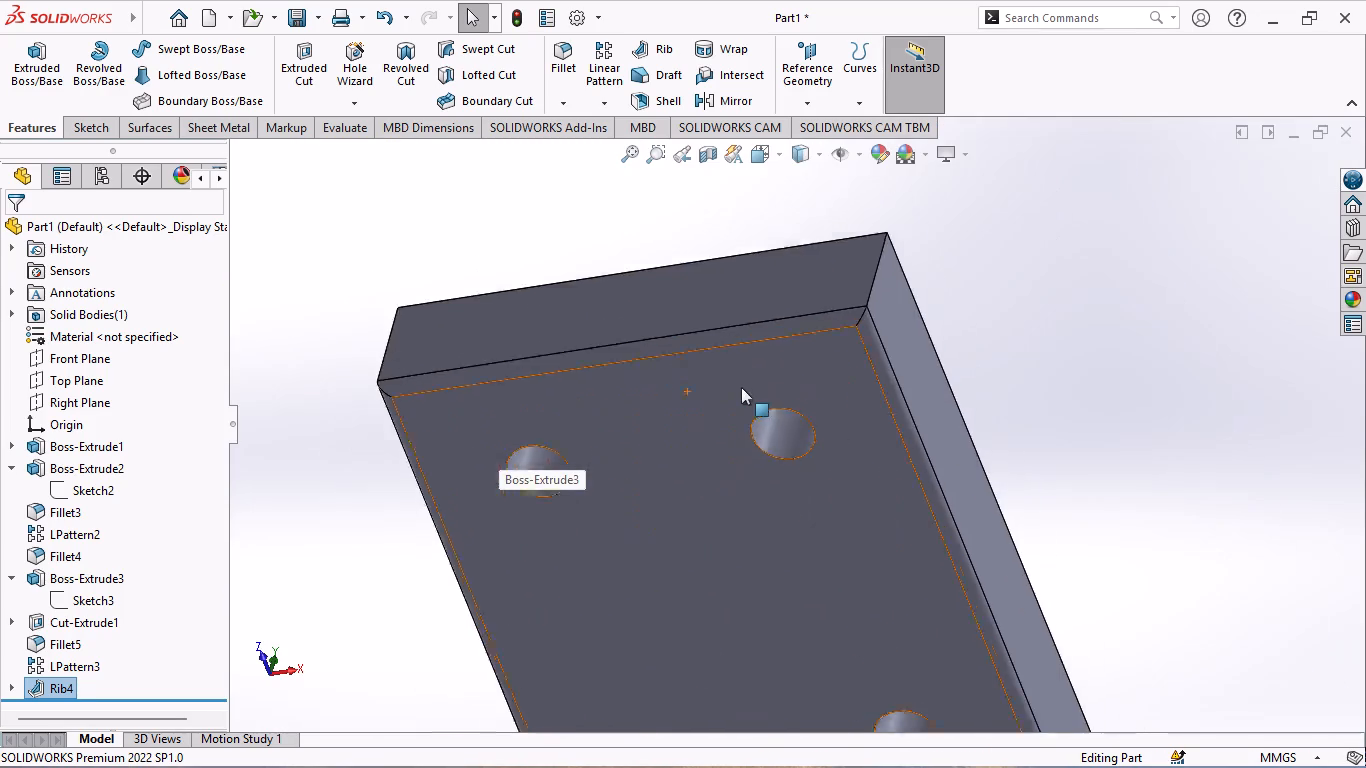
scroll(741, 387, "up", 13)
scroll(1005, 447, "up", 2)
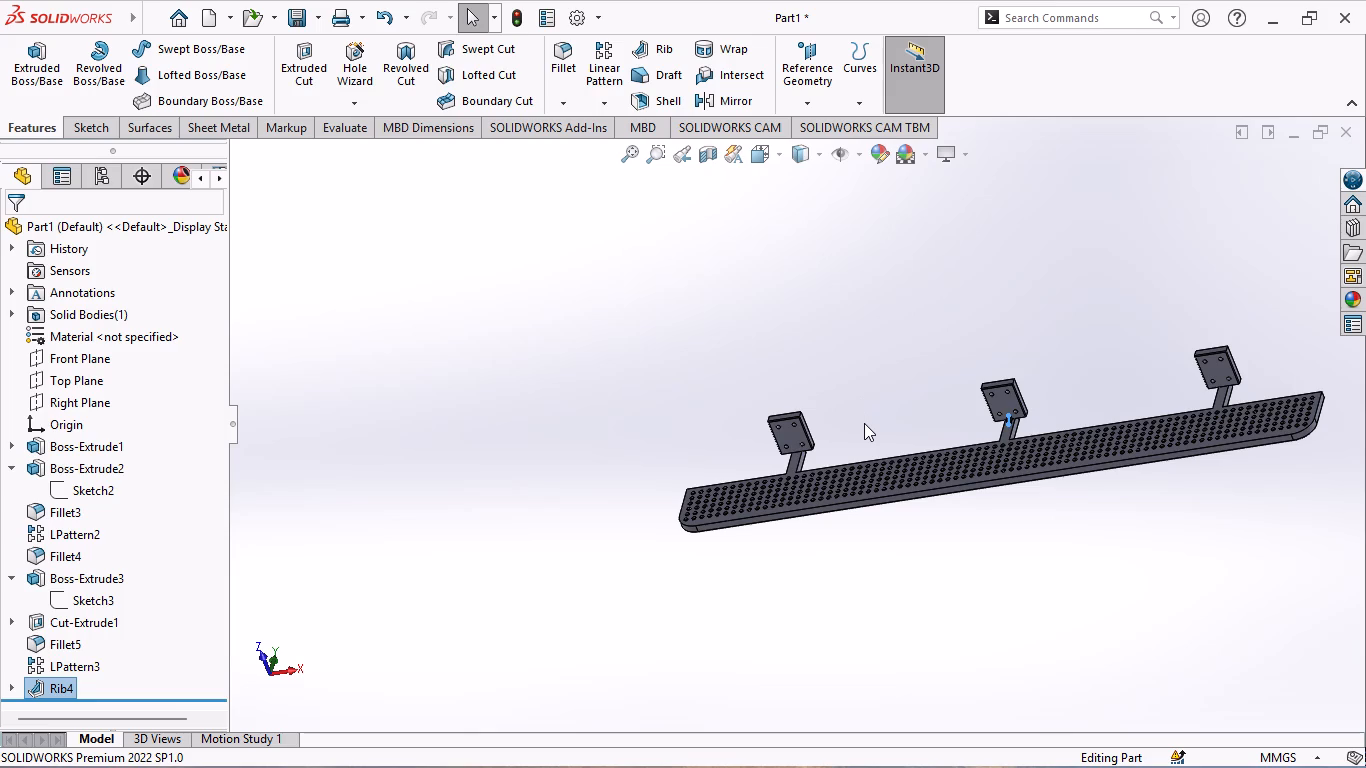
Inspect the rib at the base of the middle mounting plate up close from the front.
scroll(864, 426, "up", 2)
scroll(871, 414, "down", 4)
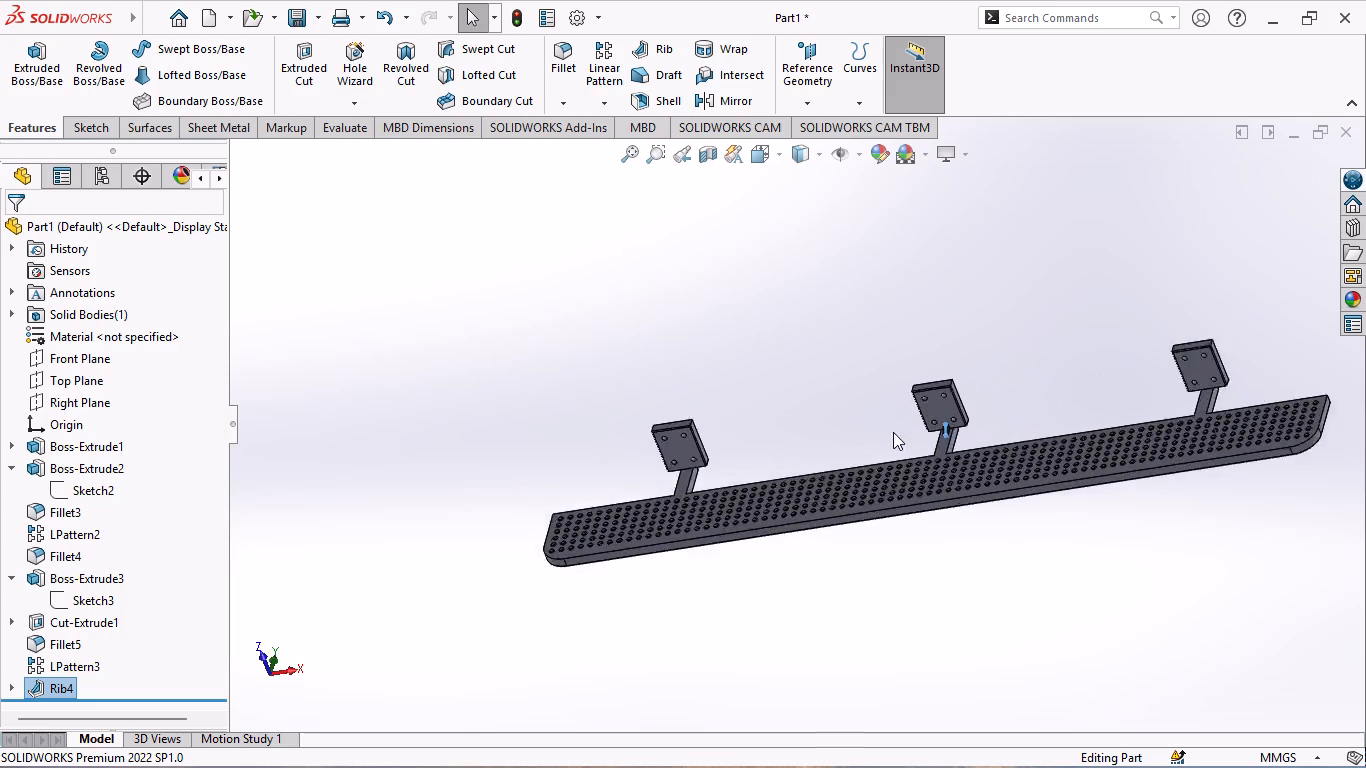
scroll(893, 432, "down", 6)
left_click(590, 395)
scroll(793, 432, "down", 2)
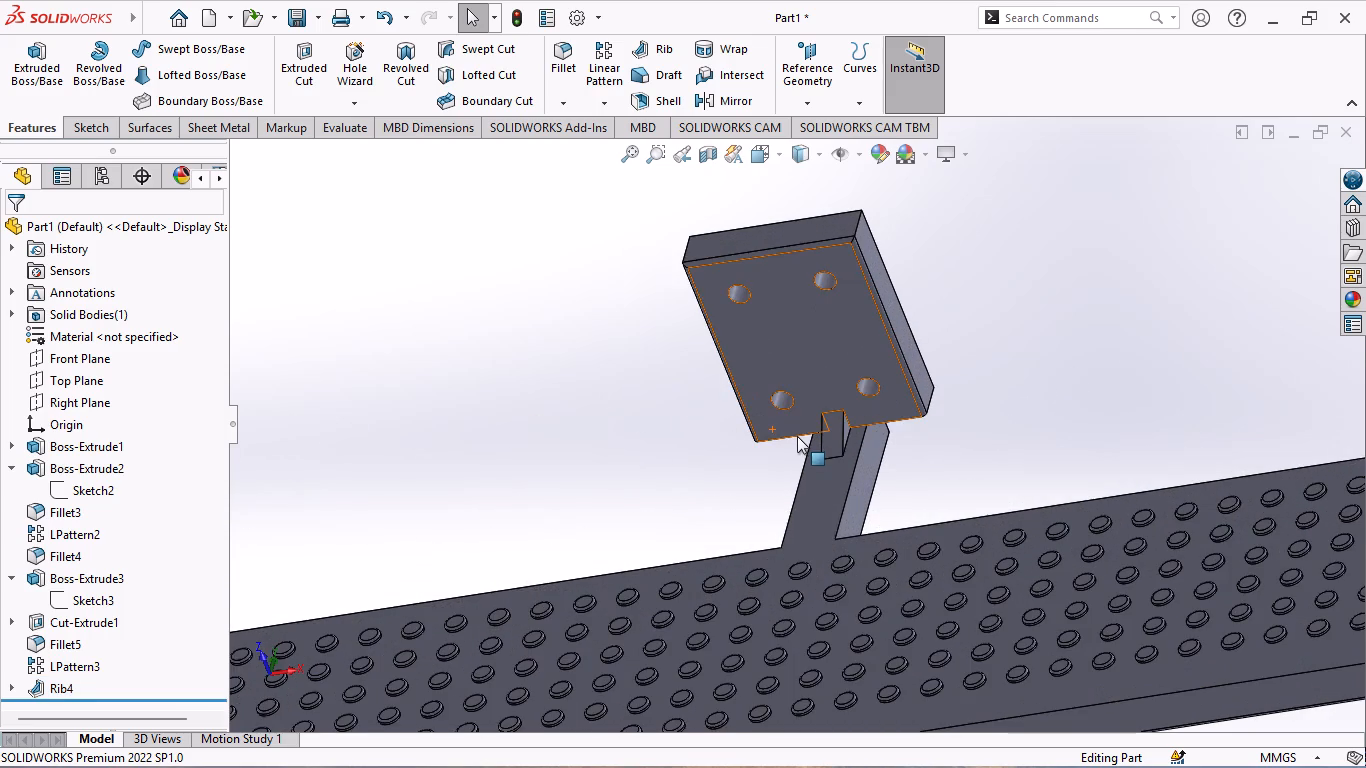
scroll(797, 434, "down", 2)
middle_click_drag(634, 447, 656, 366)
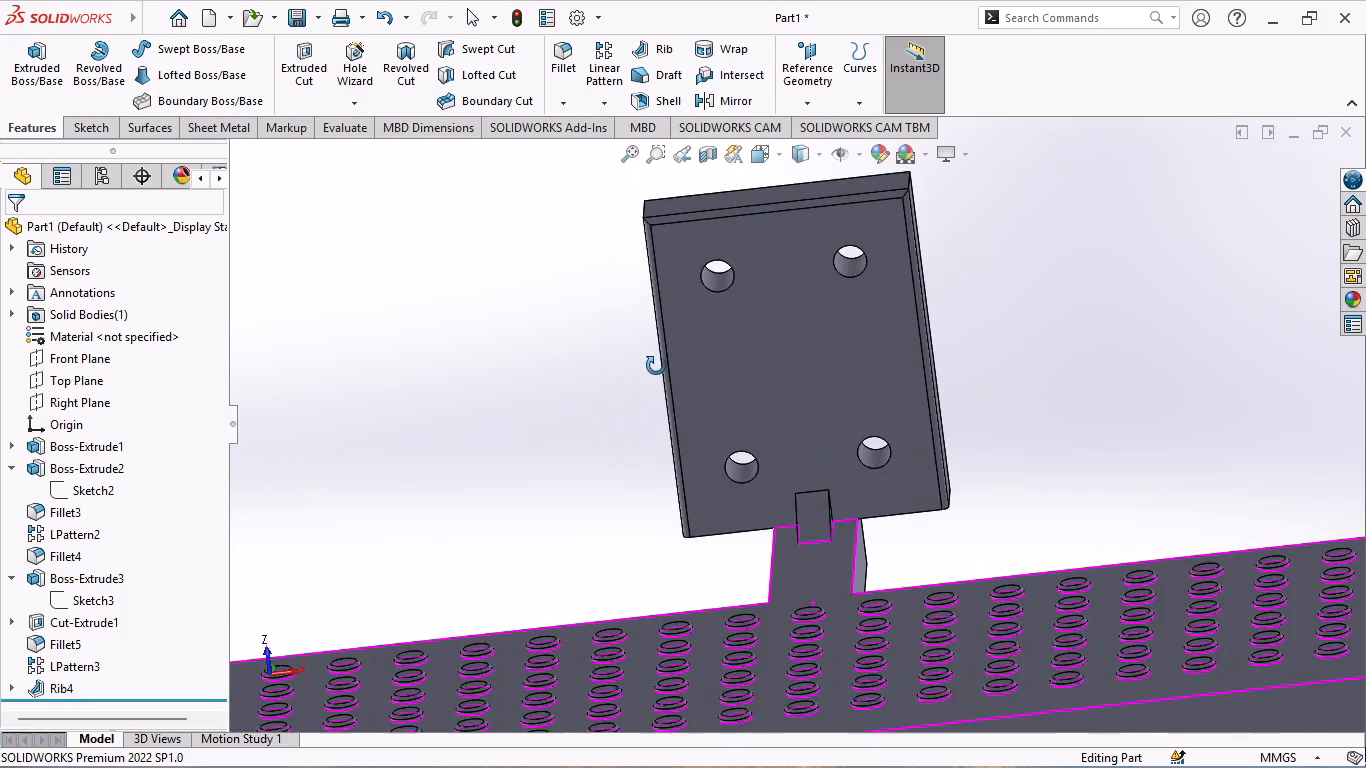
middle_click_drag(656, 366, 656, 360)
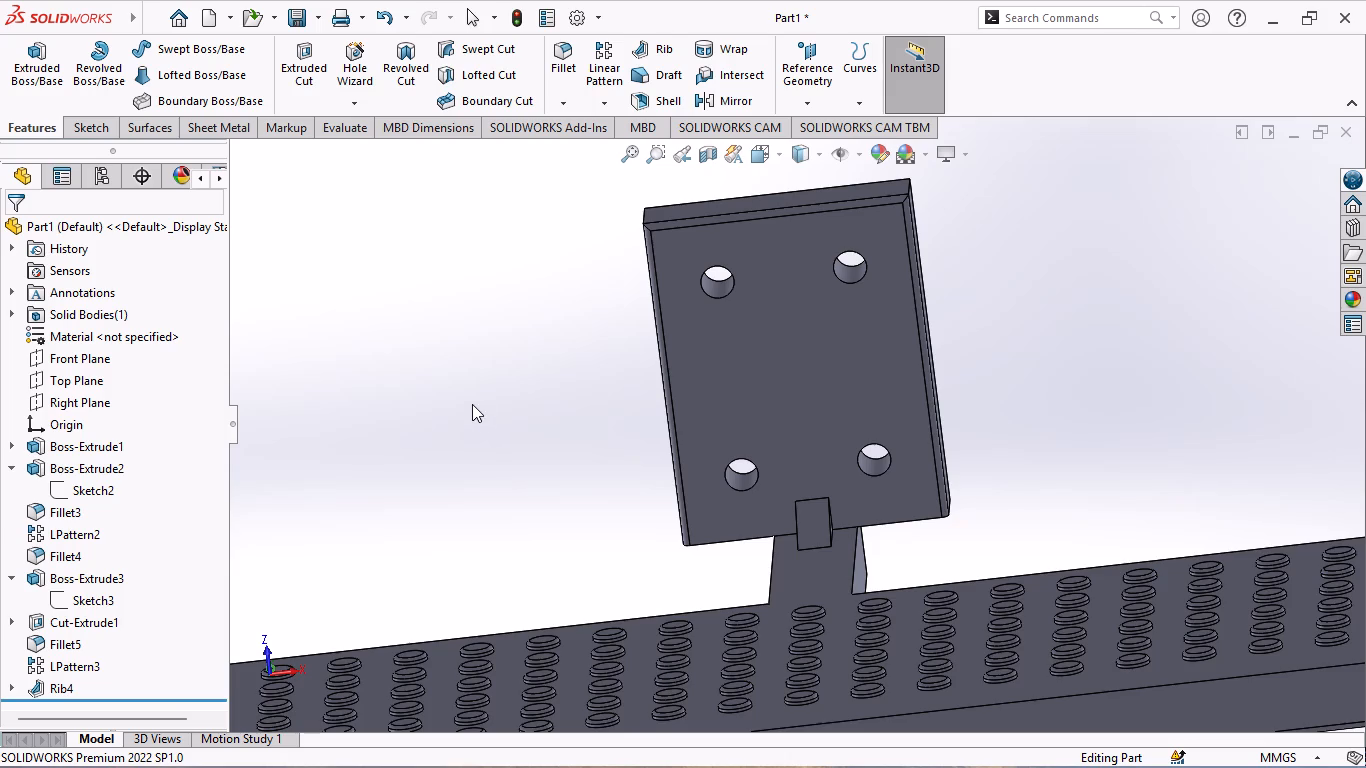
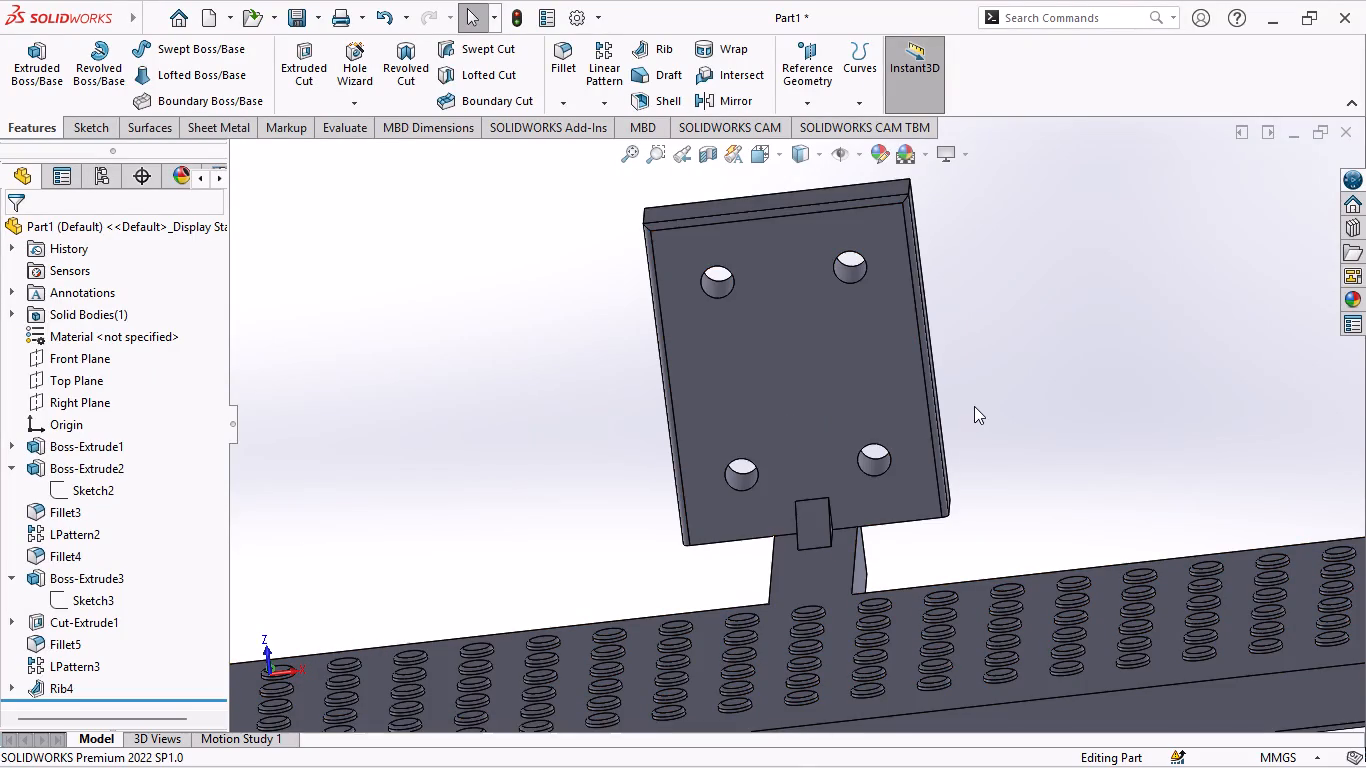
Examine the step board and its three brackets from several angles to see where ribs are missing.
scroll(724, 414, "up", 6)
scroll(517, 374, "up", 2)
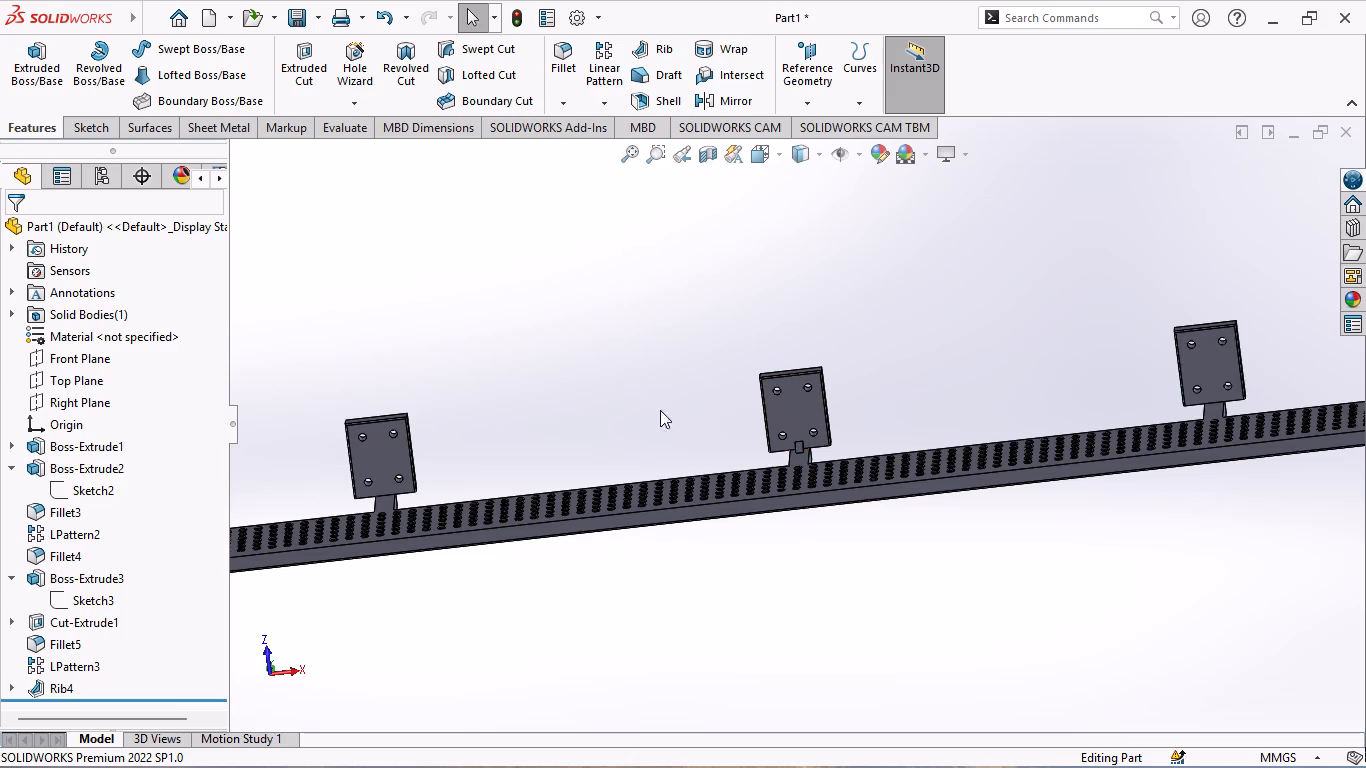
scroll(577, 389, "up", 1)
middle_click_drag(605, 366, 561, 276)
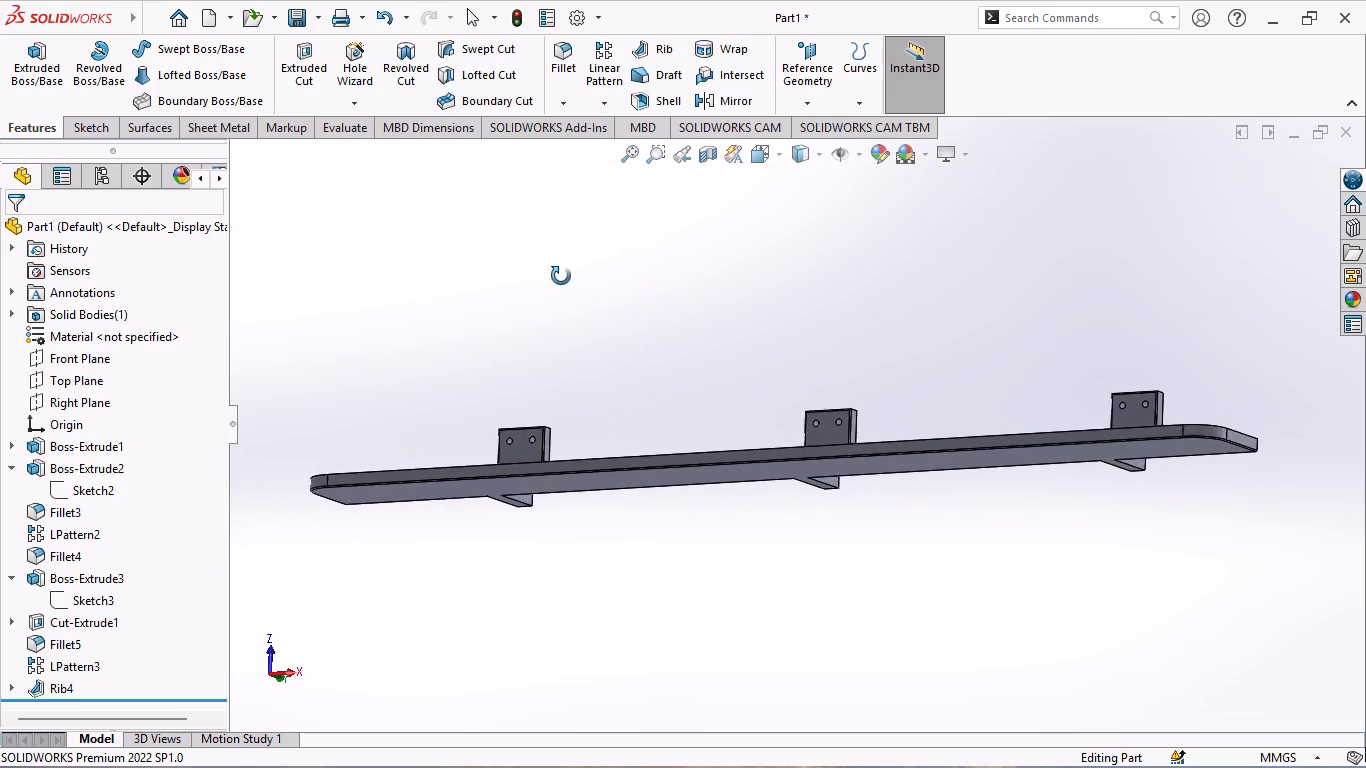
middle_click_drag(561, 276, 616, 318)
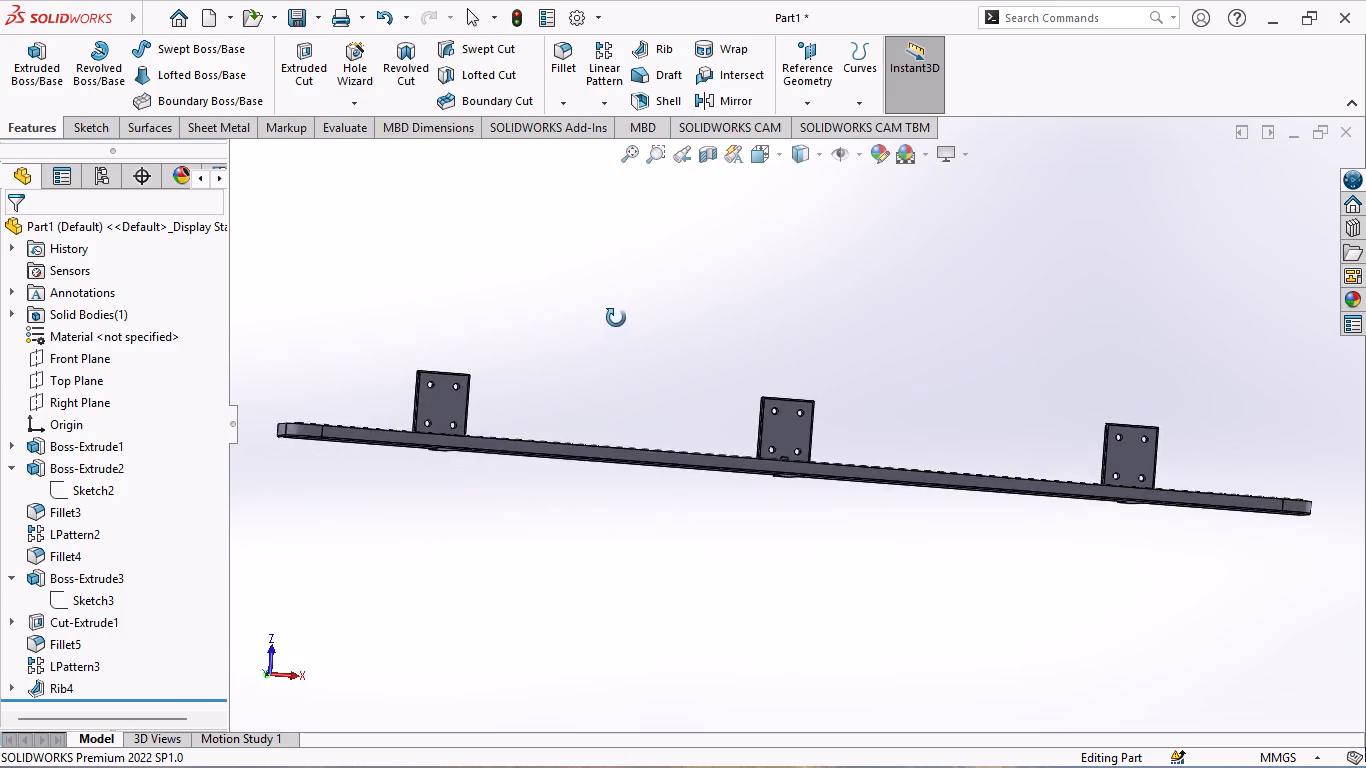
middle_click_drag(616, 318, 628, 427)
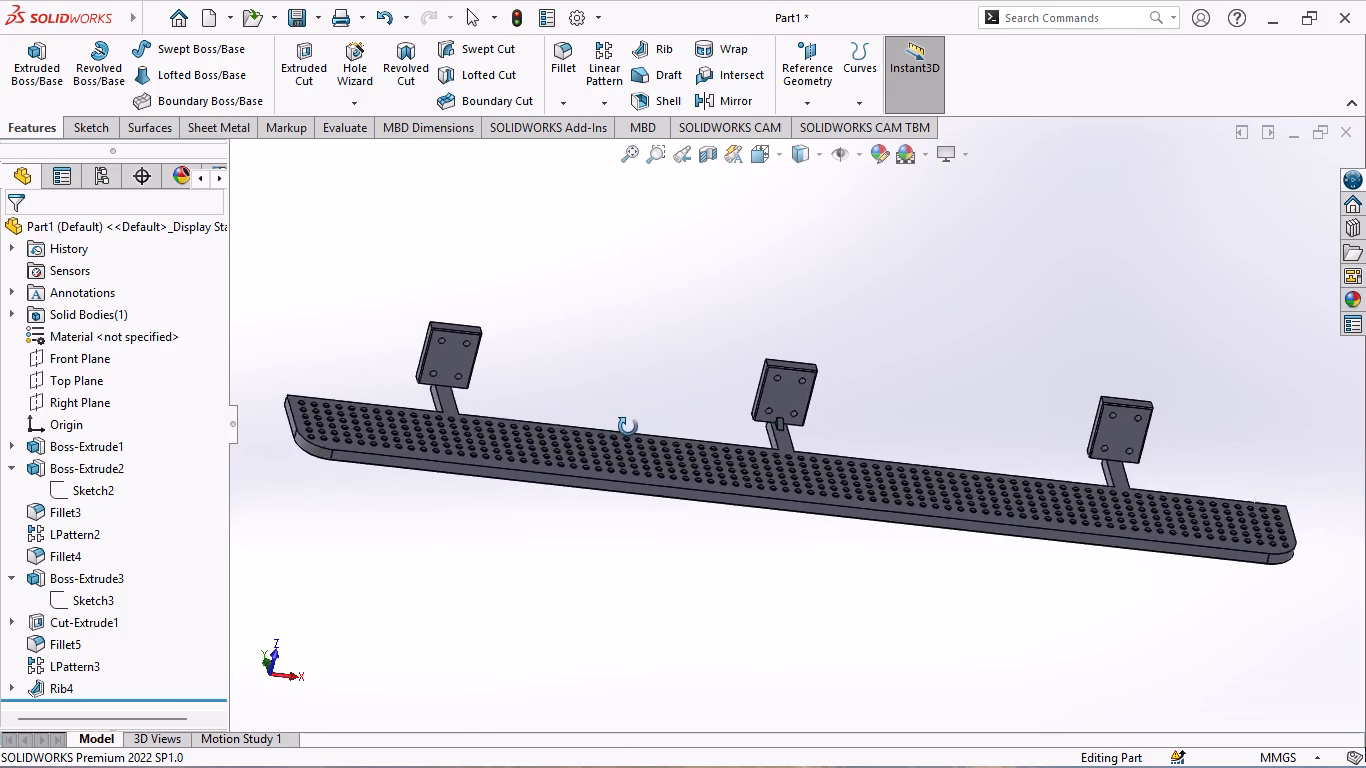
middle_click_drag(628, 427, 602, 503)
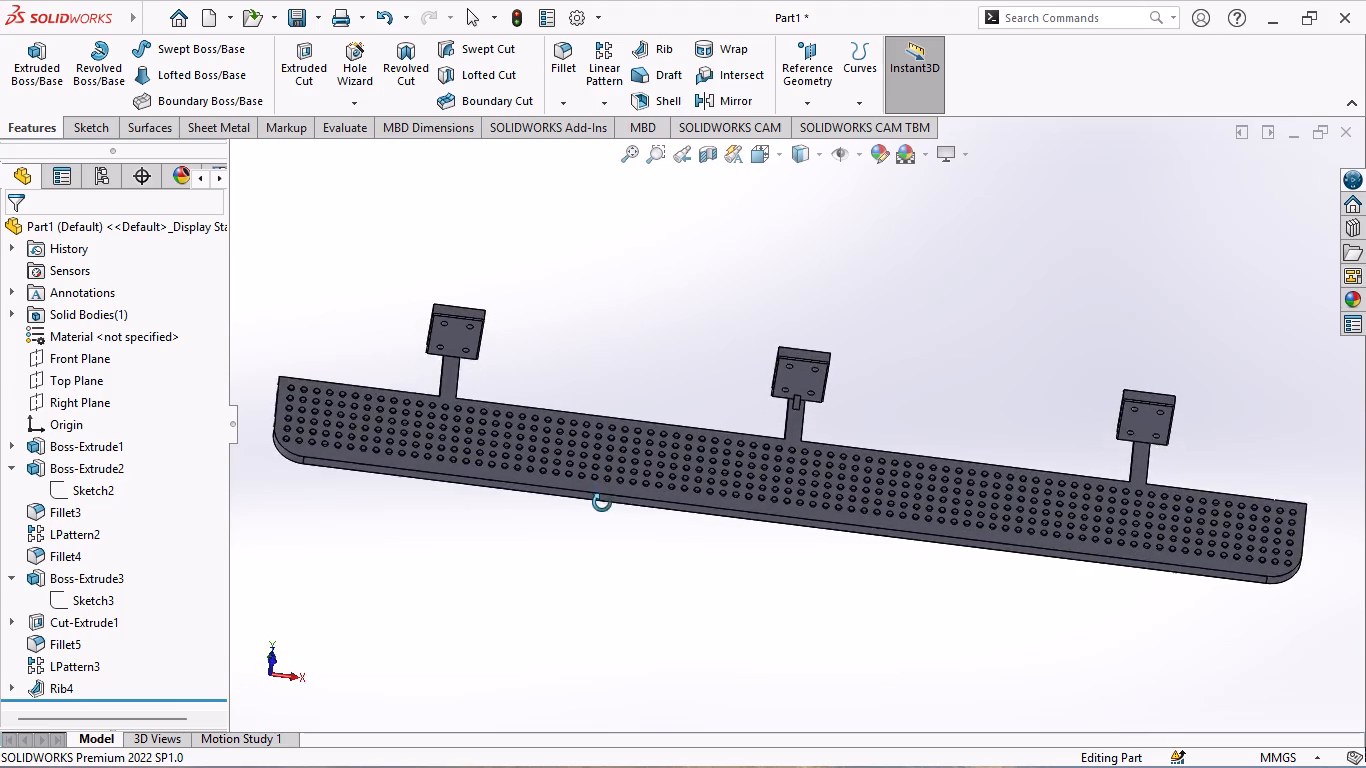
middle_click_drag(602, 503, 589, 606)
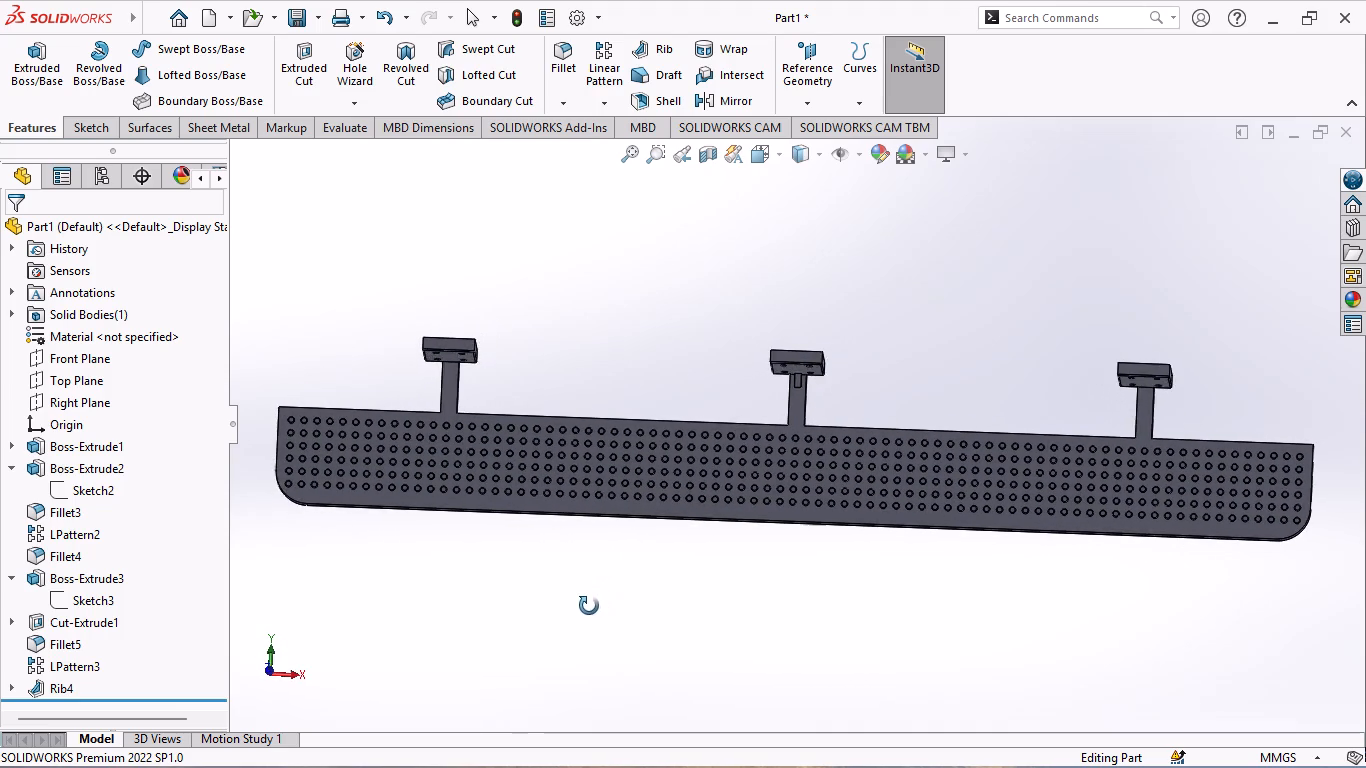
middle_click_drag(589, 606, 608, 601)
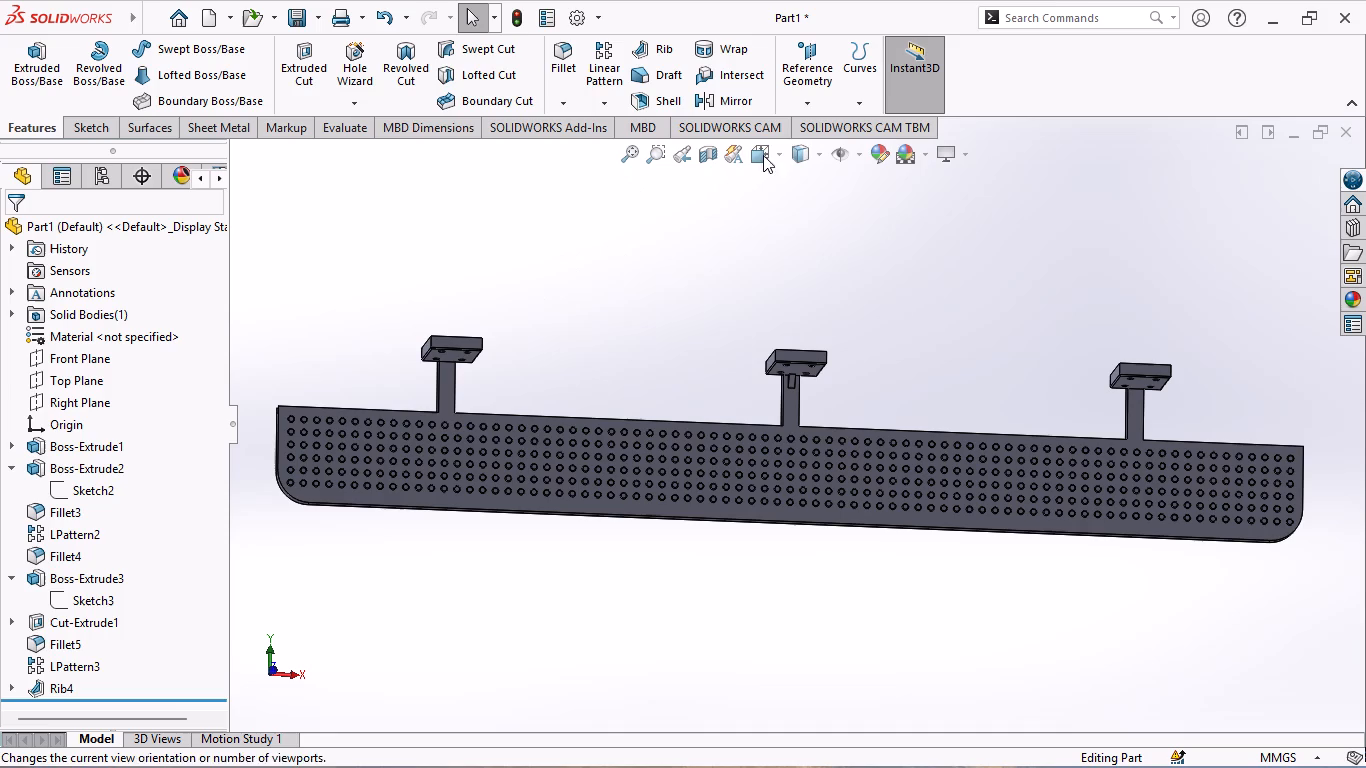
Create a reference mid plane between the left bracket plate's outer side face and the middle bracket plate's far side face.
left_click(805, 101)
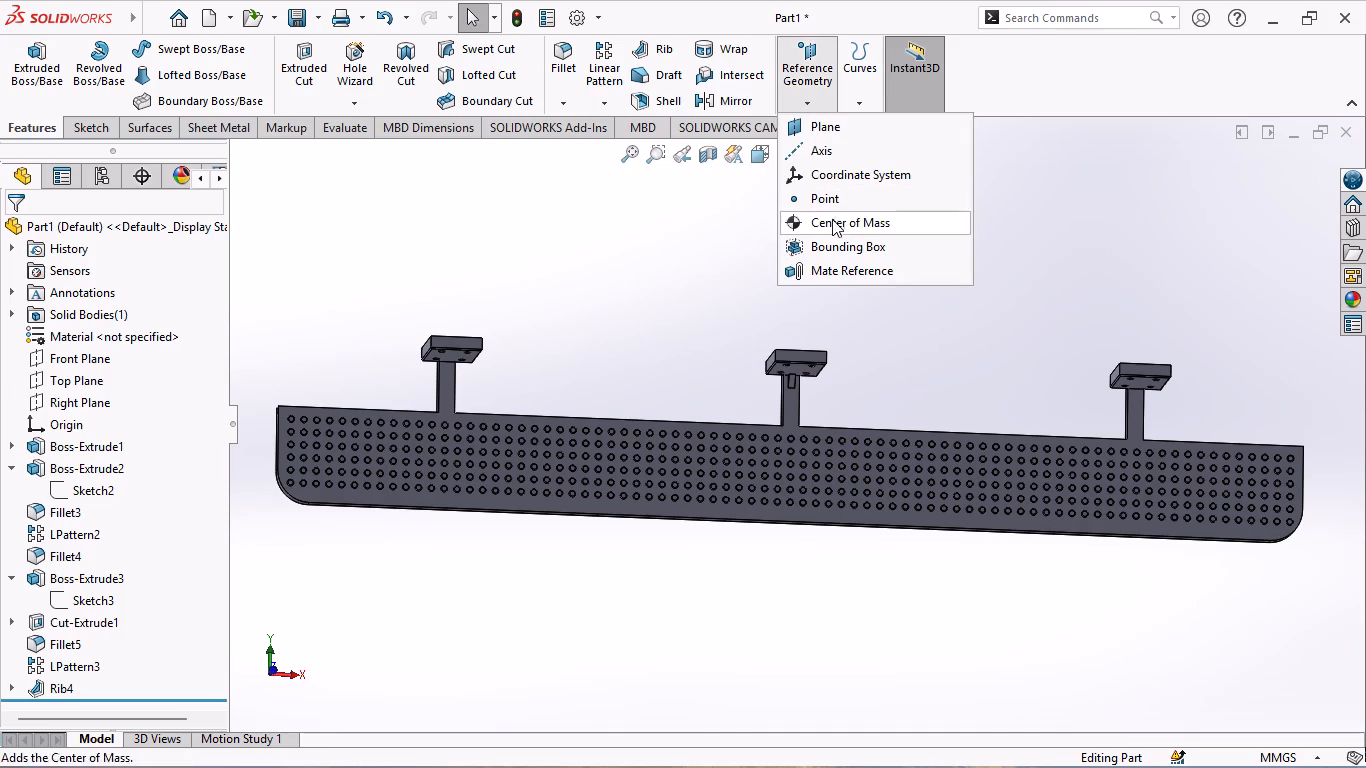
left_click(840, 125)
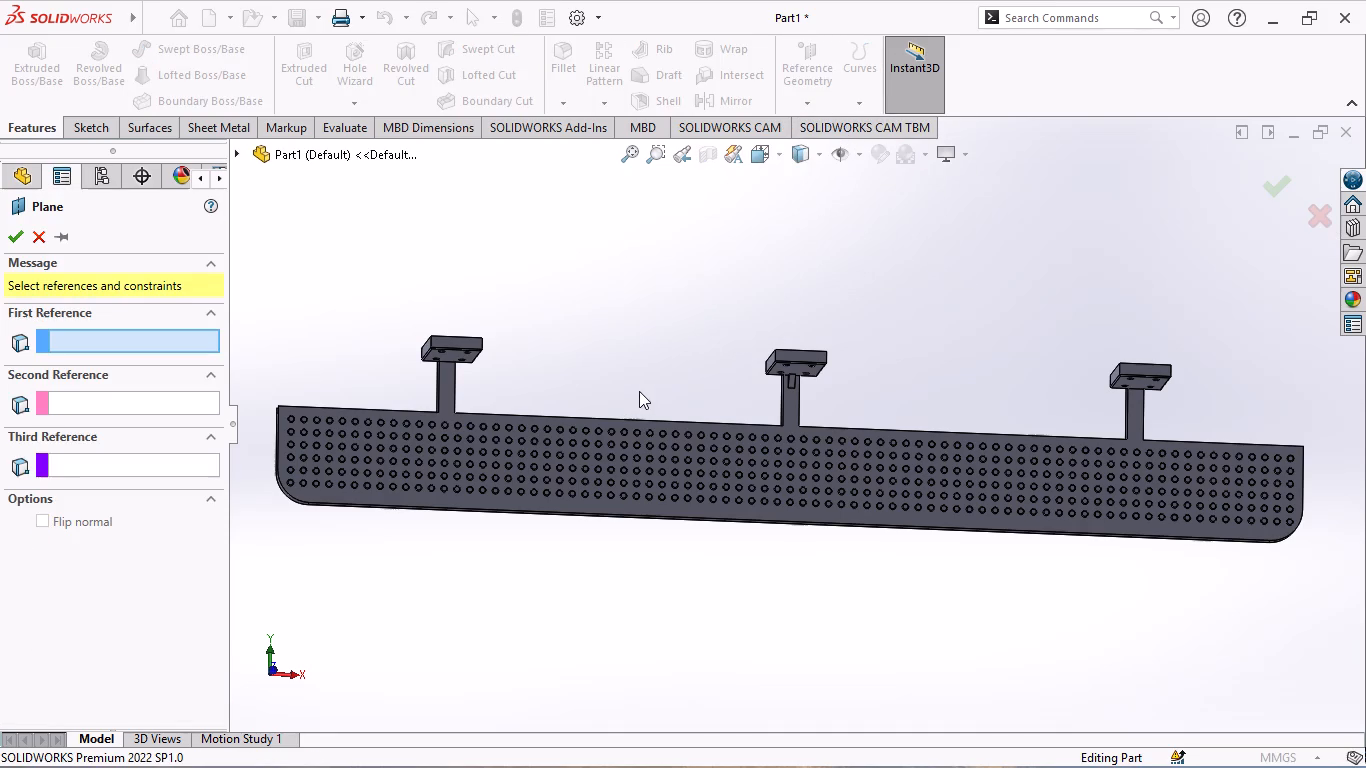
scroll(664, 376, "down", 2)
scroll(669, 372, "up", 2)
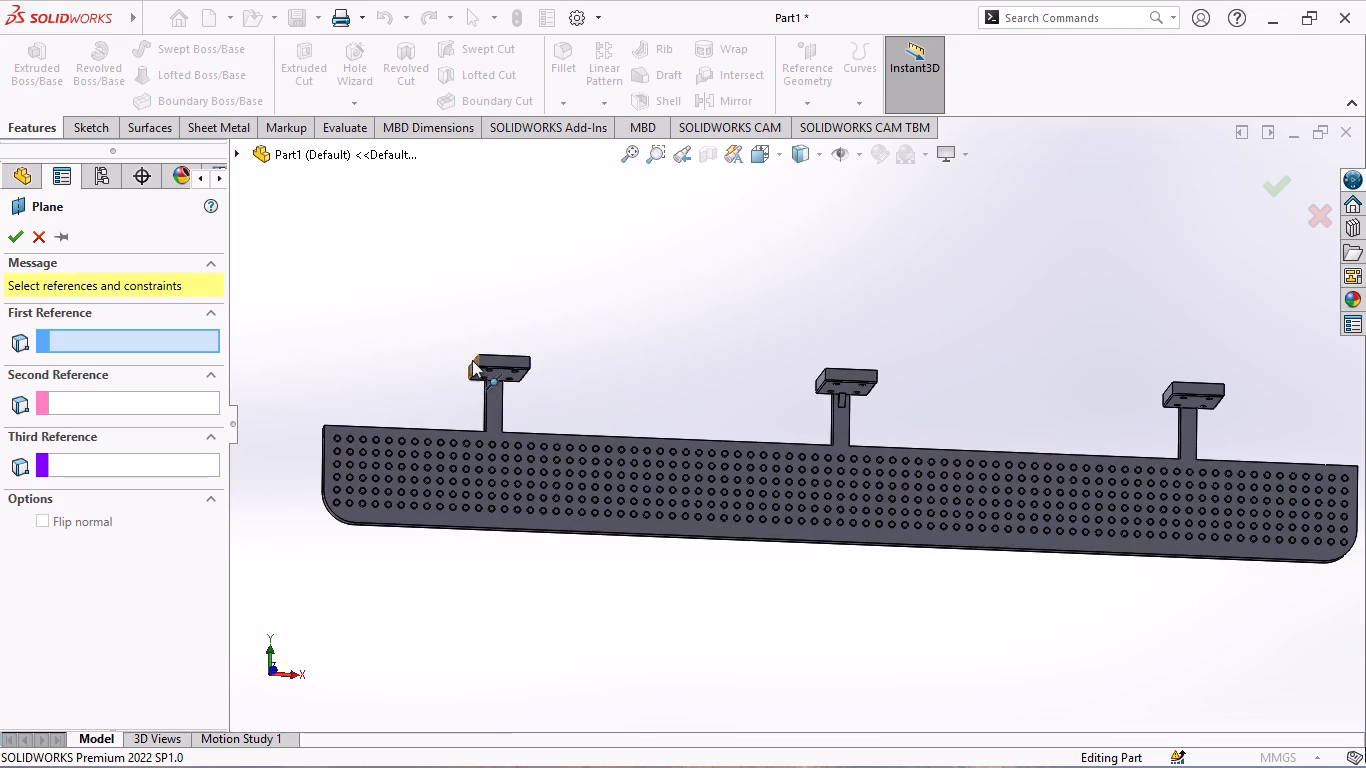
scroll(474, 350, "down", 2)
scroll(560, 328, "down", 2)
middle_click_drag(698, 426, 696, 420)
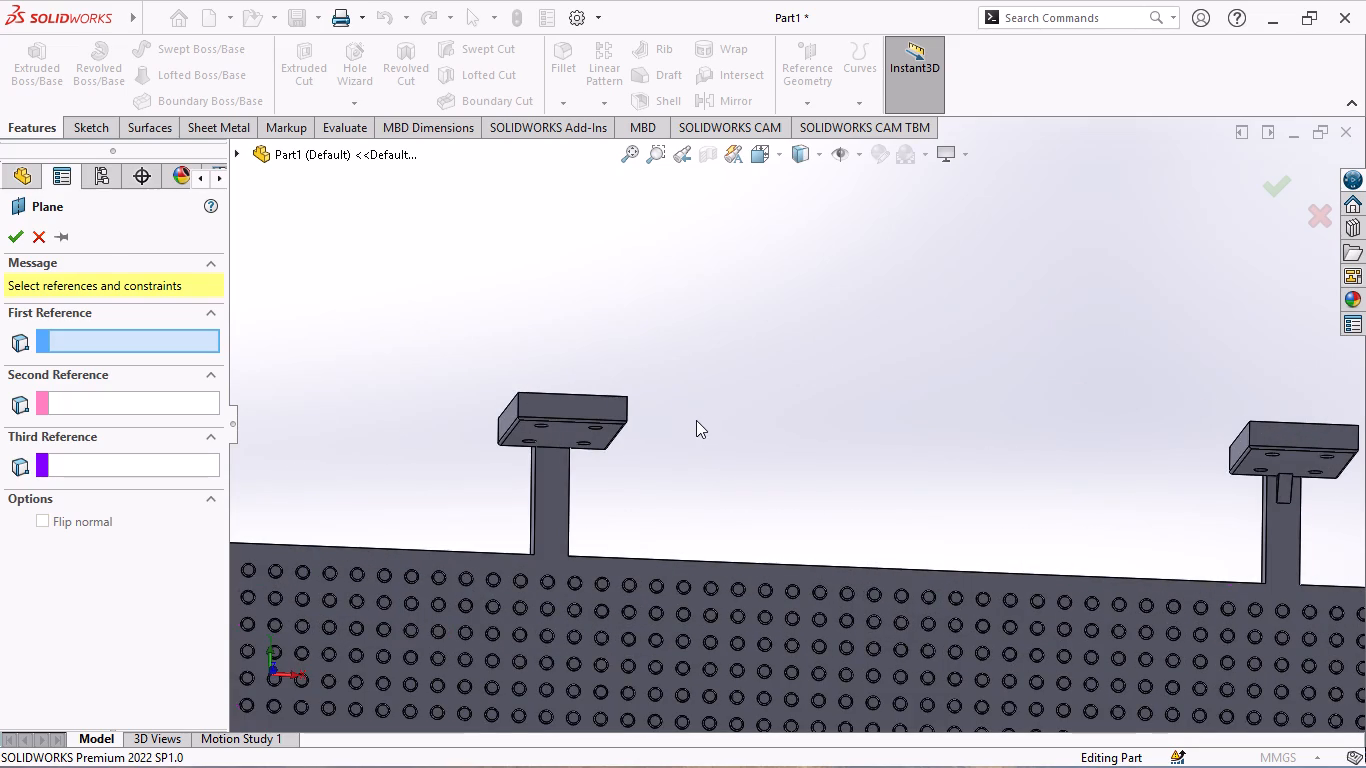
middle_click_drag(696, 420, 741, 395)
left_click(580, 397)
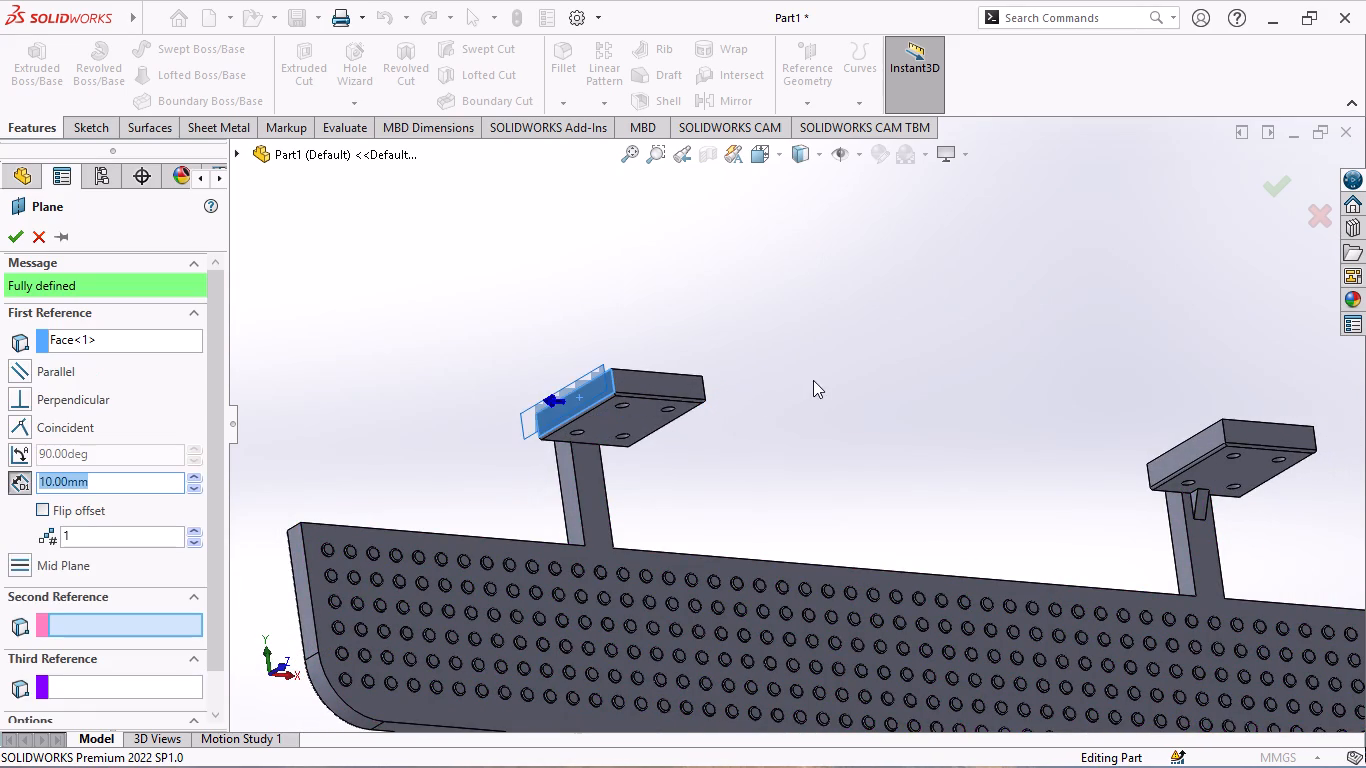
scroll(819, 377, "up", 2)
middle_click_drag(1255, 437, 1131, 455)
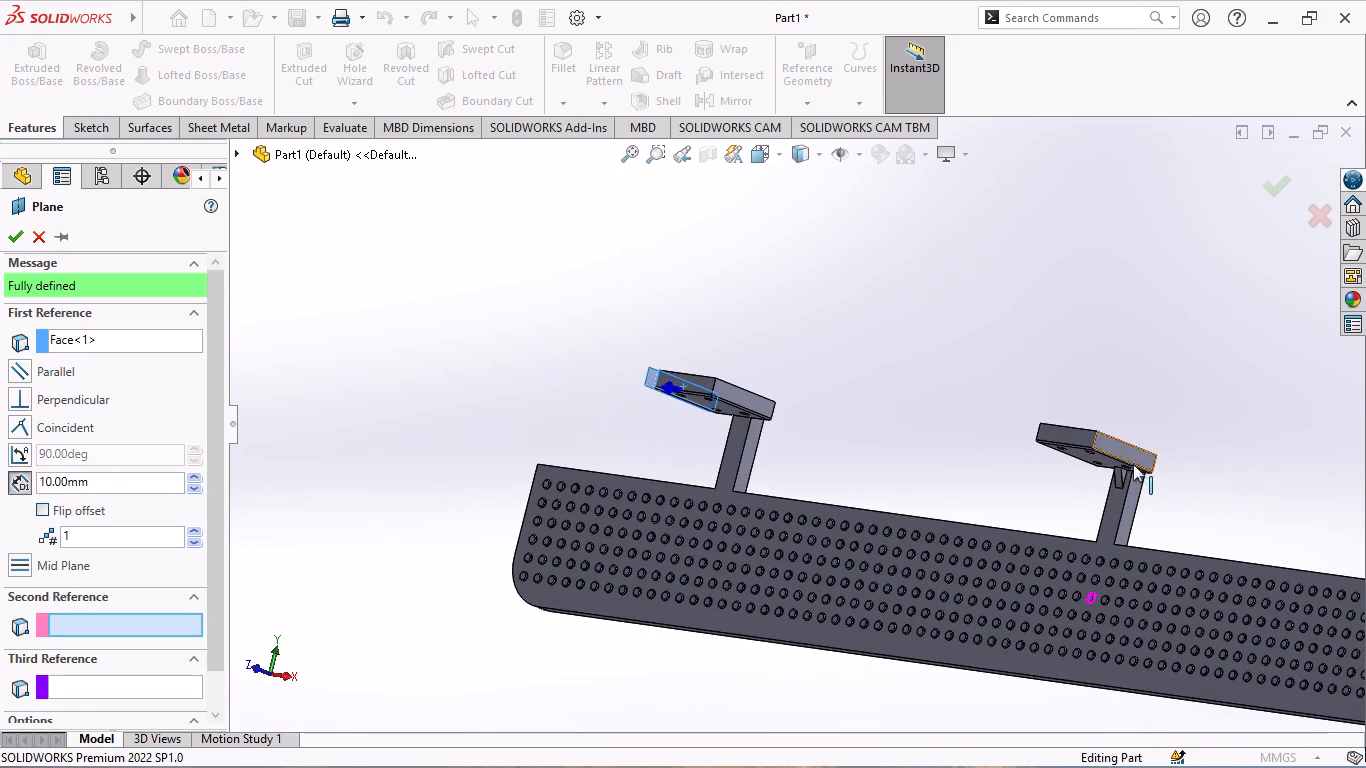
left_click(1128, 448)
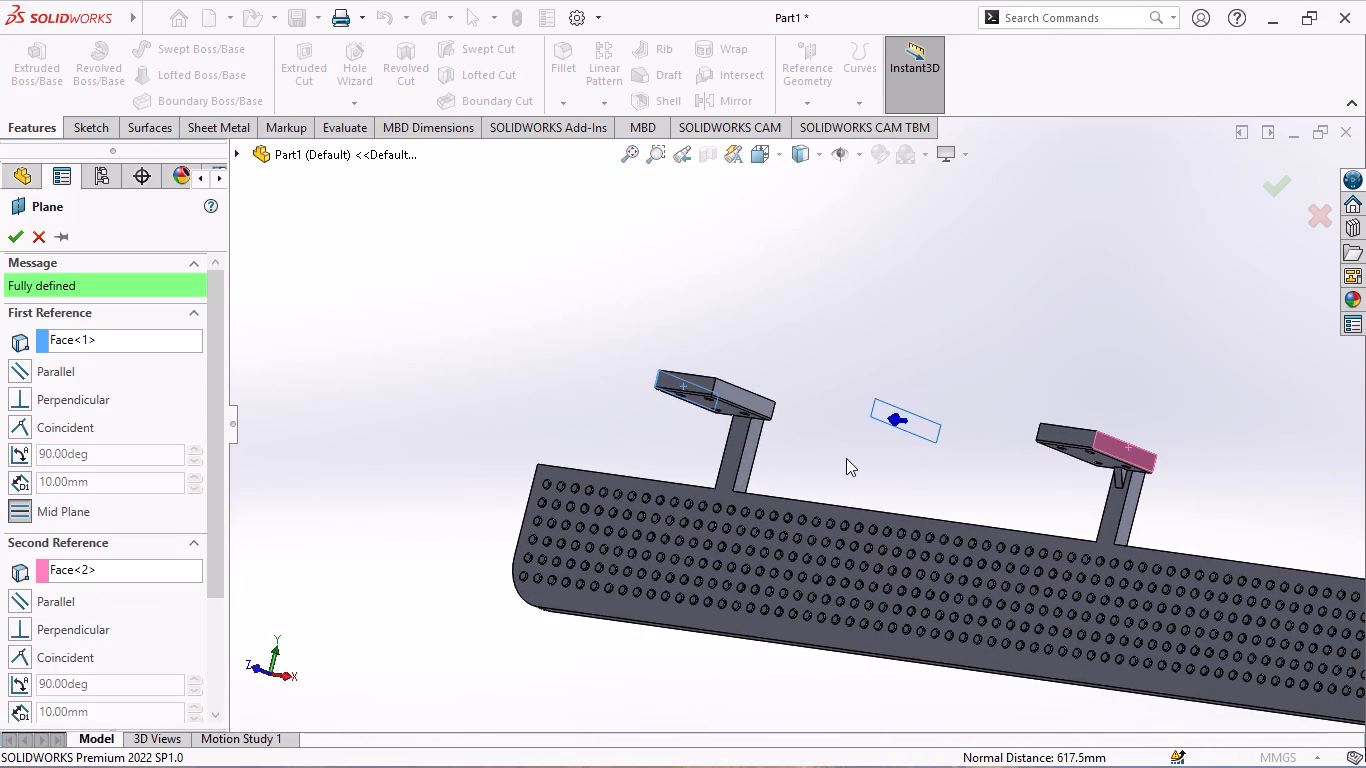
middle_click_drag(851, 454, 927, 293)
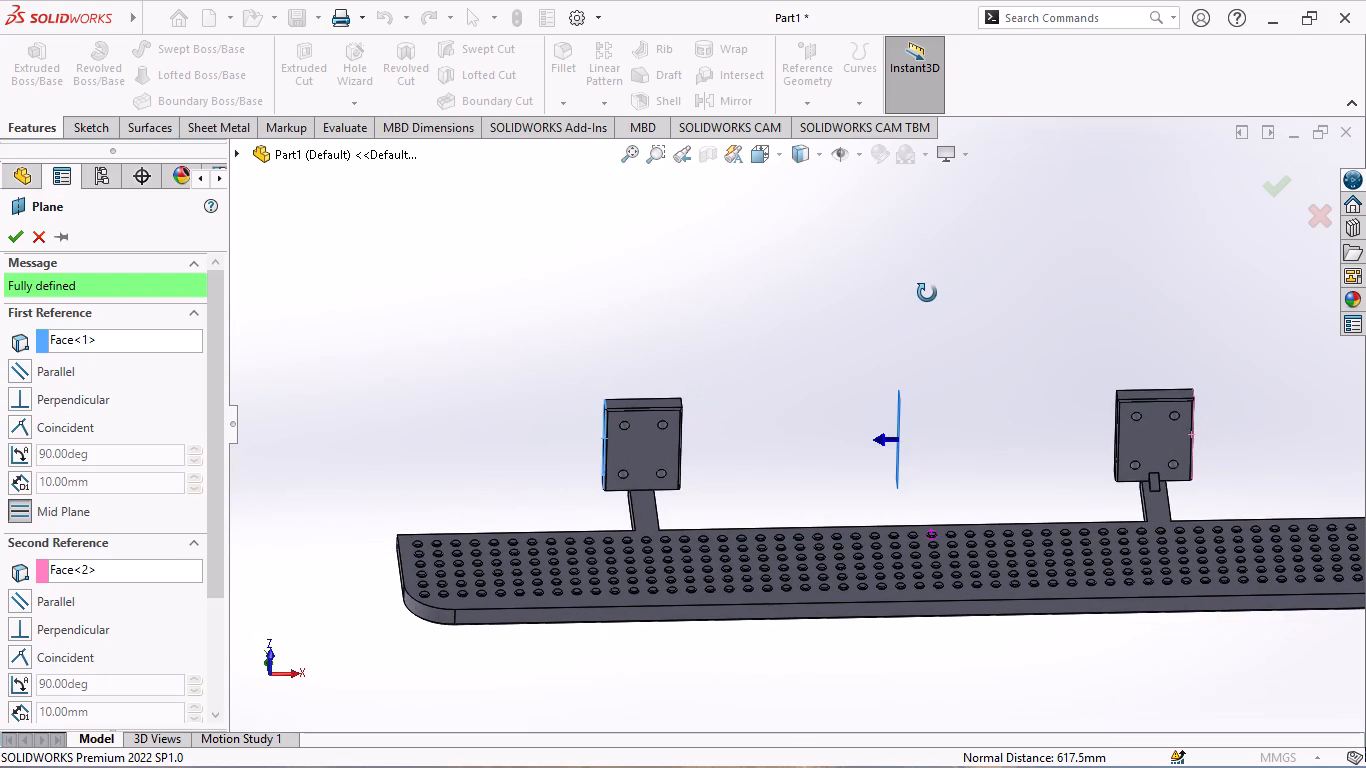
middle_click_drag(927, 293, 920, 296)
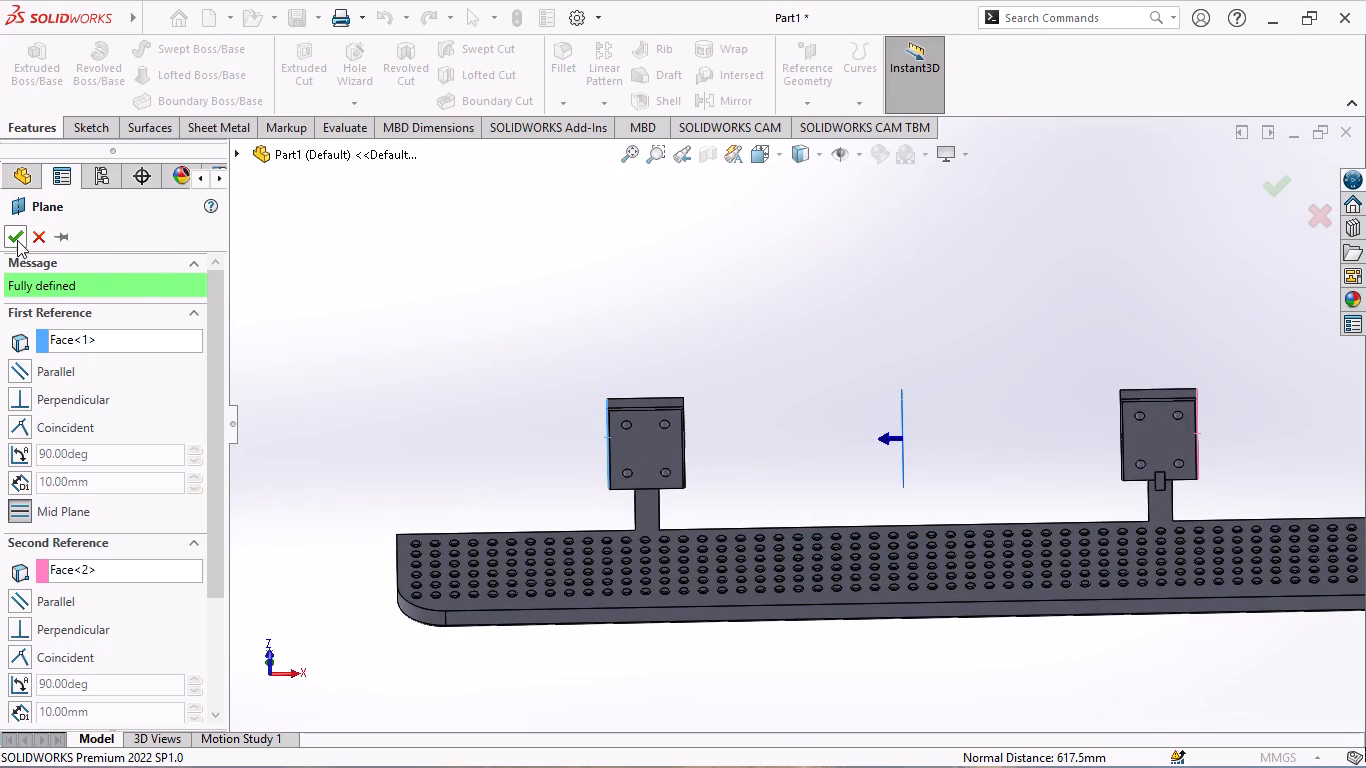
left_click(19, 236)
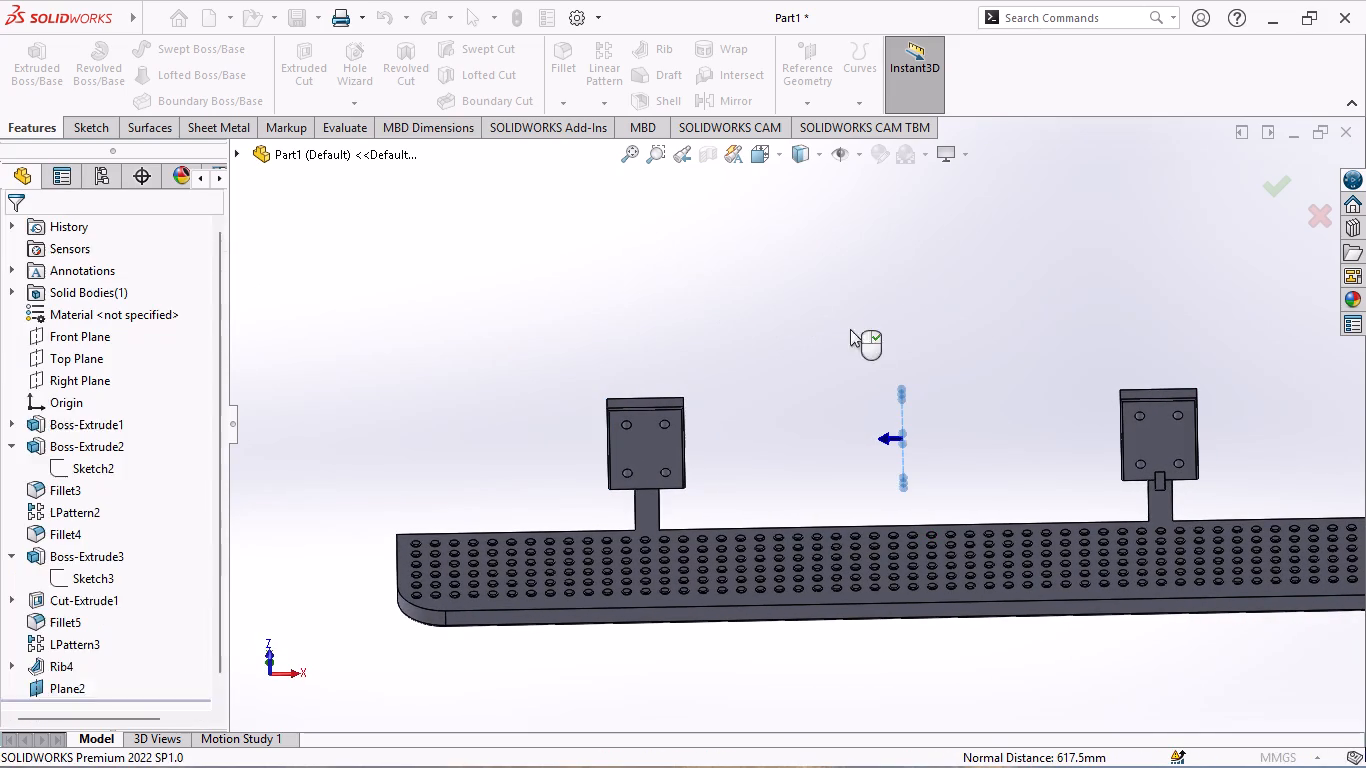
Mirror the middle bracket's rib, Rib4, about Plane2 onto the left bracket.
left_click(740, 103)
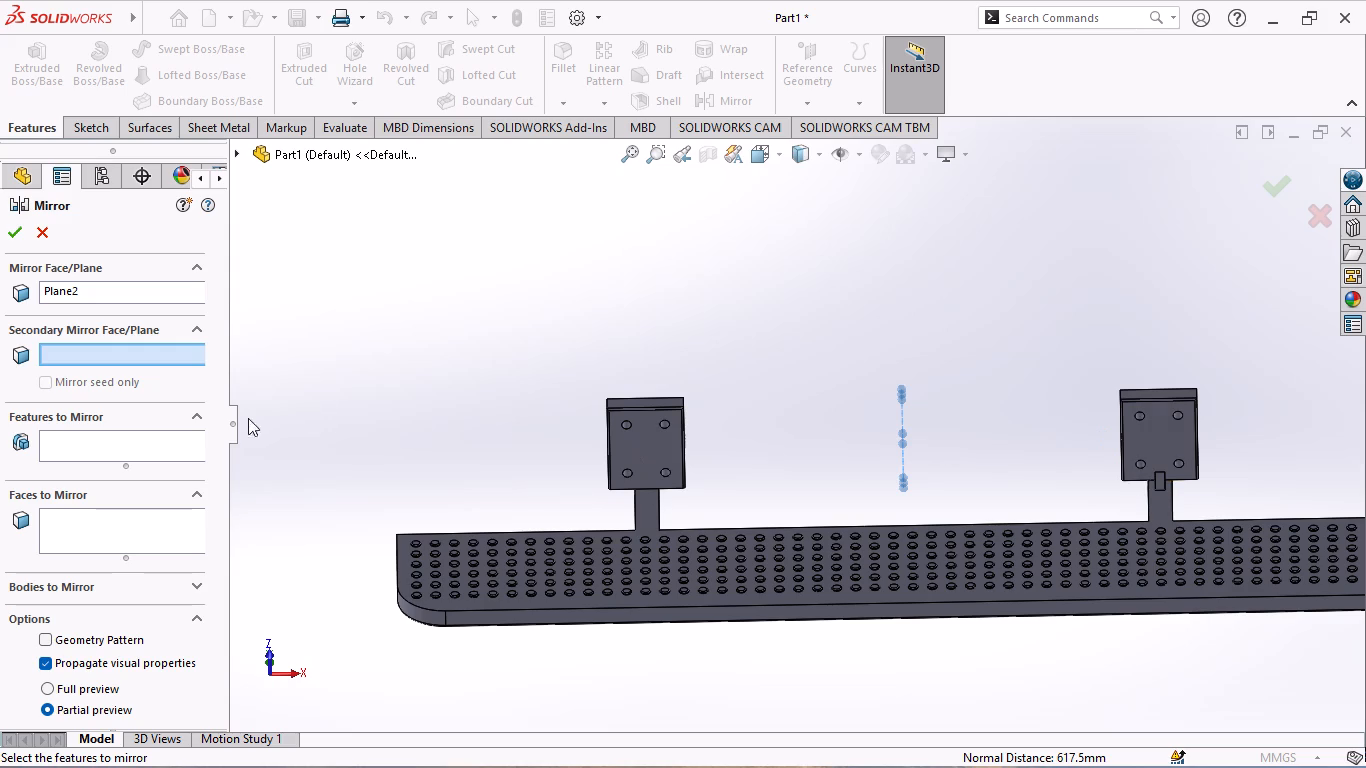
left_click(96, 435)
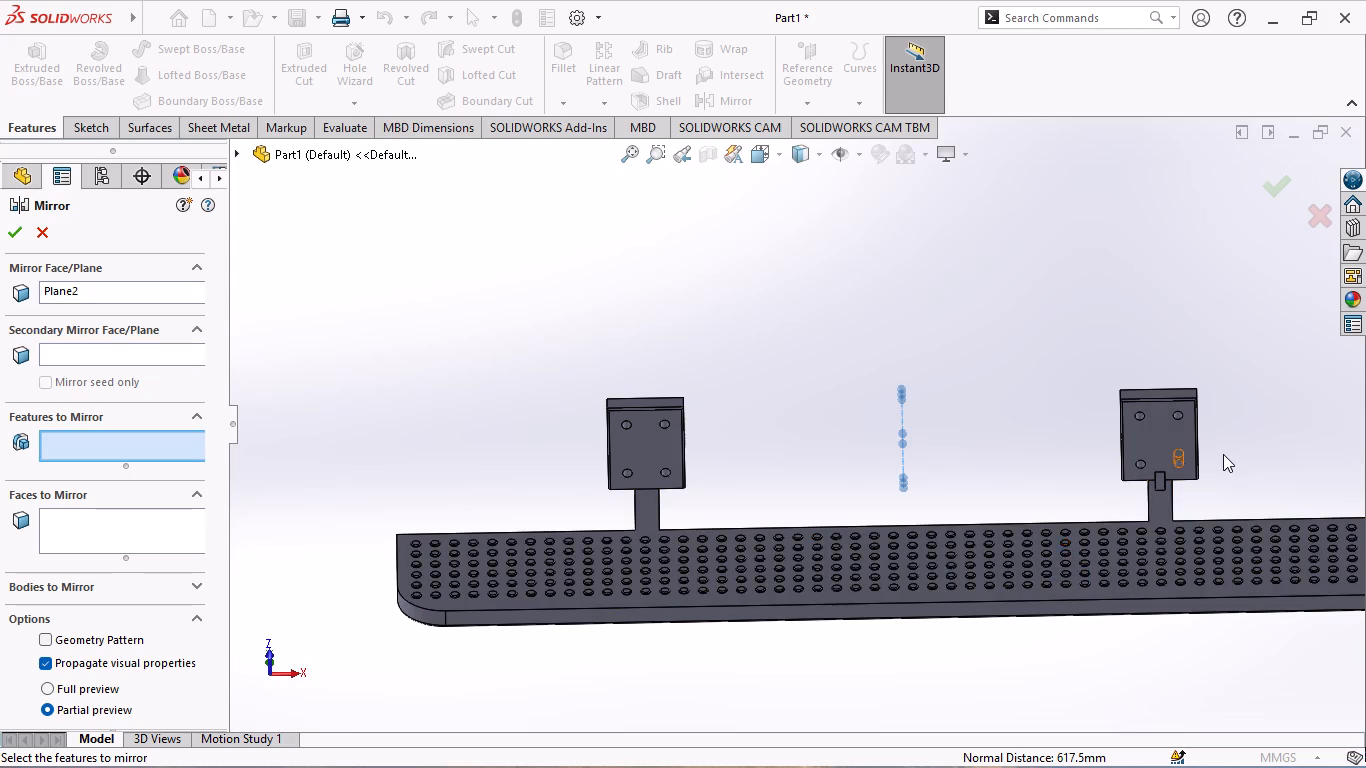
scroll(1223, 454, "down", 4)
left_click(973, 497)
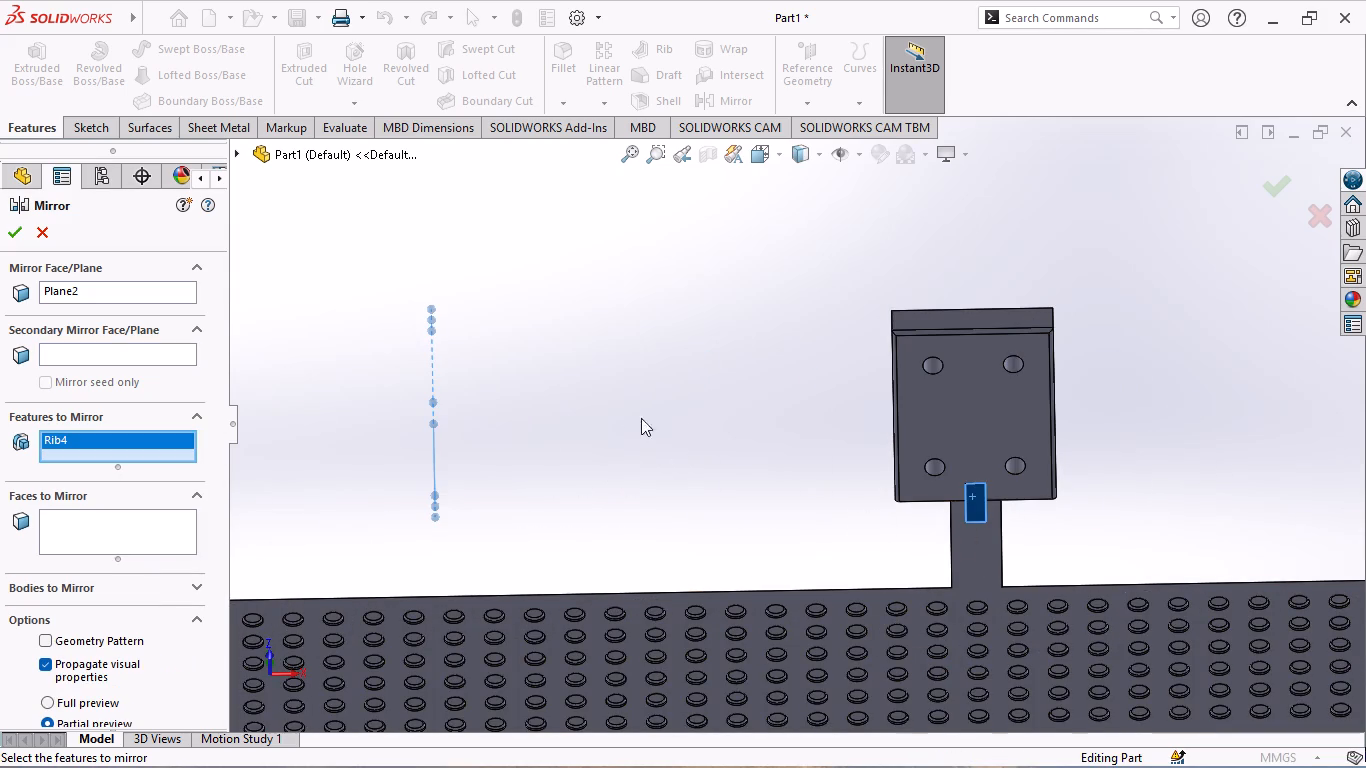
scroll(620, 393, "up", 4)
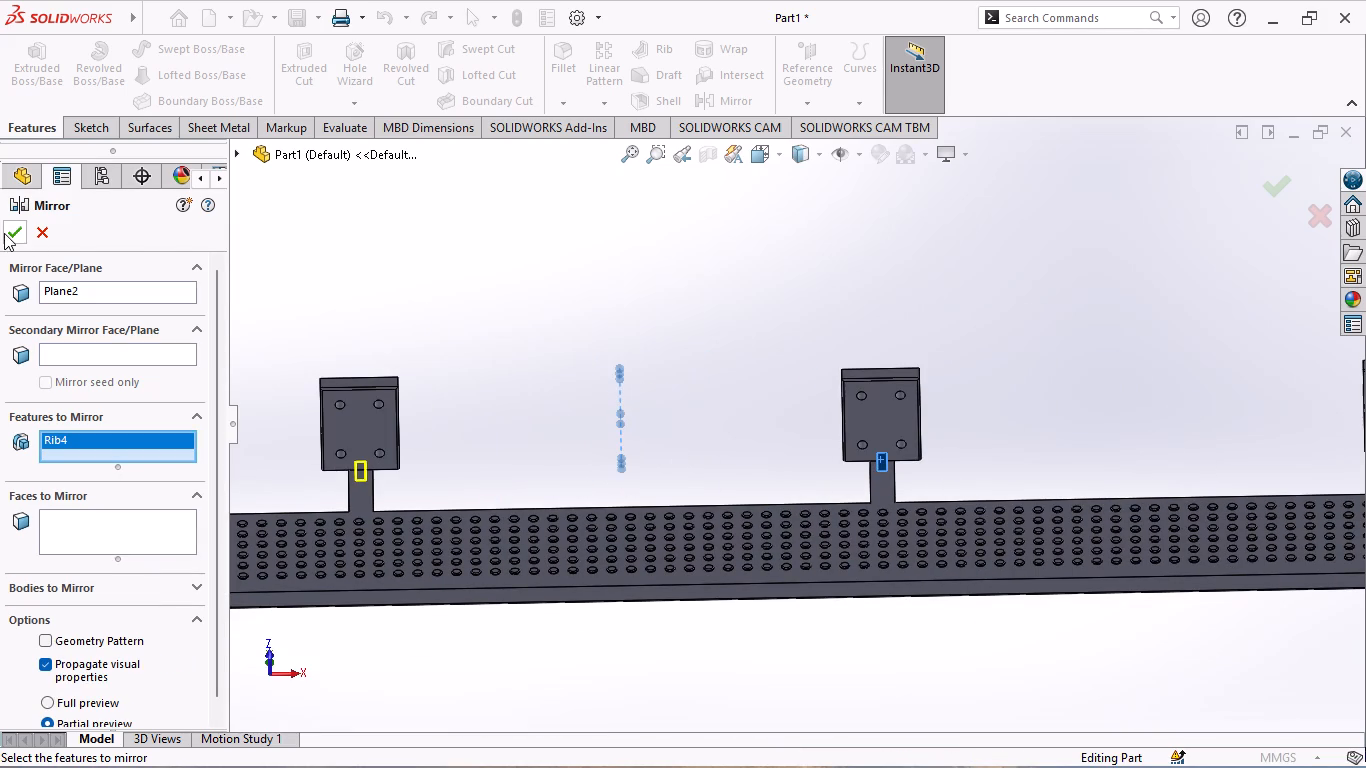
left_click(9, 229)
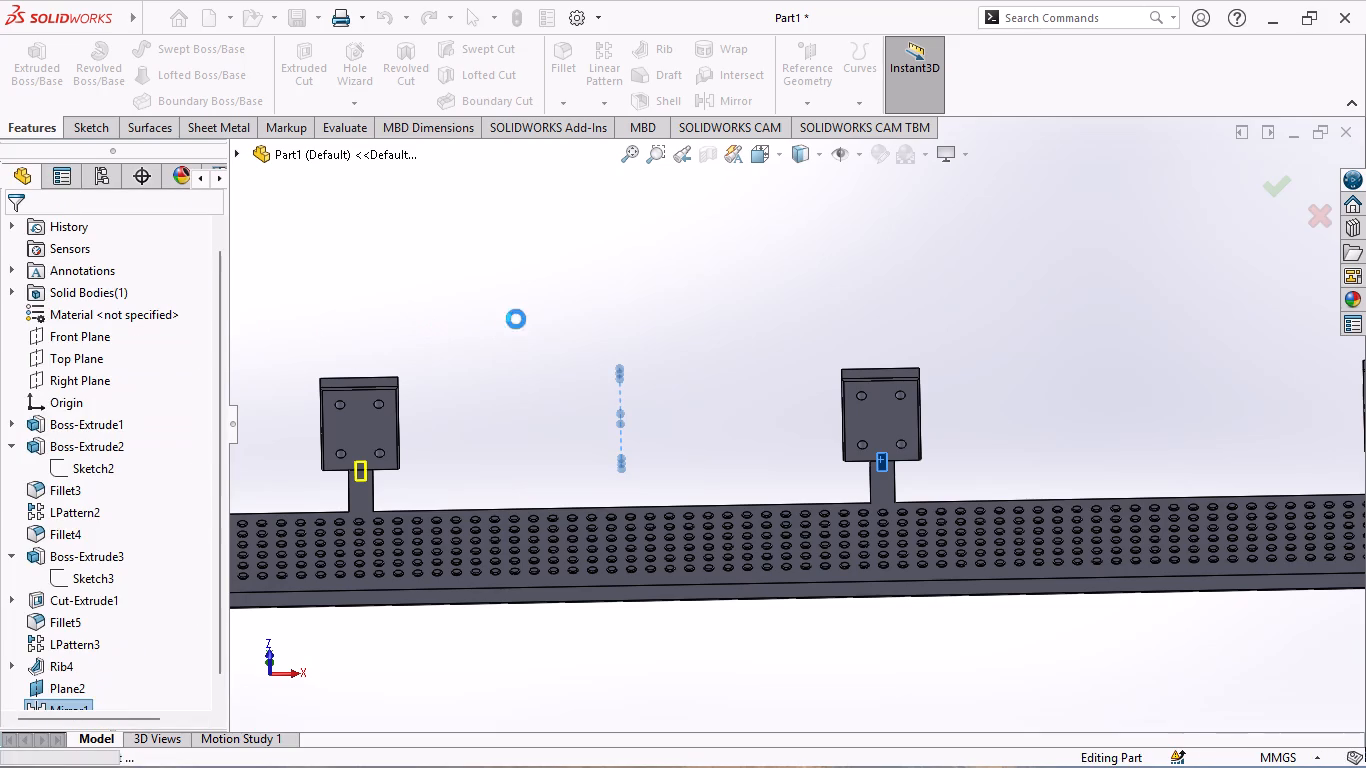
Check the ribs on all three brackets along the step board.
scroll(807, 381, "up", 3)
scroll(962, 394, "down", 3)
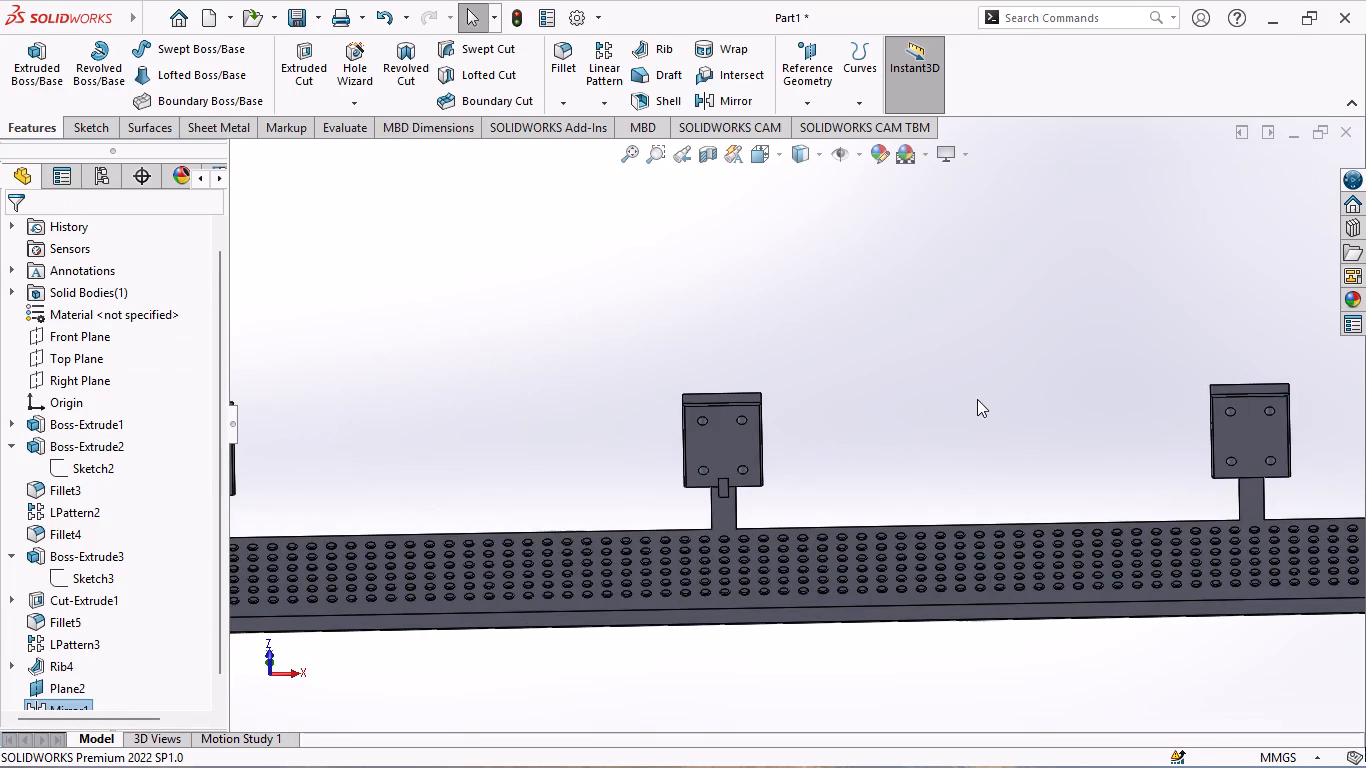
scroll(980, 398, "up", 3)
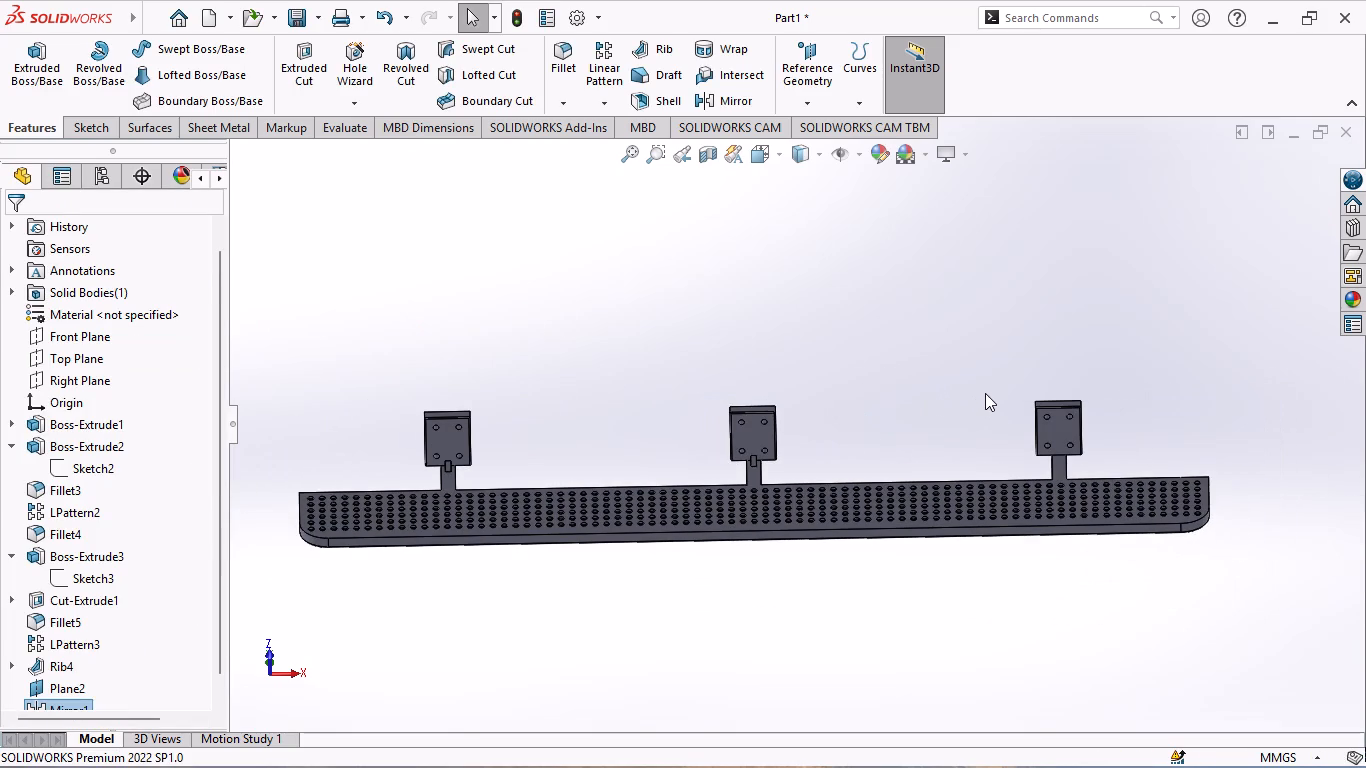
scroll(985, 393, "down", 2)
scroll(990, 375, "up", 1)
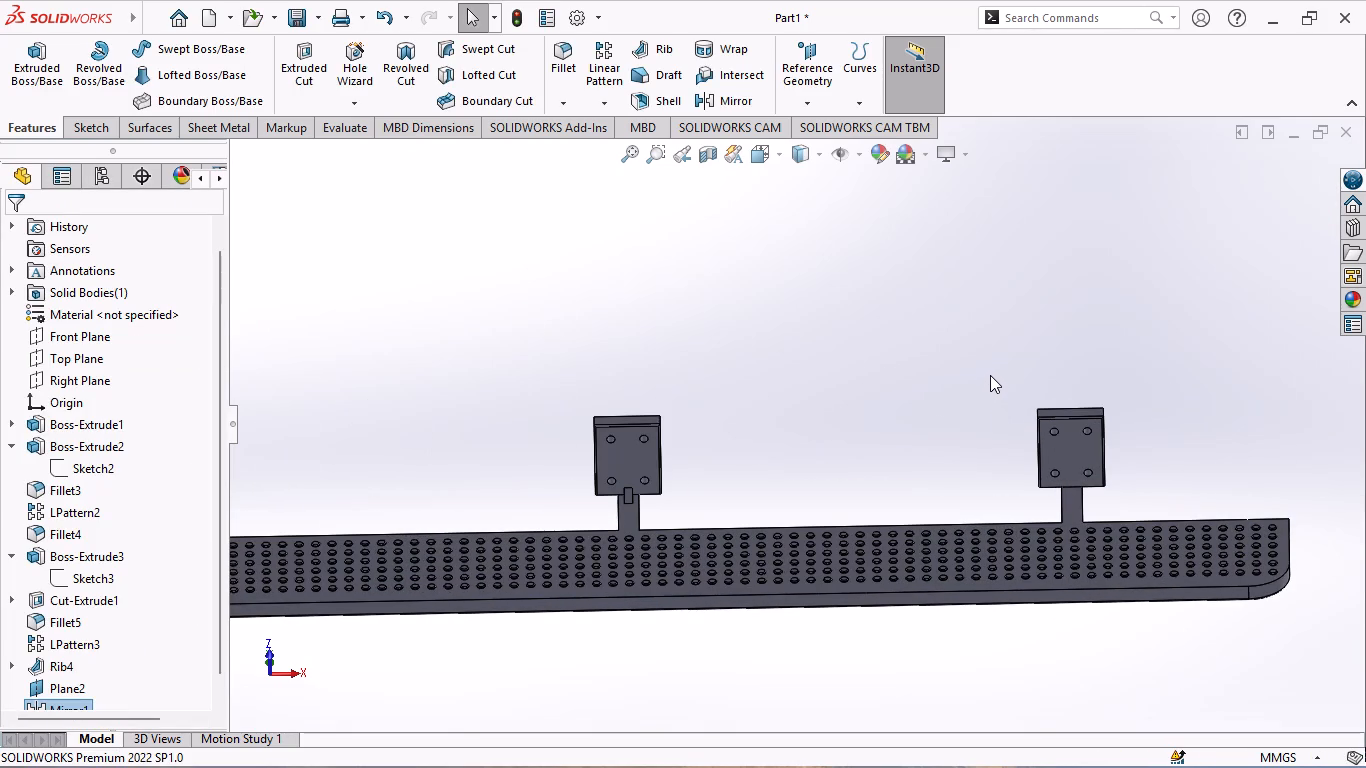
scroll(990, 375, "up", 3)
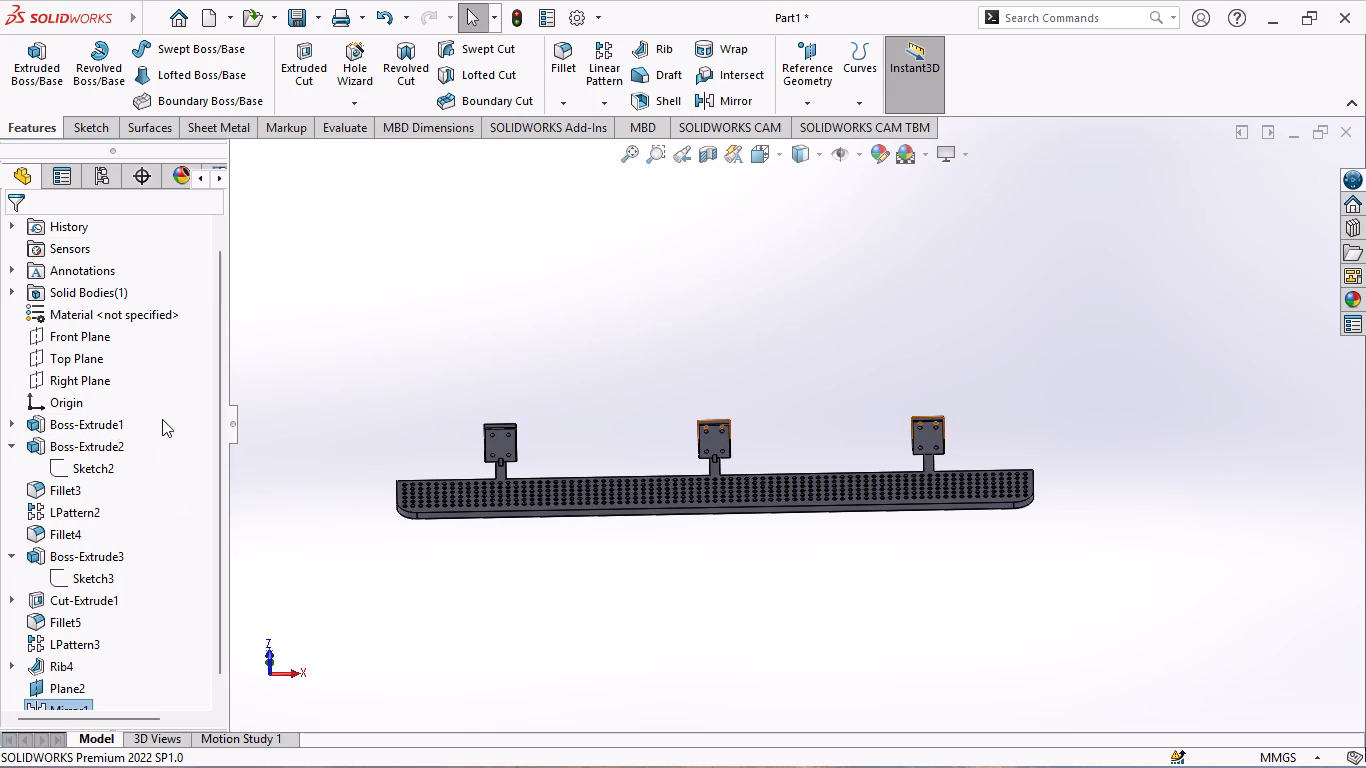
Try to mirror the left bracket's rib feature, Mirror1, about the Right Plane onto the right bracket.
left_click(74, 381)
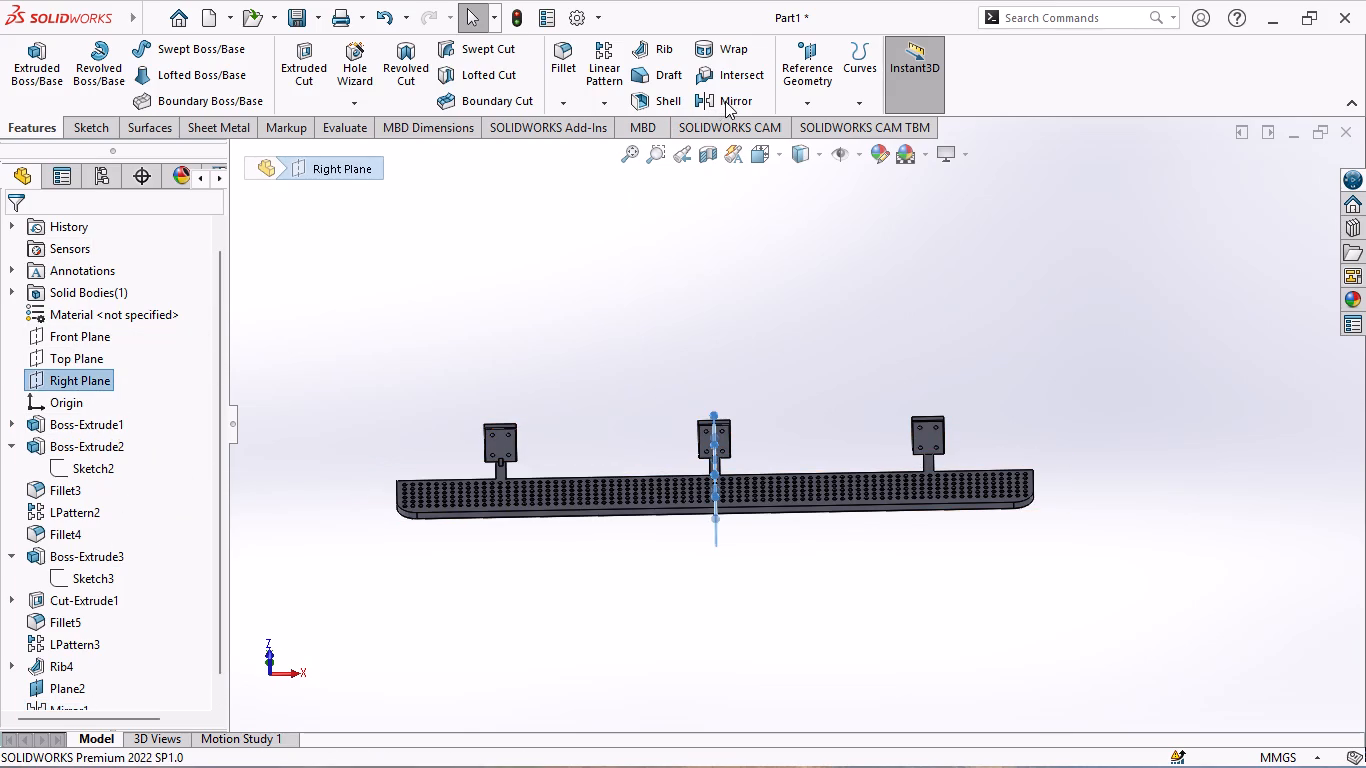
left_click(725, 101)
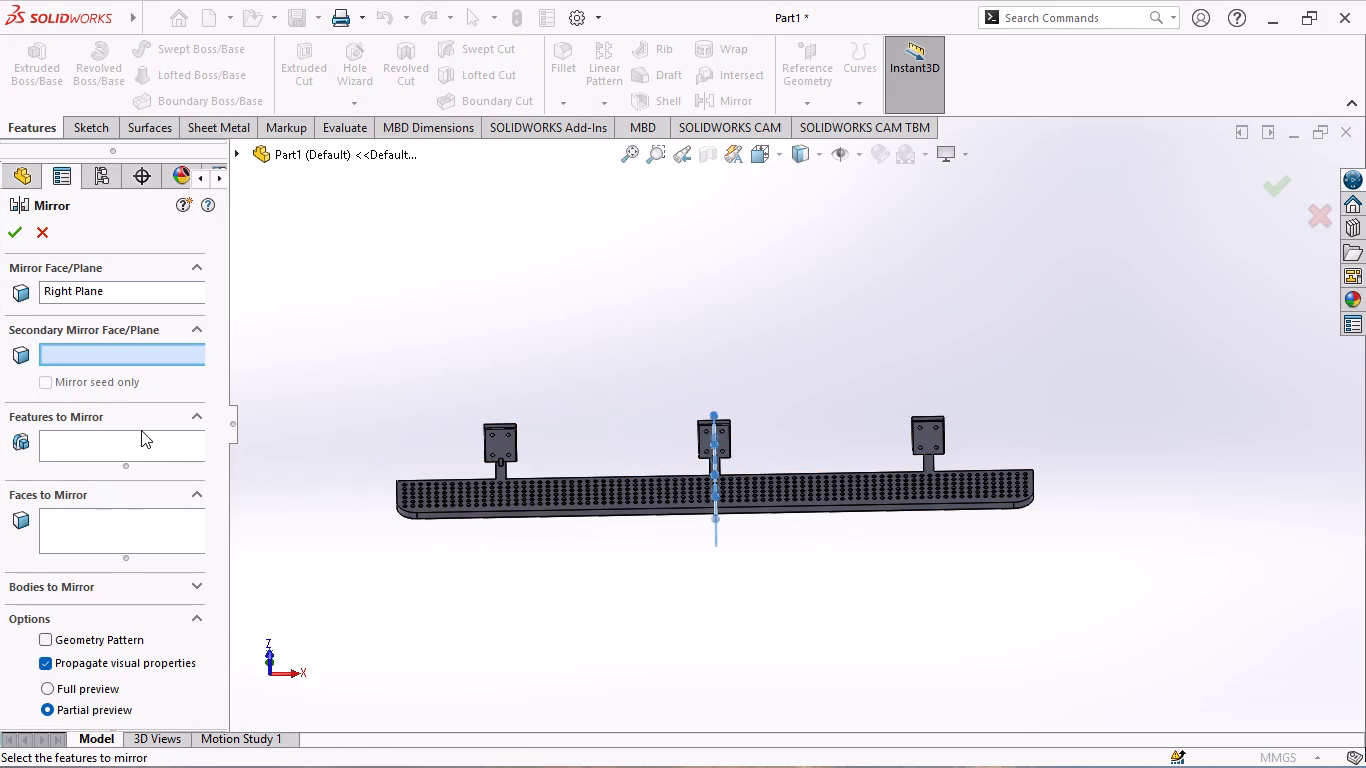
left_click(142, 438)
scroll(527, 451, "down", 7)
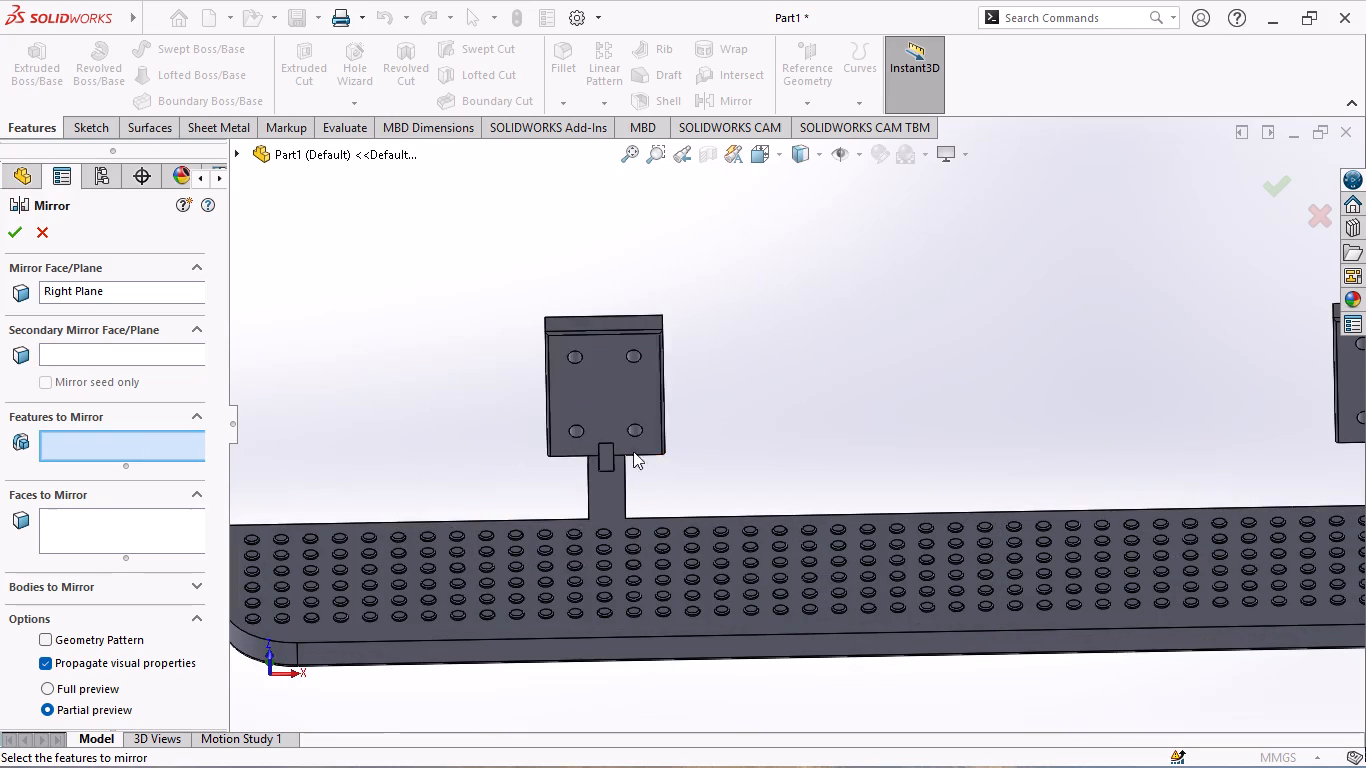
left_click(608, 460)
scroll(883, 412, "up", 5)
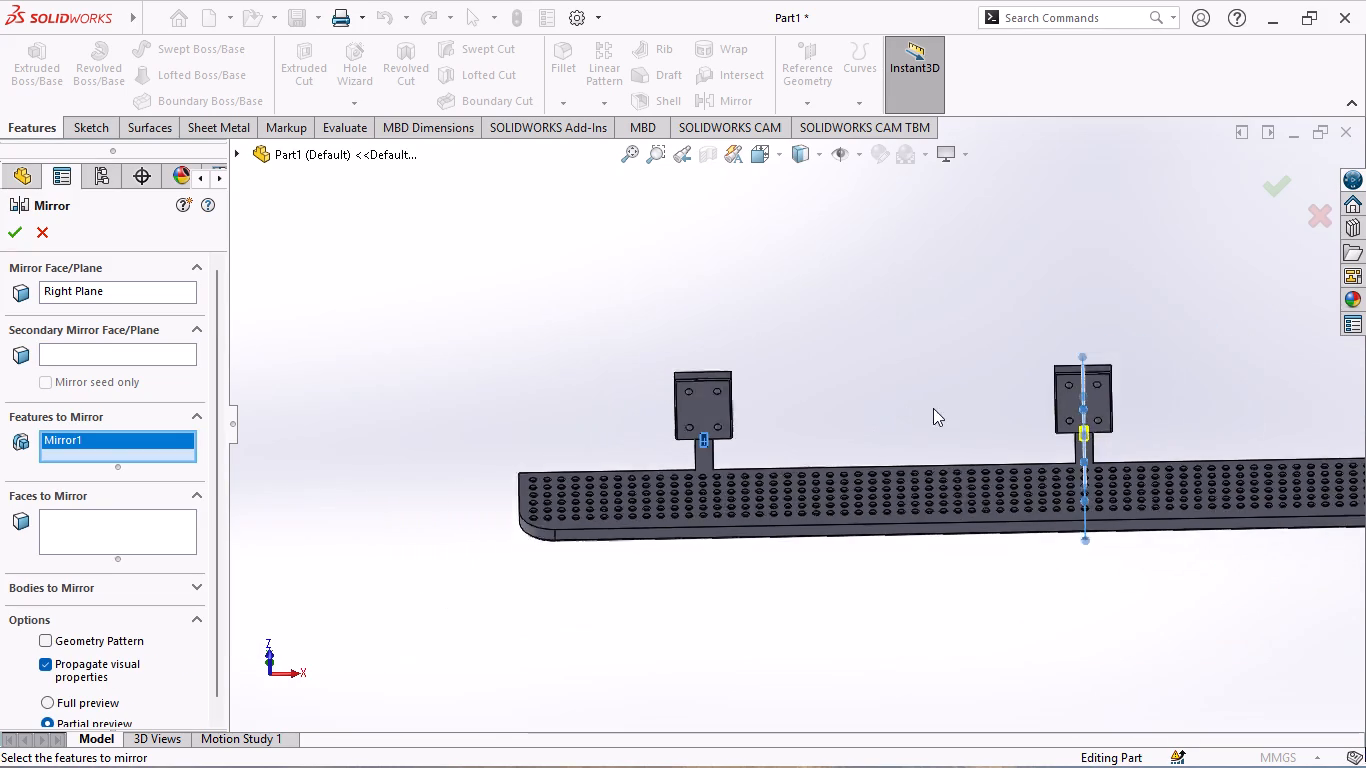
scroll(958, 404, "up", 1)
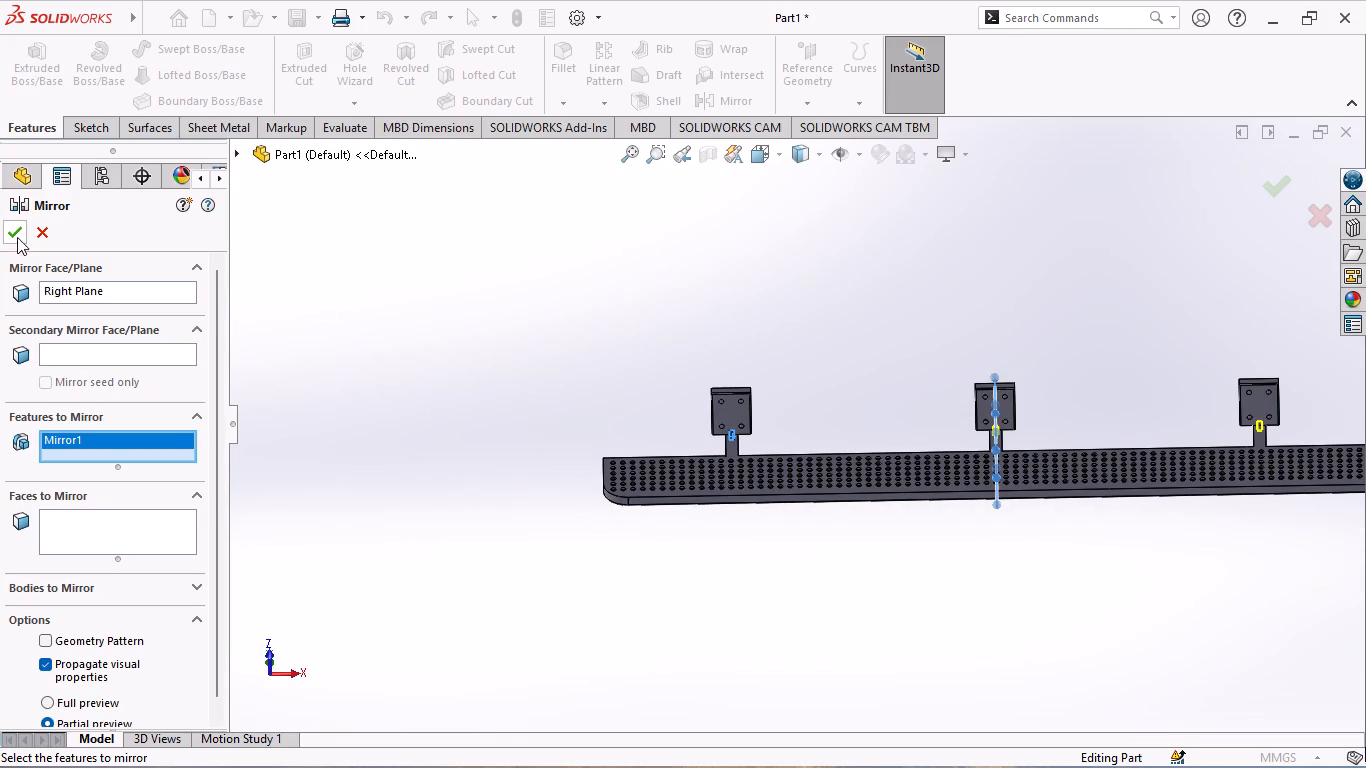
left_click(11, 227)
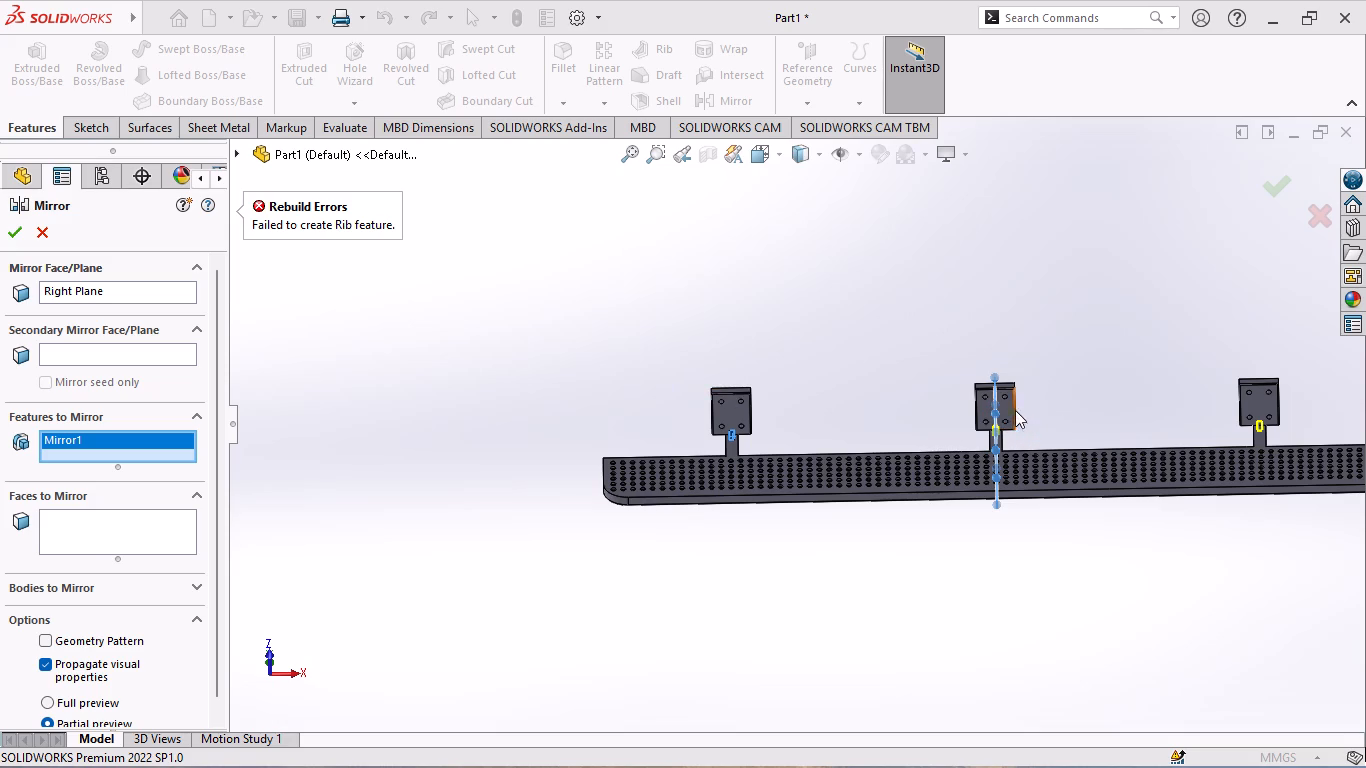
Examine the mirror preview on the three brackets from several angles, and cancel the mirror.
scroll(1046, 402, "down", 4)
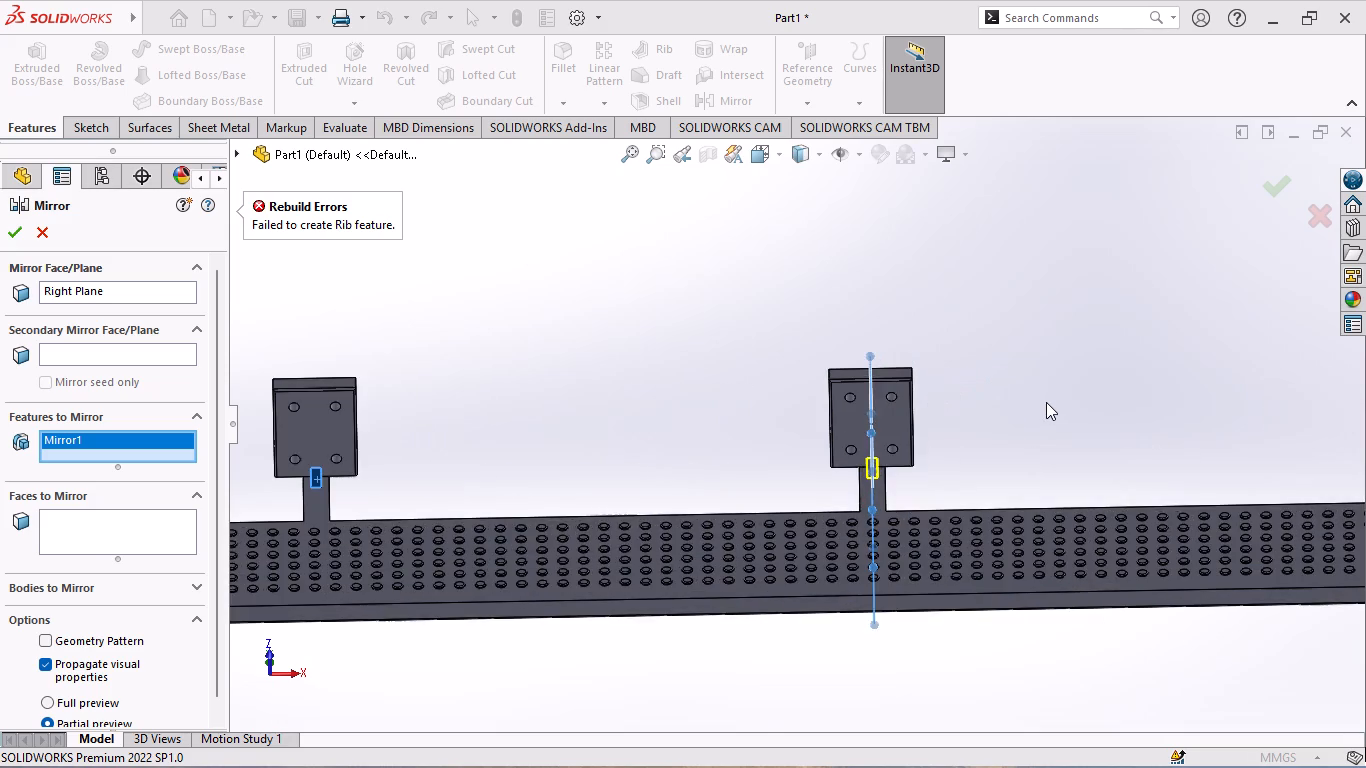
scroll(1046, 402, "down", 2)
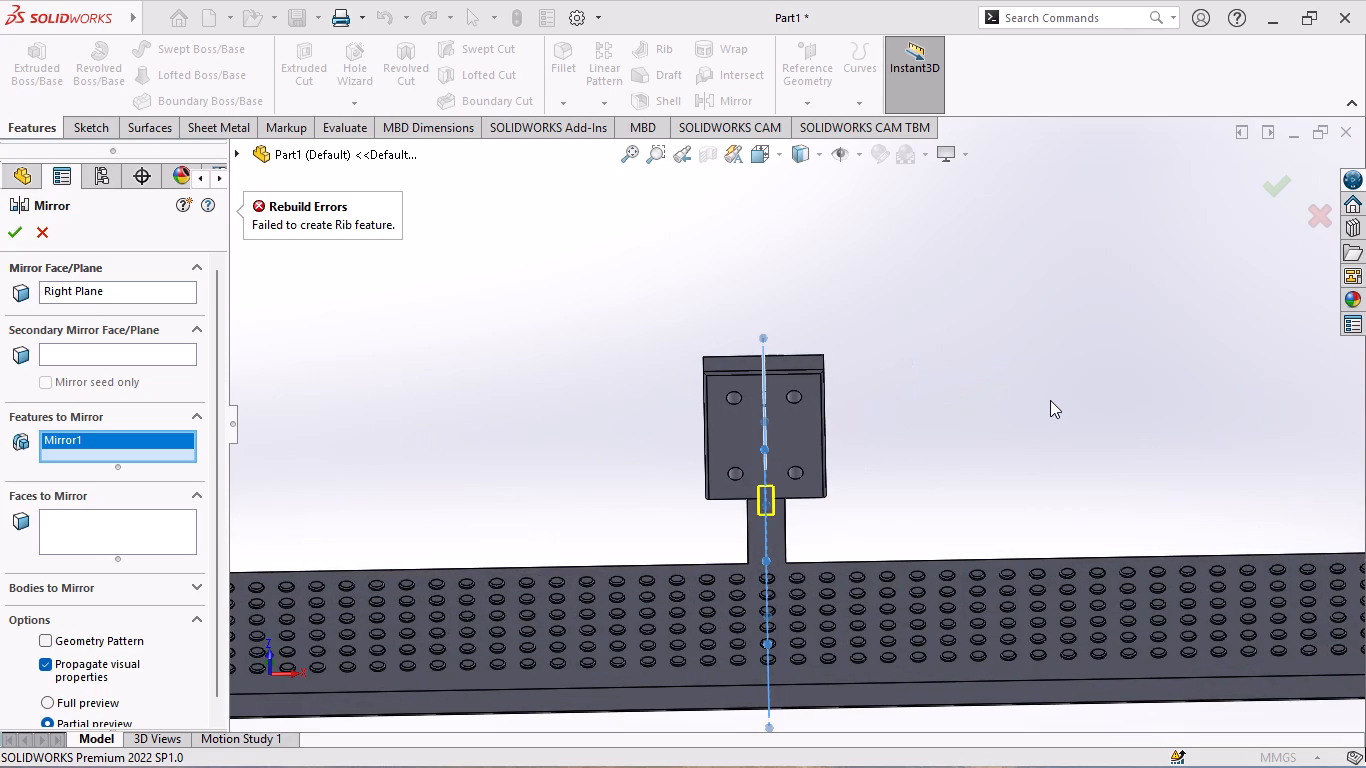
middle_click_drag(675, 467, 772, 468)
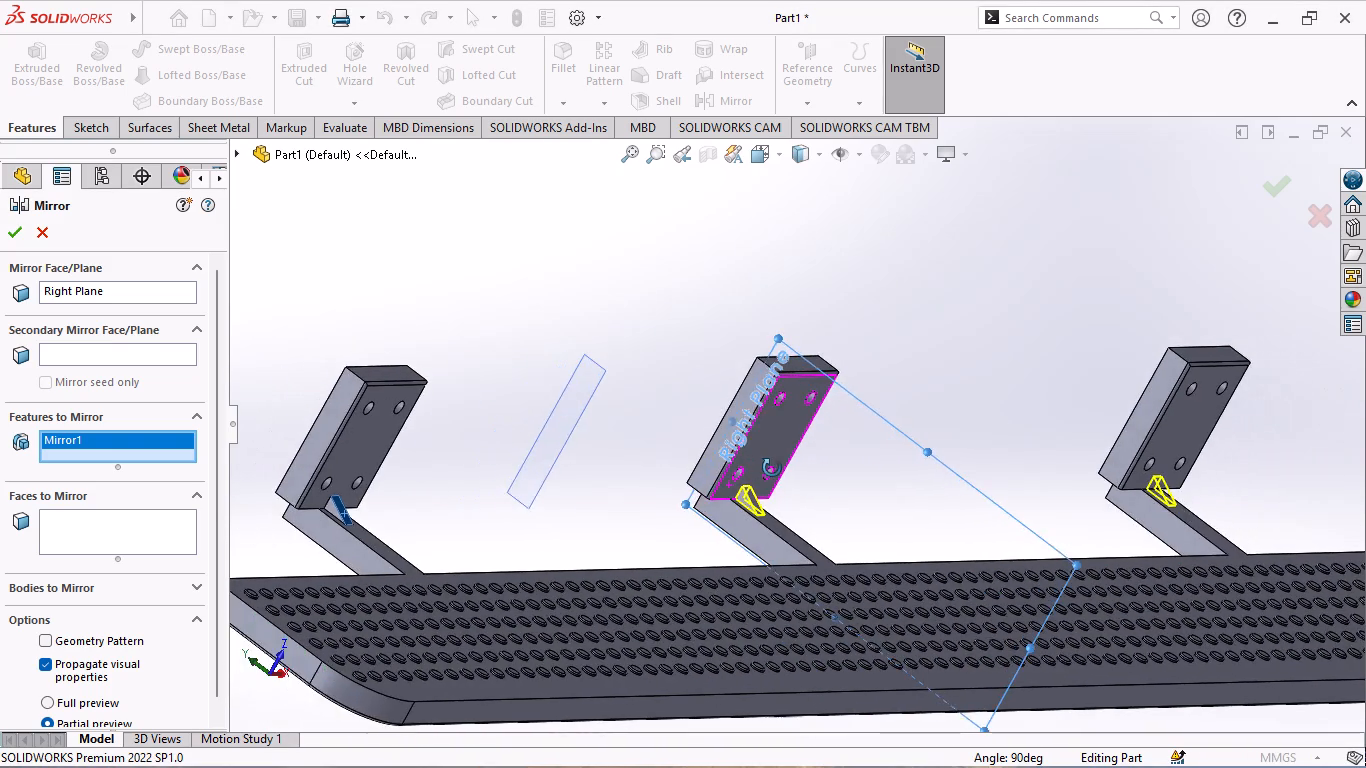
middle_click_drag(772, 468, 782, 435)
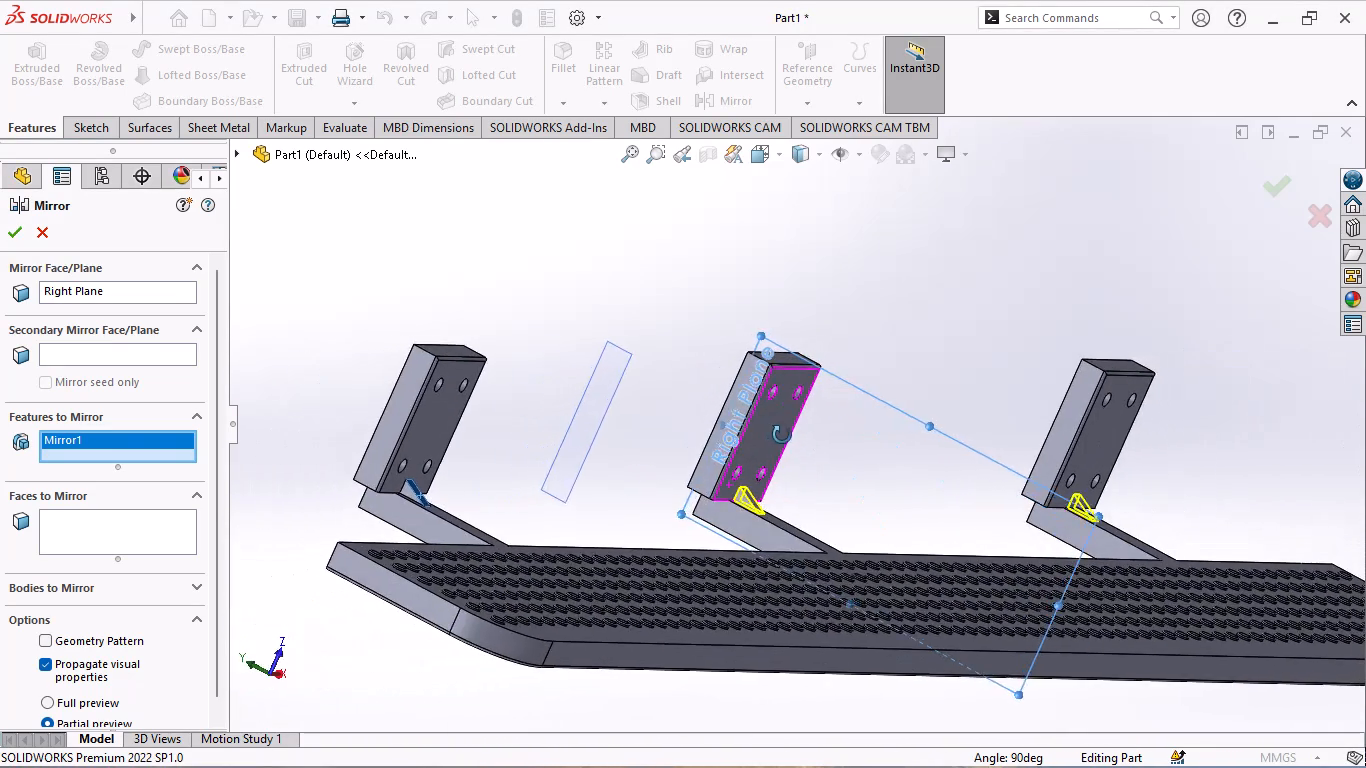
middle_click_drag(782, 435, 786, 436)
scroll(786, 436, "up", 1)
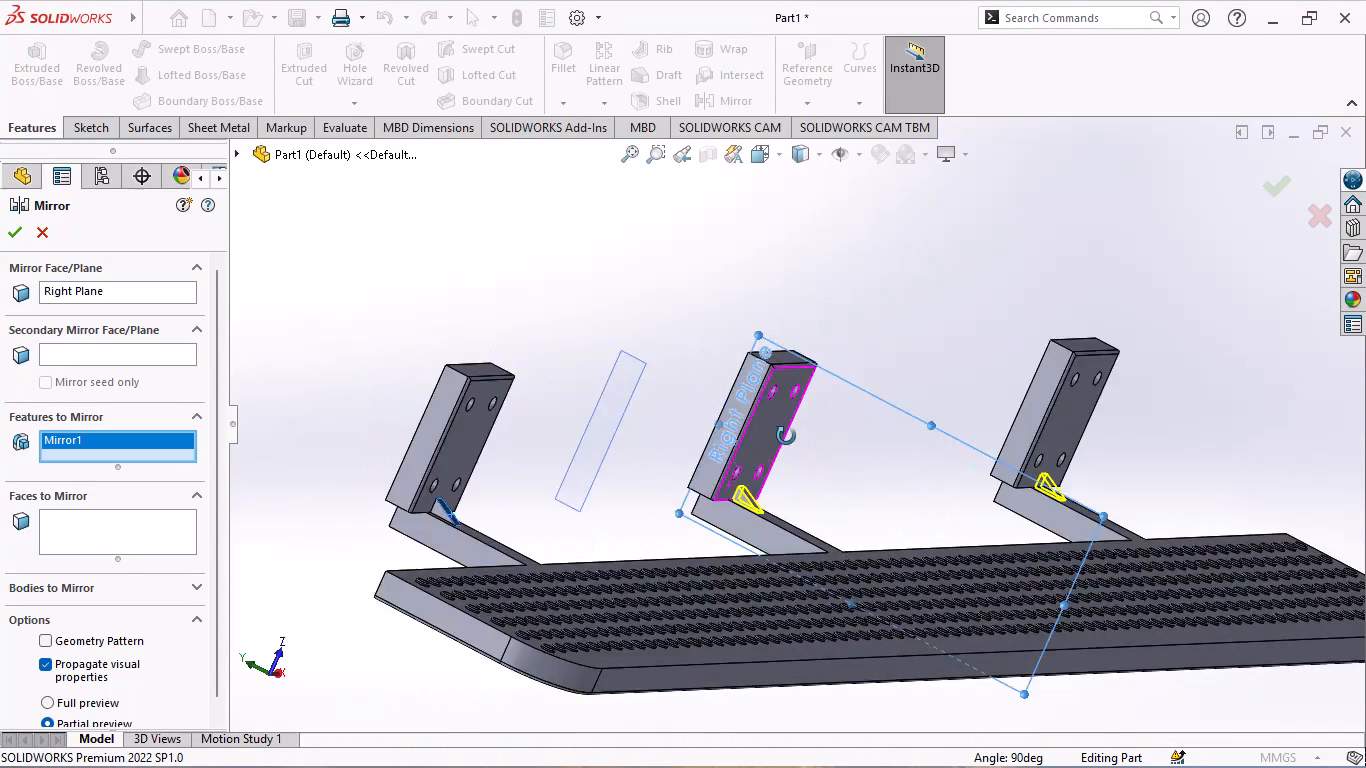
middle_click_drag(786, 436, 678, 432)
scroll(676, 430, "up", 2)
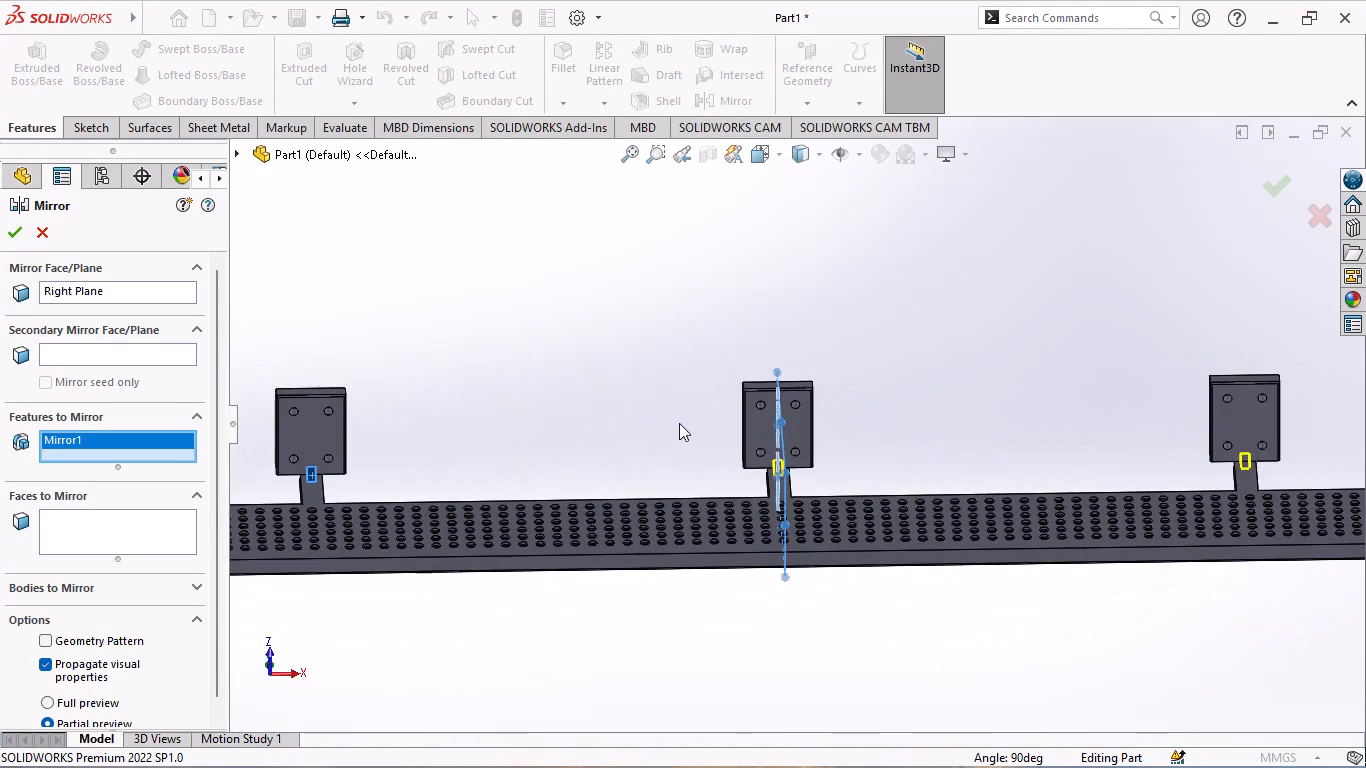
scroll(681, 420, "up", 2)
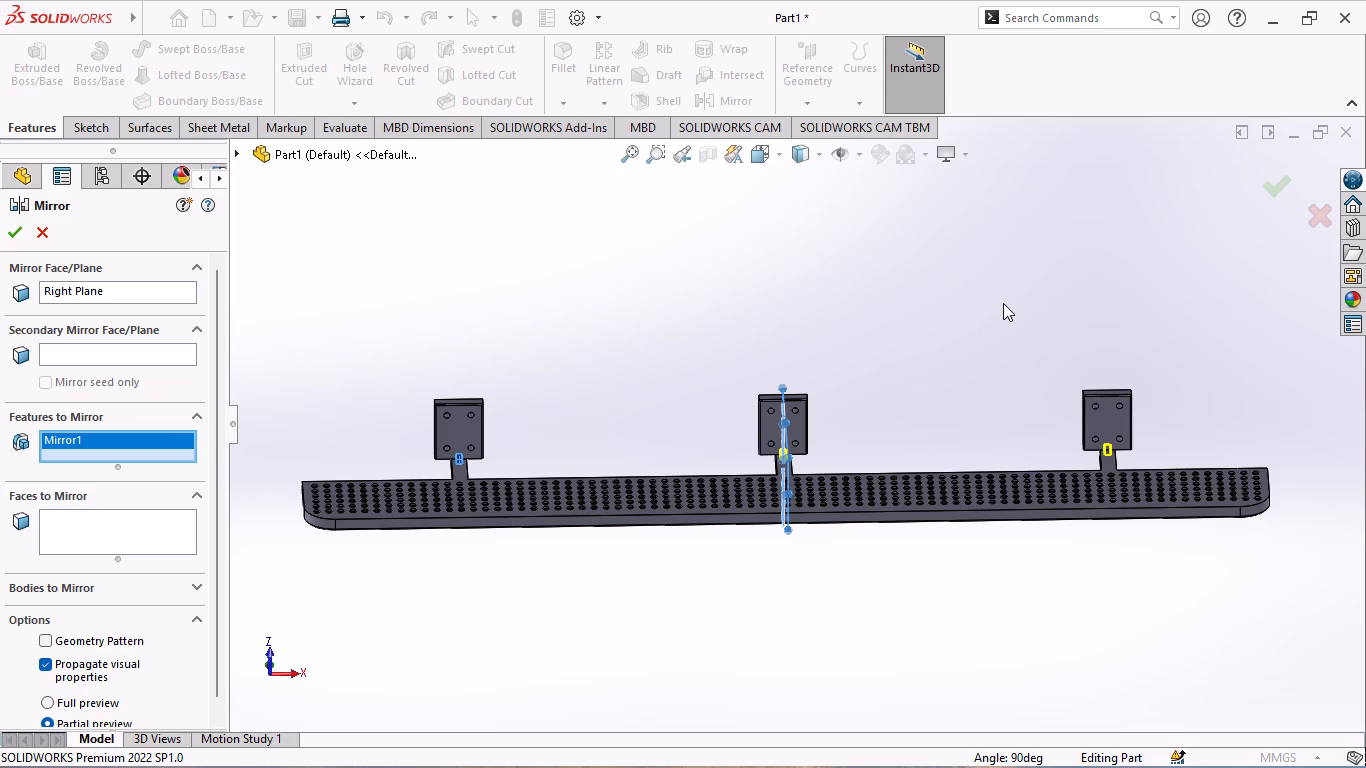
left_click(42, 235)
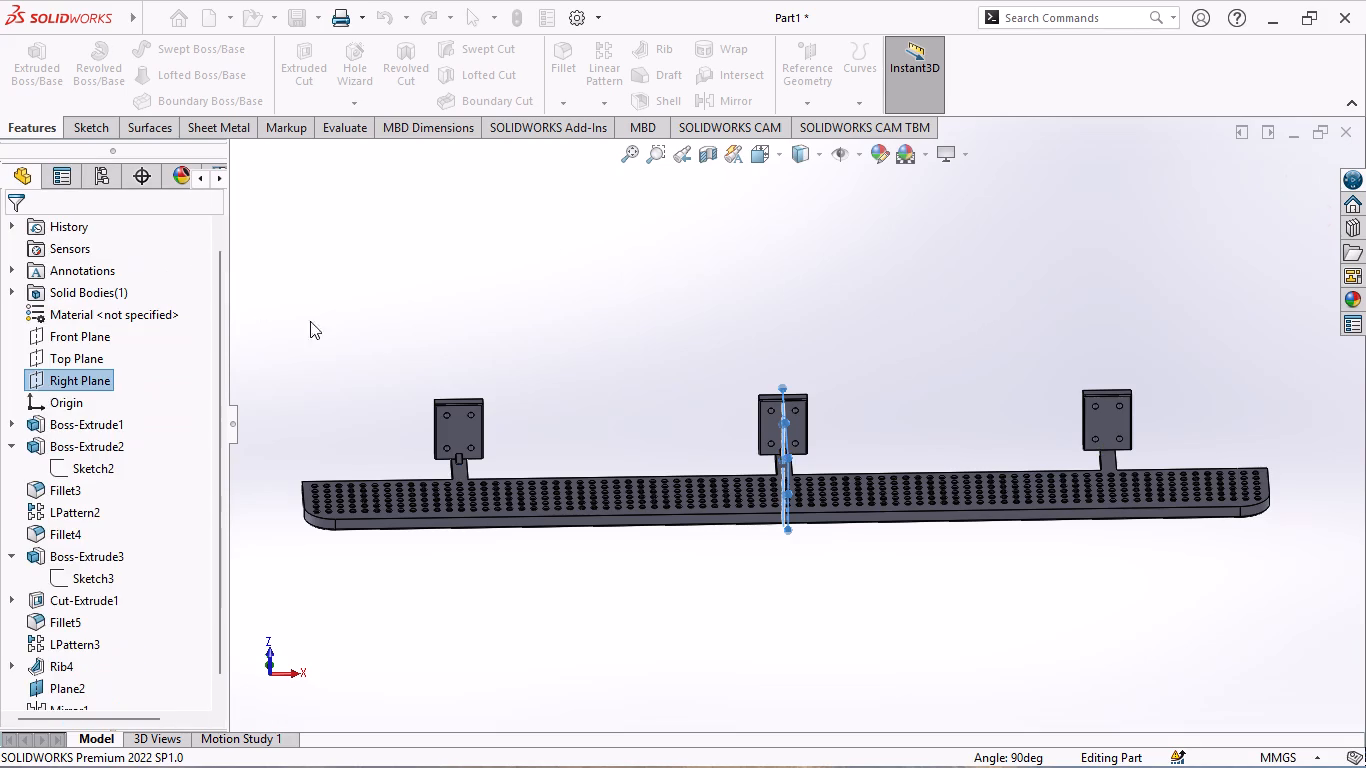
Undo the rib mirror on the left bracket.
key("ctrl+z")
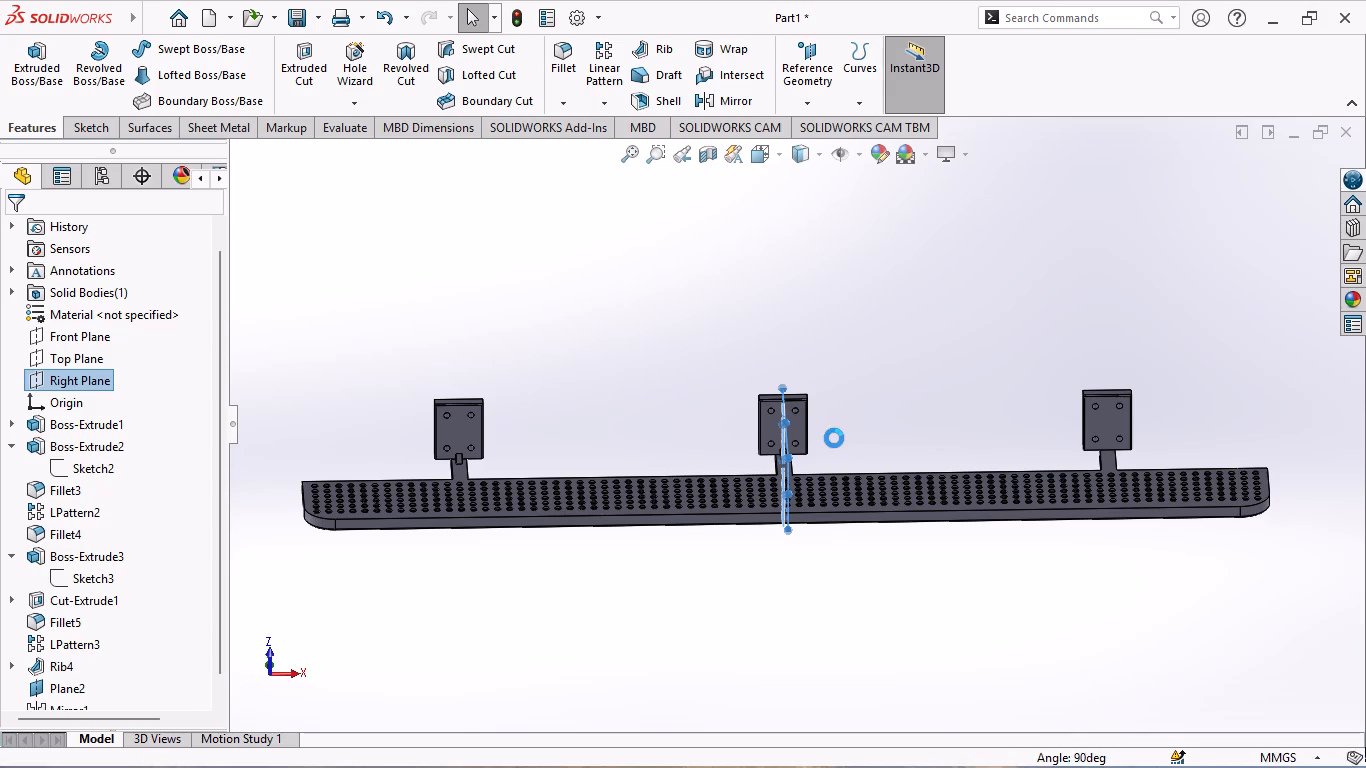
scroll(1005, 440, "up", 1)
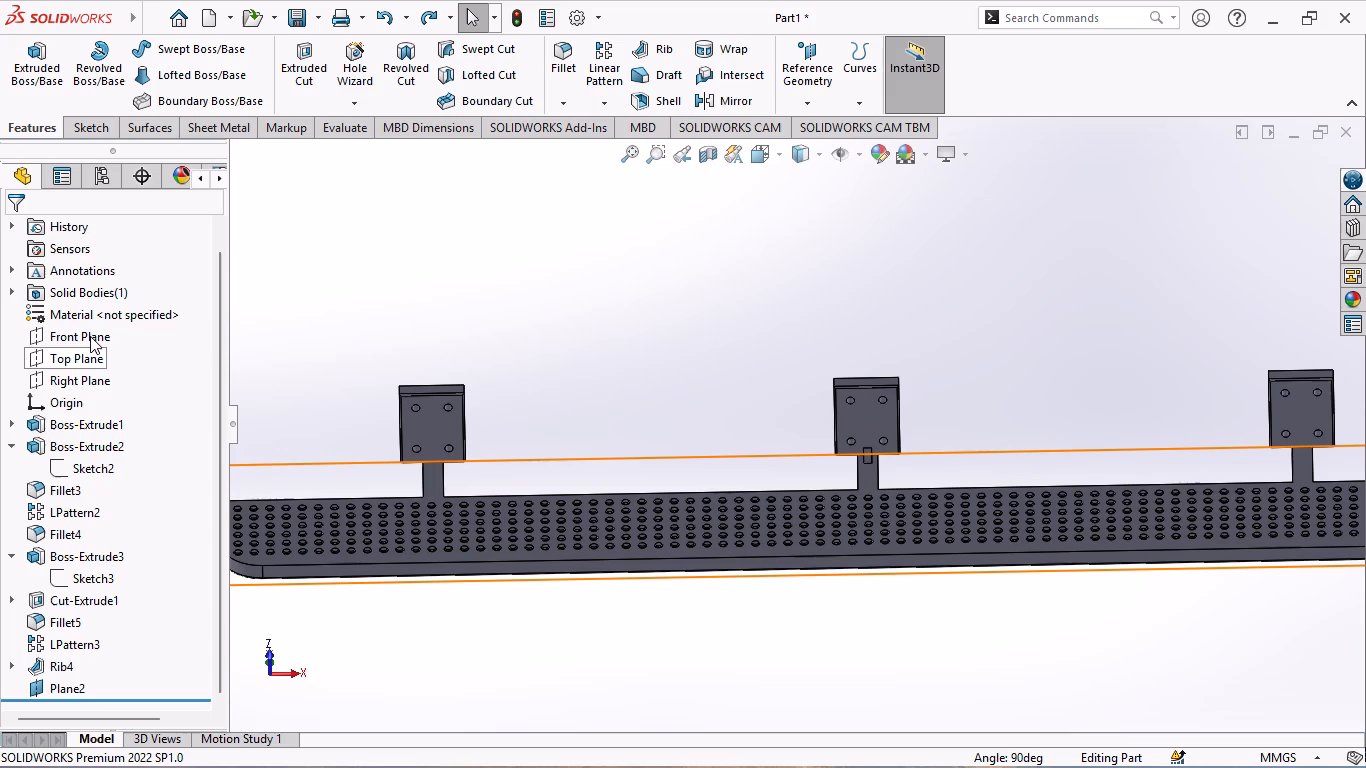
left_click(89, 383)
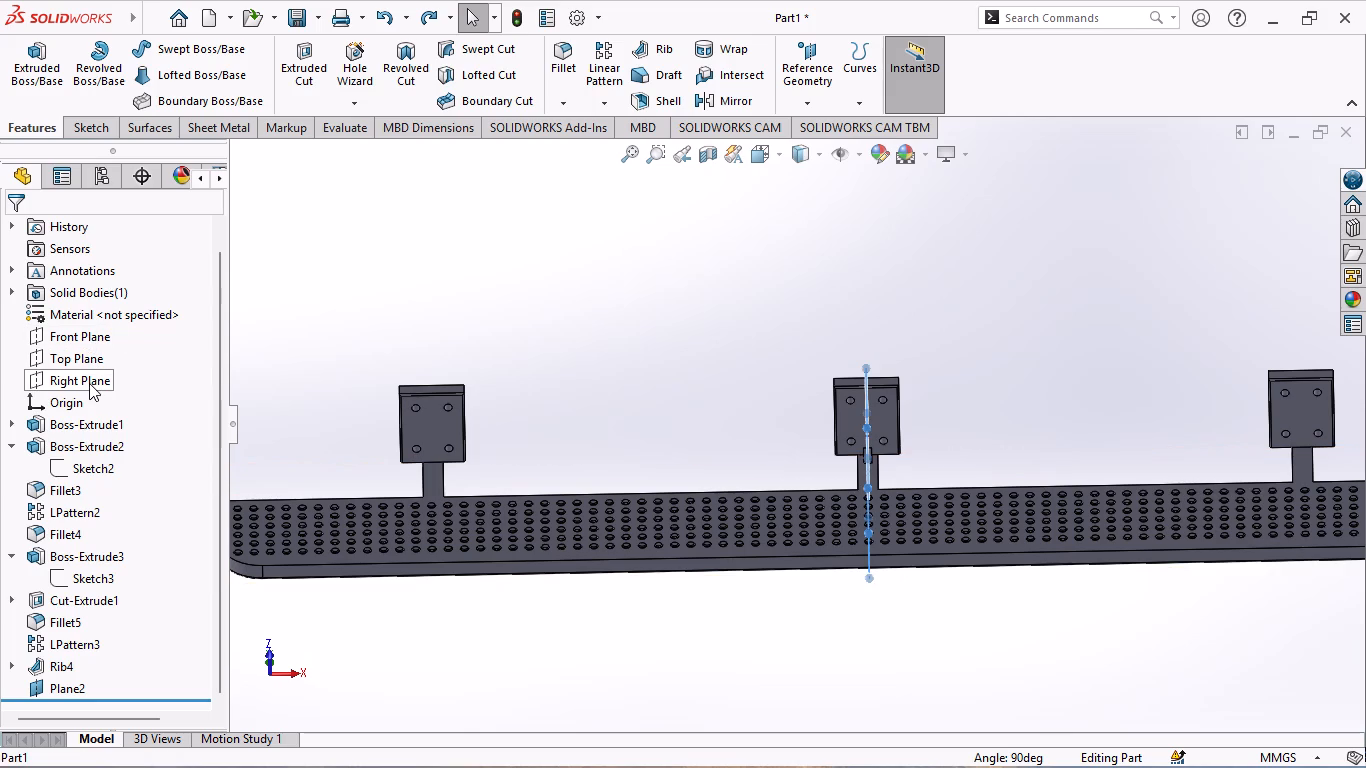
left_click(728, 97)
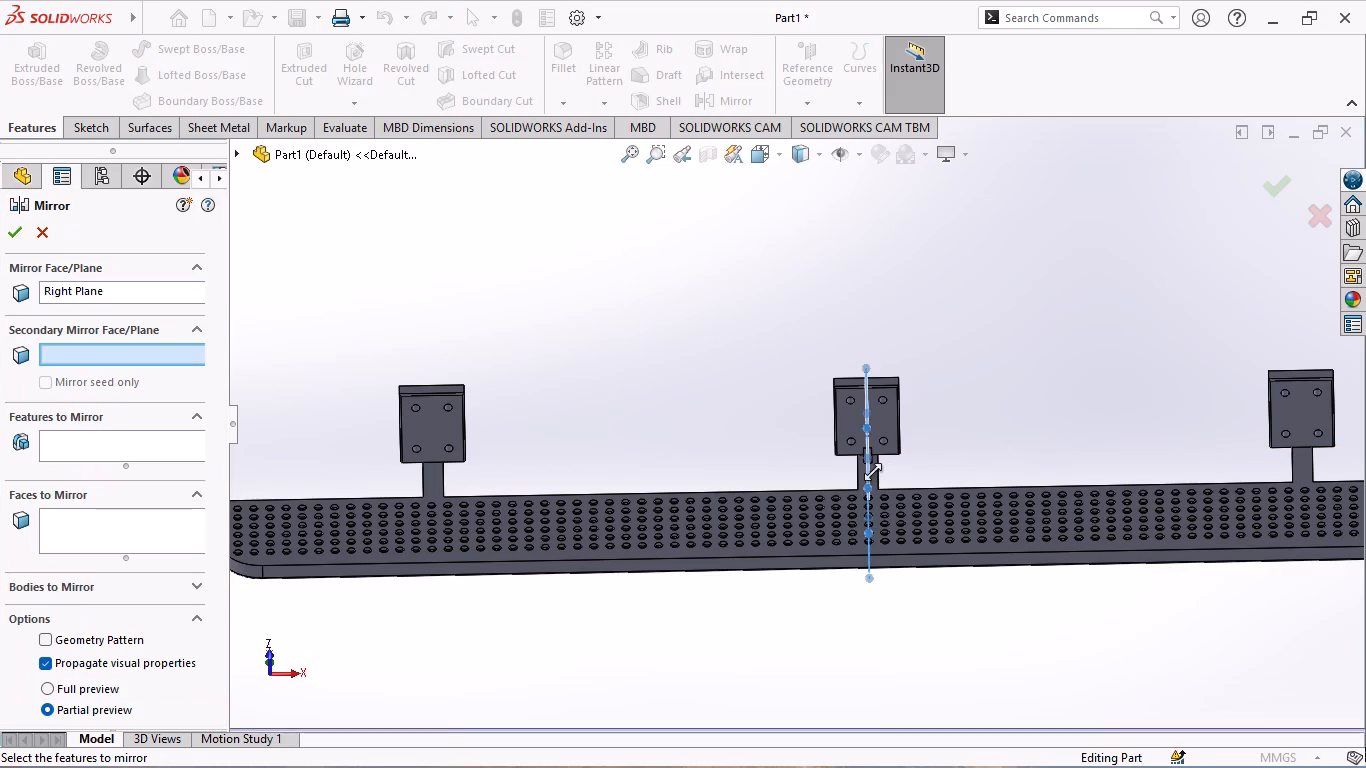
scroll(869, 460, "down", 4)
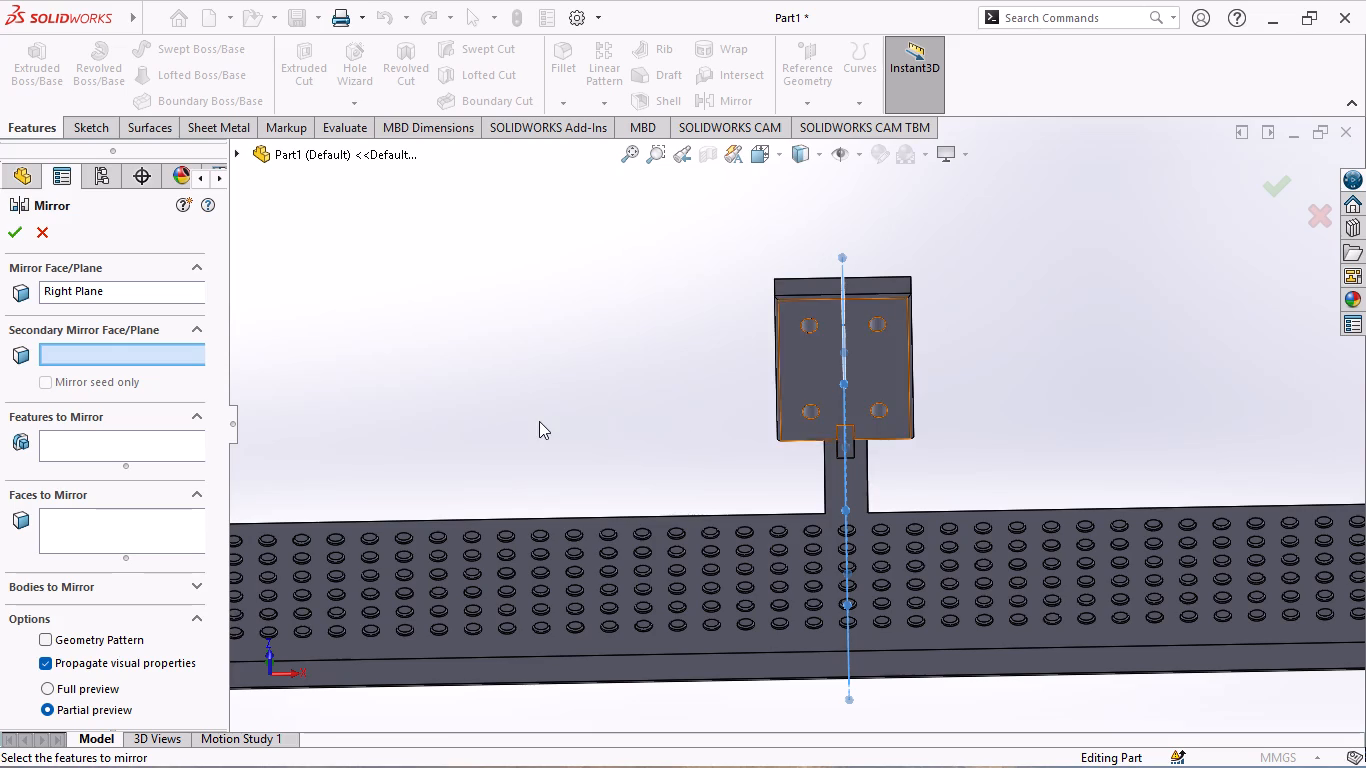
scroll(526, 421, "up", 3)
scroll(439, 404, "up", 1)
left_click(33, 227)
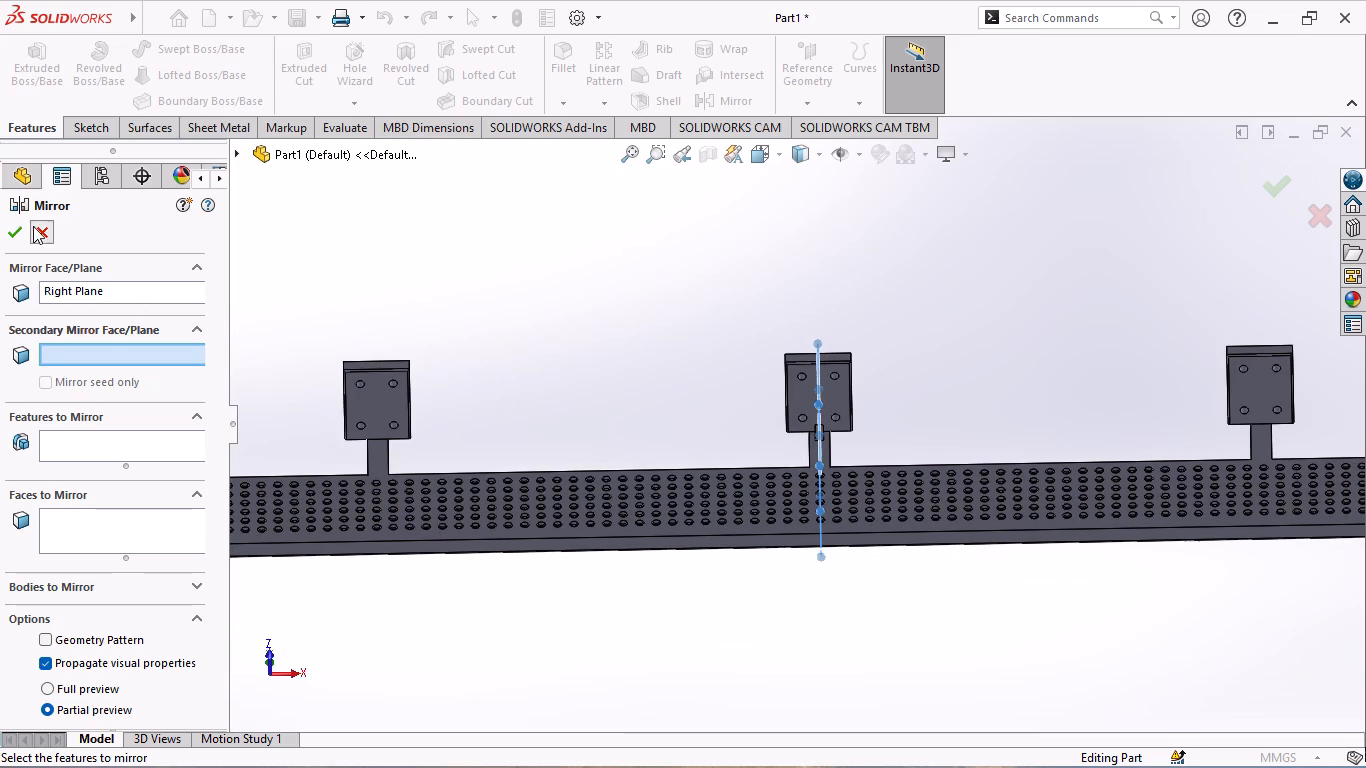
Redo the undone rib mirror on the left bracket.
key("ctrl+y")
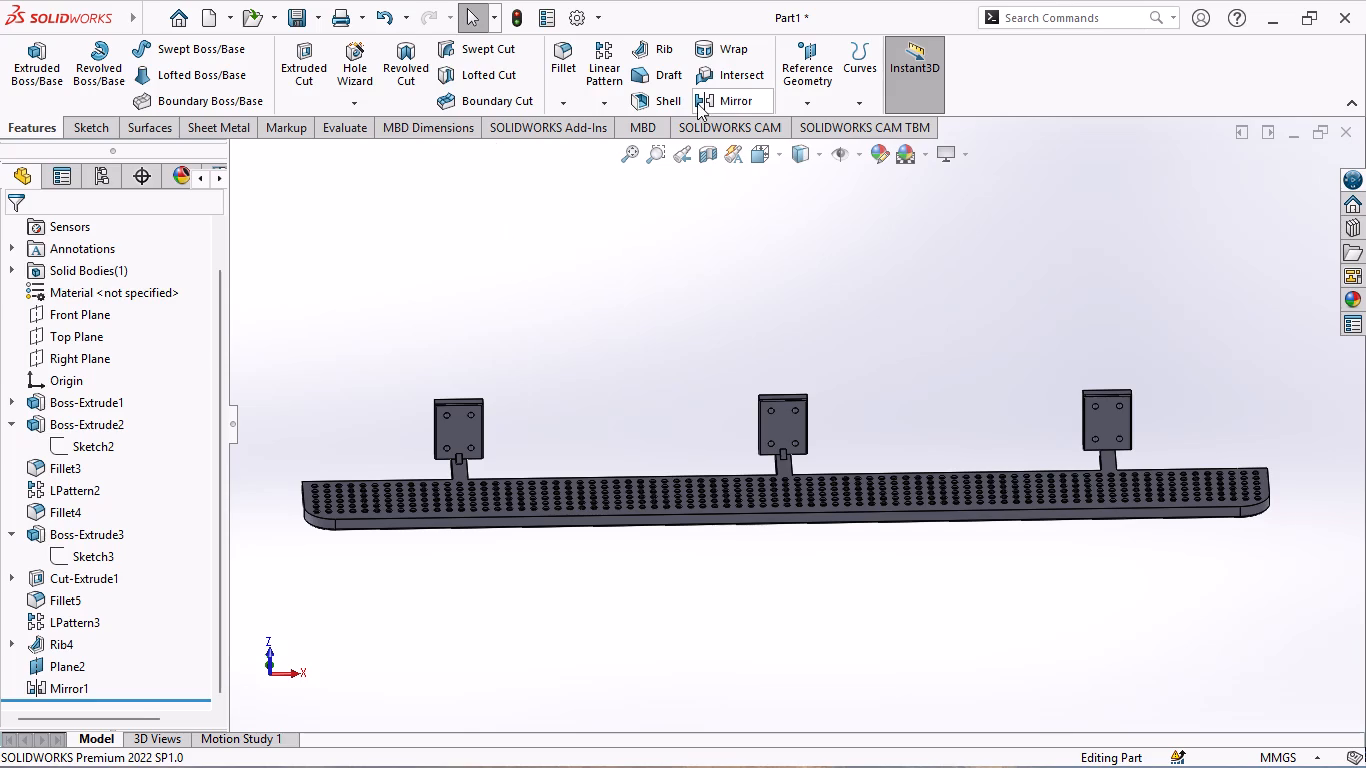
Create a reference mid plane between the right bracket plate's outer side face and the middle bracket plate's far side face.
left_click(804, 102)
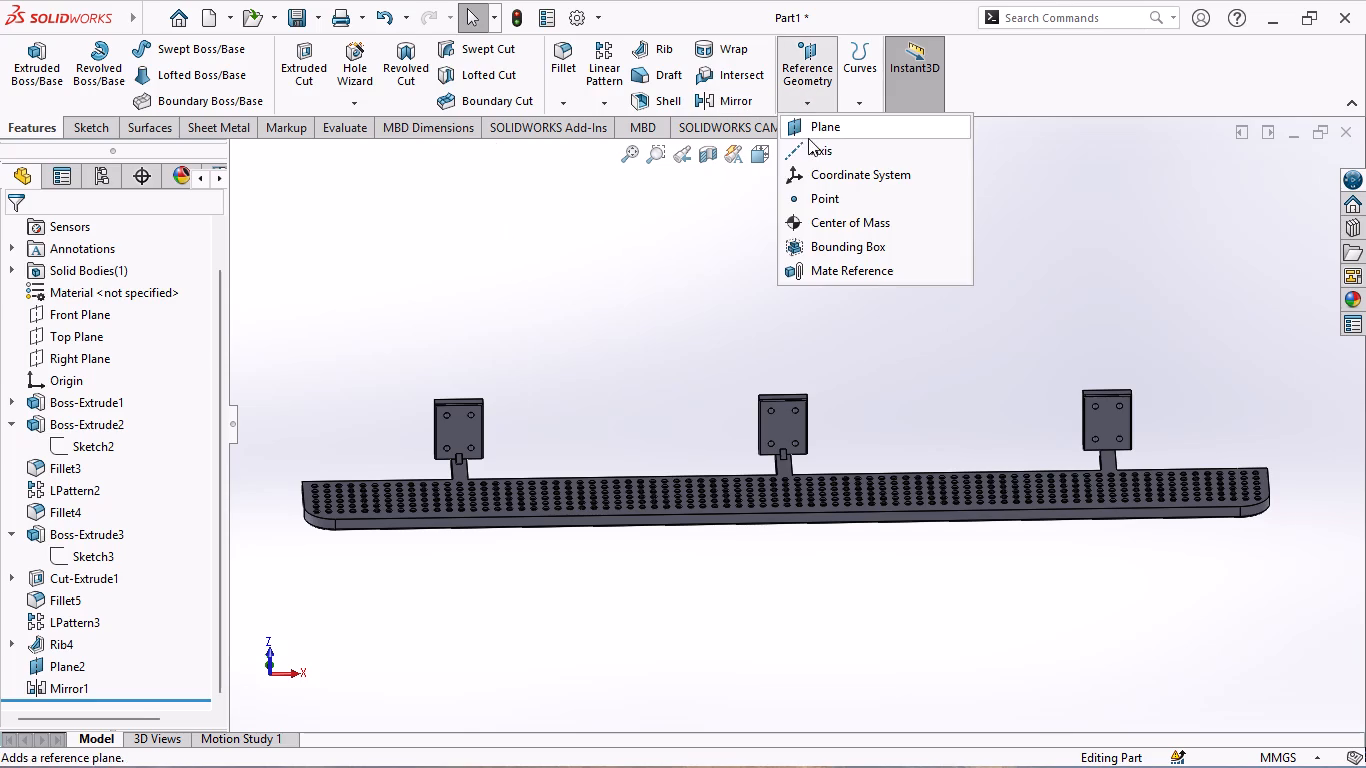
left_click(818, 124)
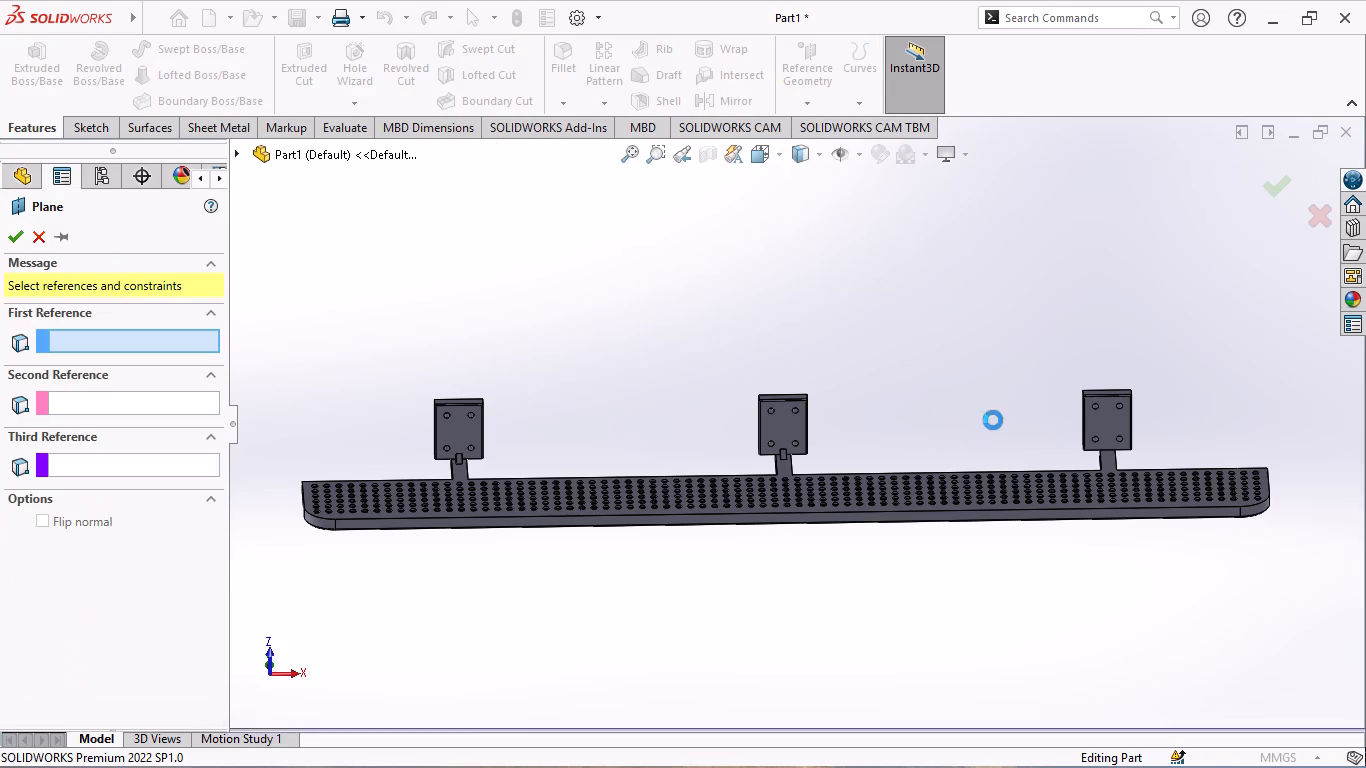
scroll(994, 420, "down", 2)
middle_click_drag(922, 415, 861, 409)
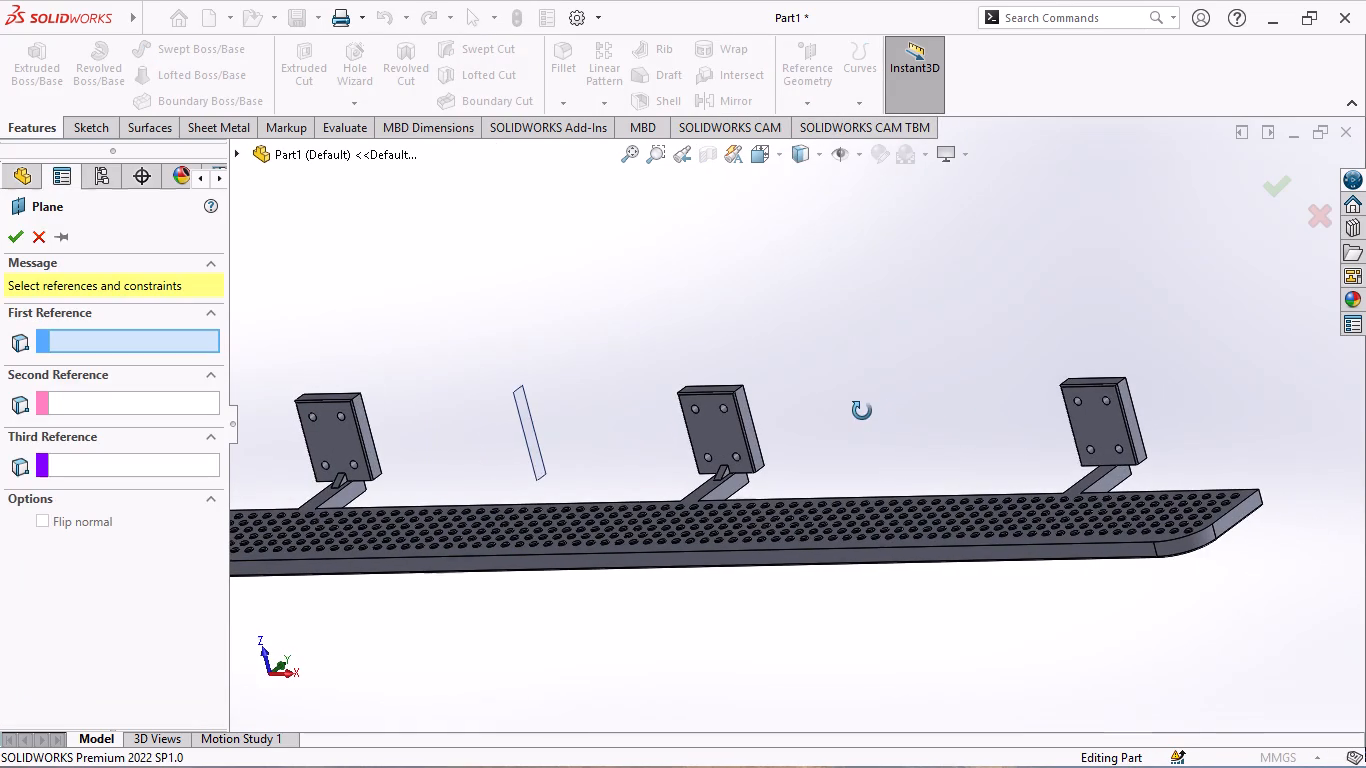
left_click(1131, 413)
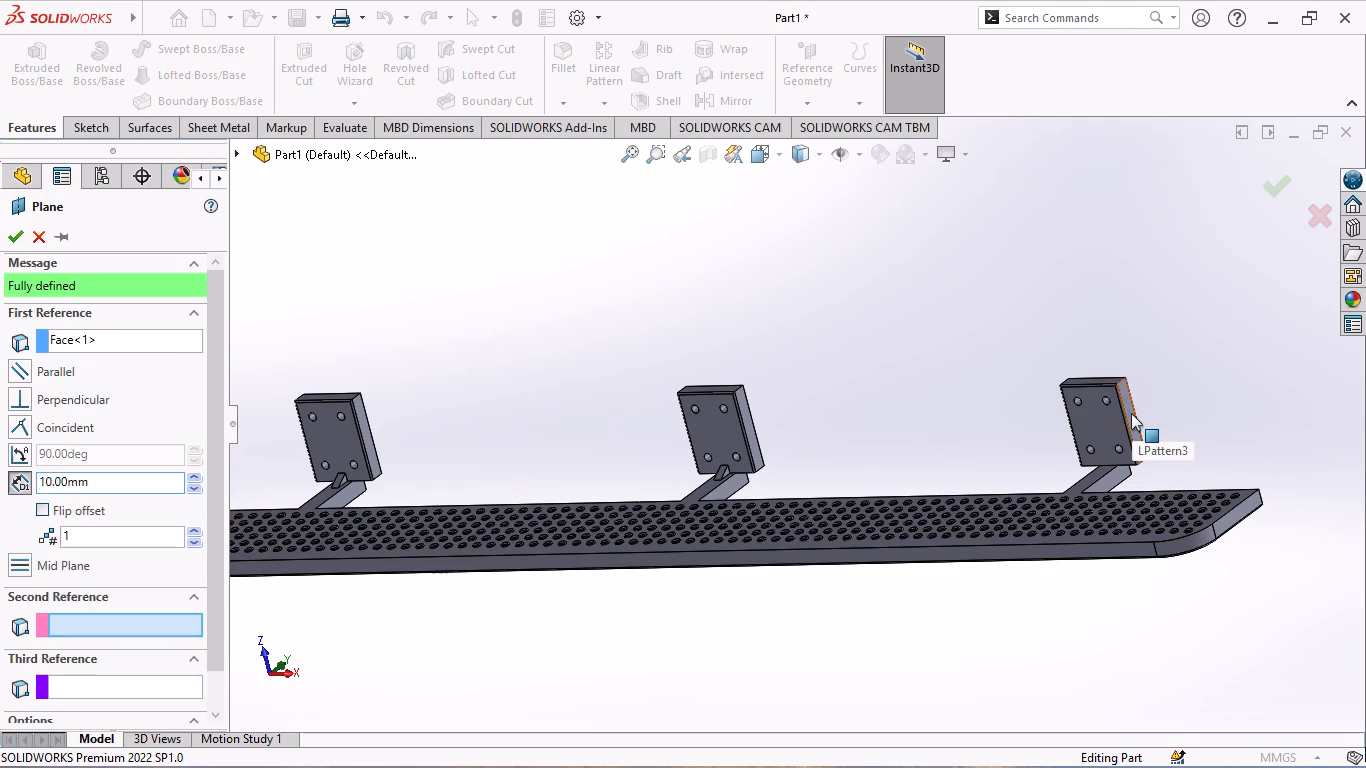
middle_click_drag(617, 394, 693, 383)
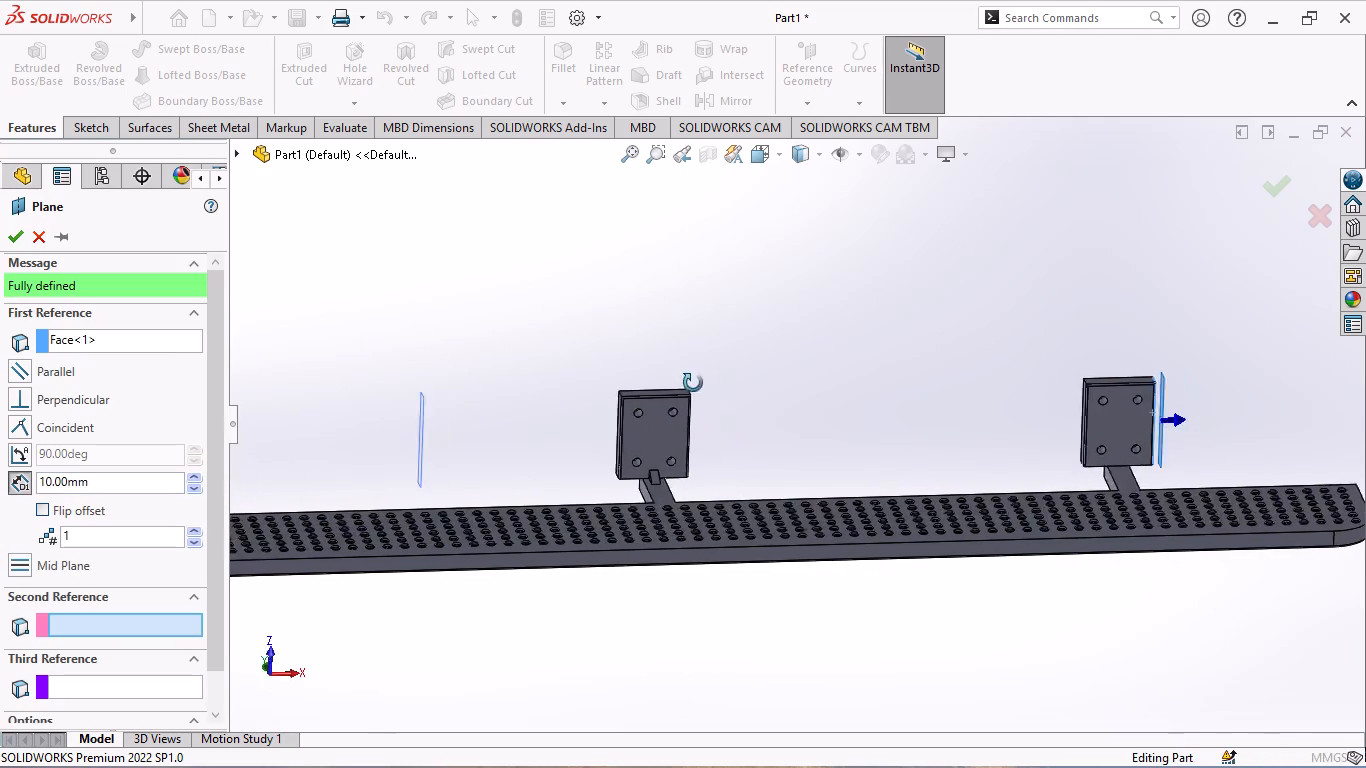
middle_click_drag(693, 383, 715, 381)
left_click(601, 404)
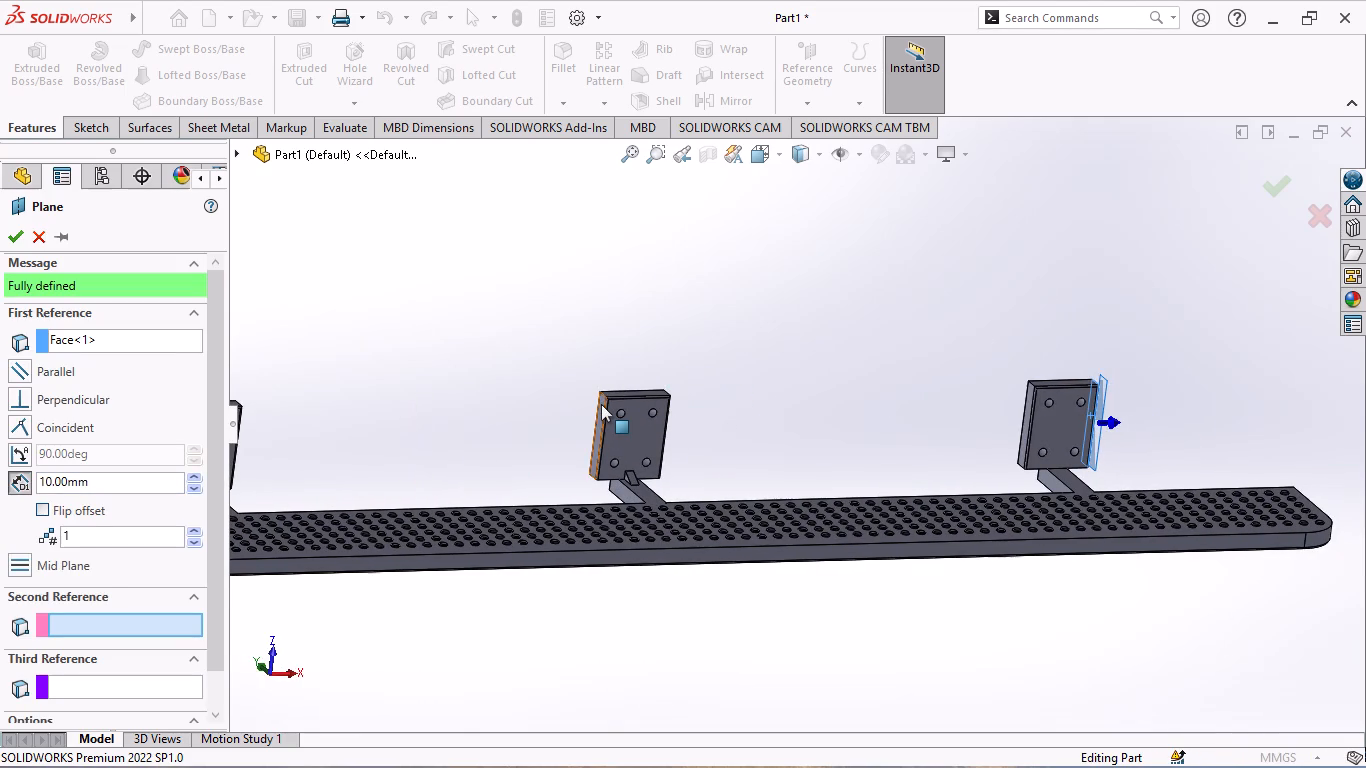
left_click(20, 241)
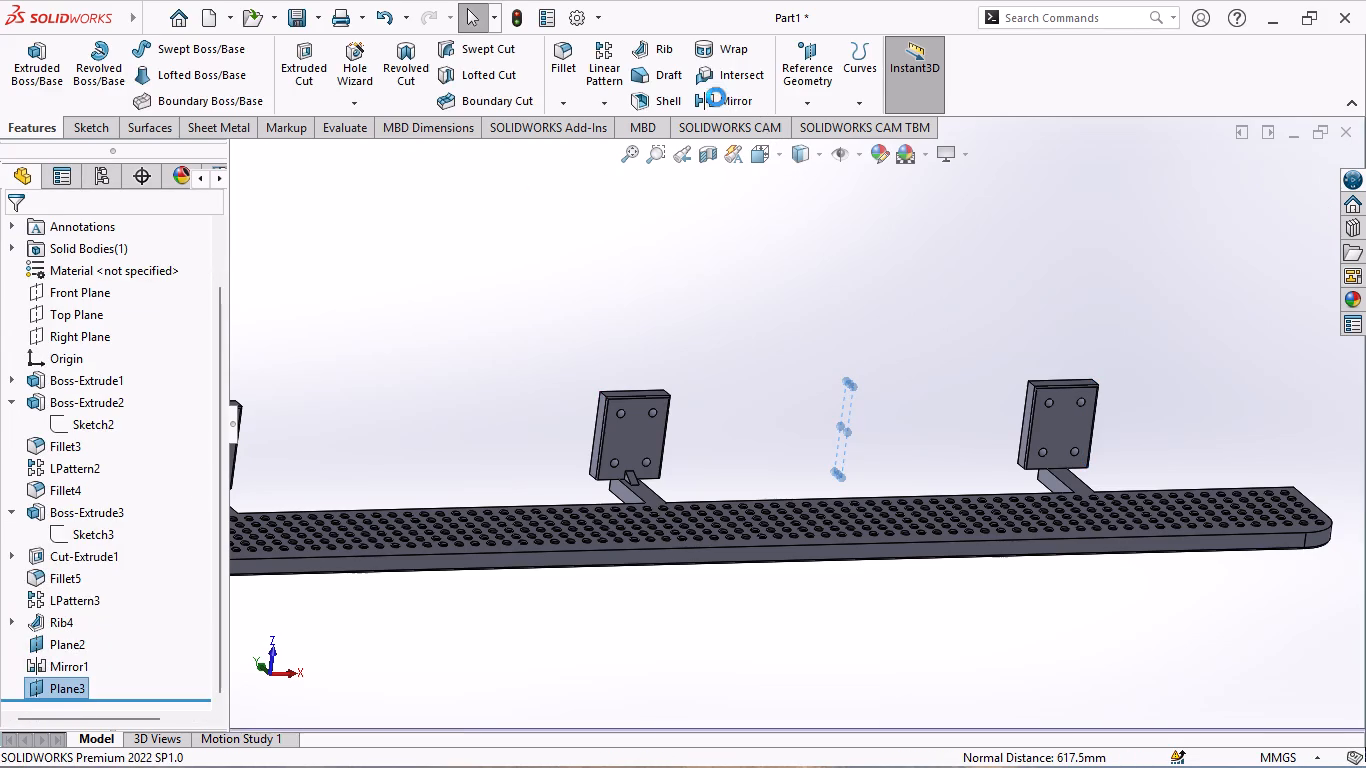
Mirror the middle bracket's rib, Rib4, about Plane3 onto the right bracket, with no secondary mirror plane.
left_click(716, 97)
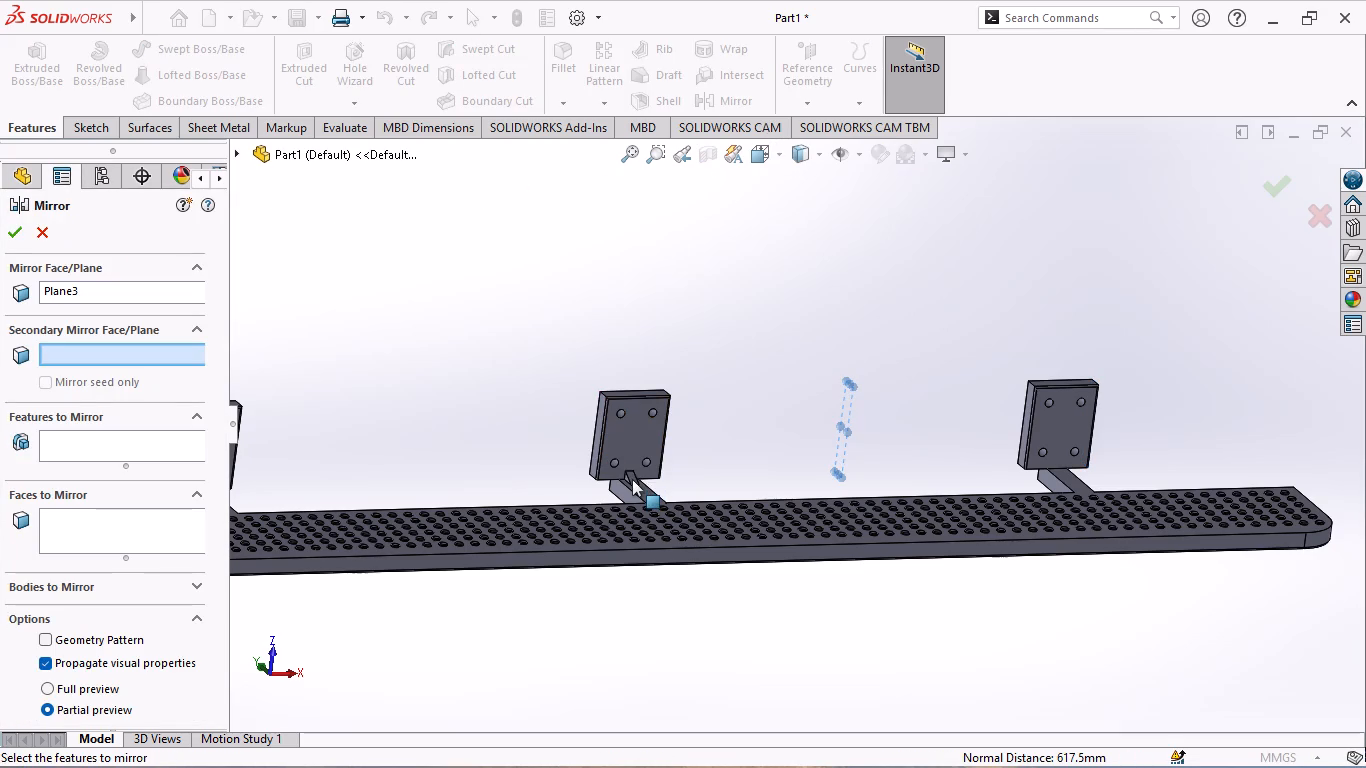
left_click(632, 479)
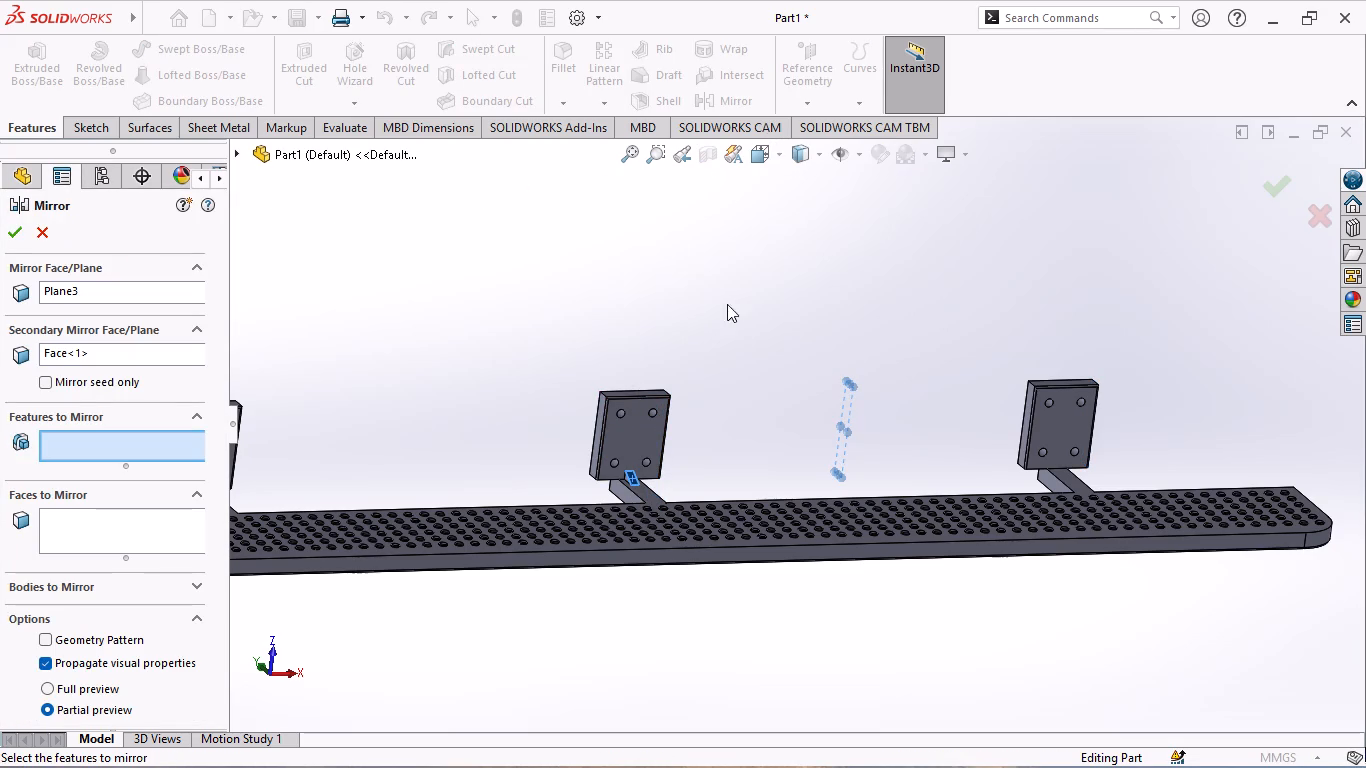
right_click(99, 358)
right_click(133, 353)
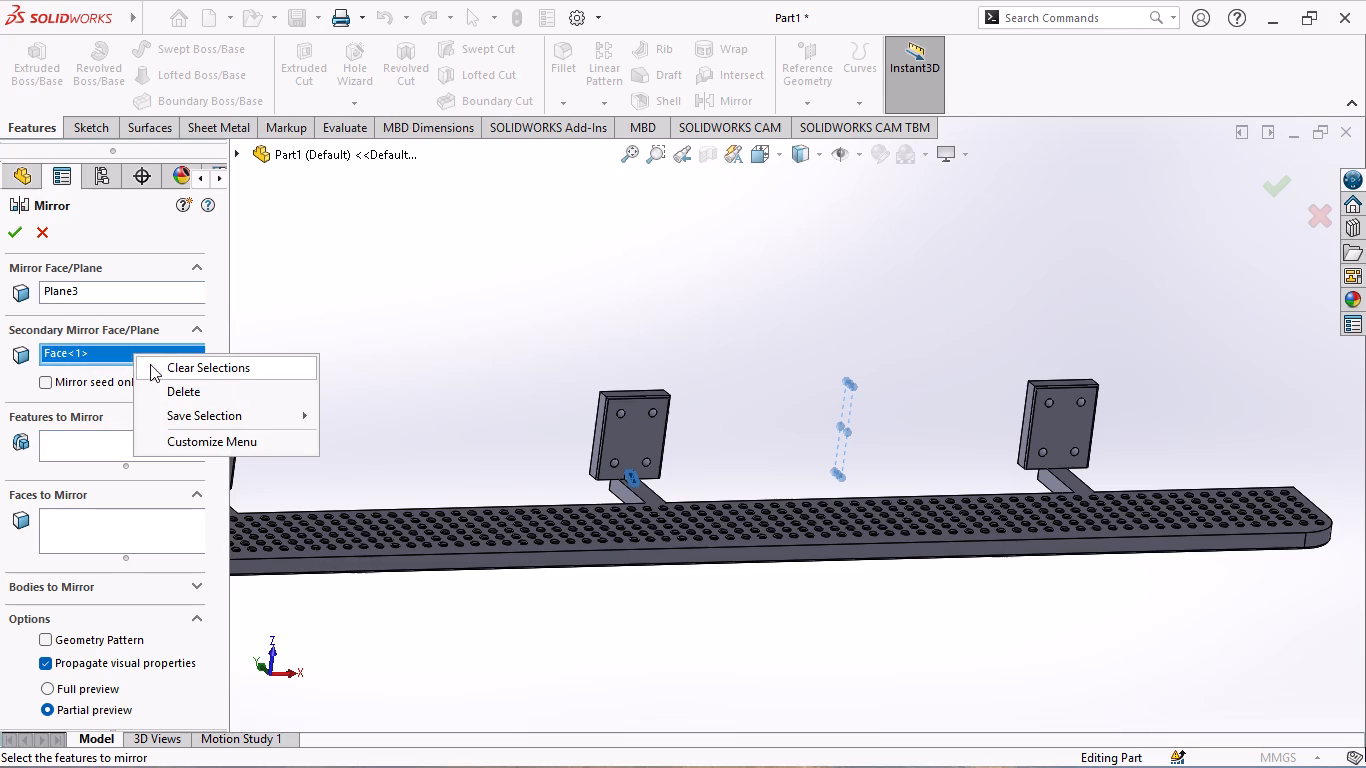
left_click(179, 365)
left_click(116, 529)
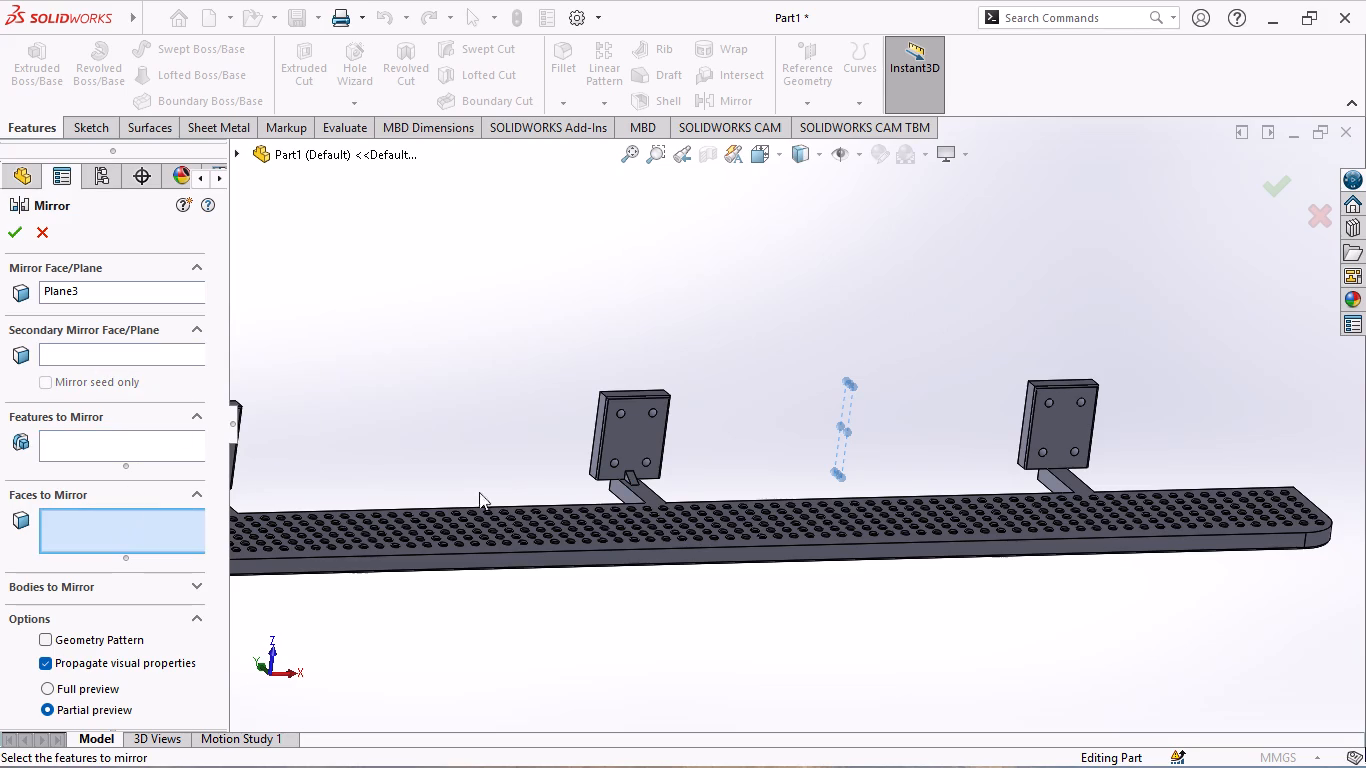
left_click(125, 443)
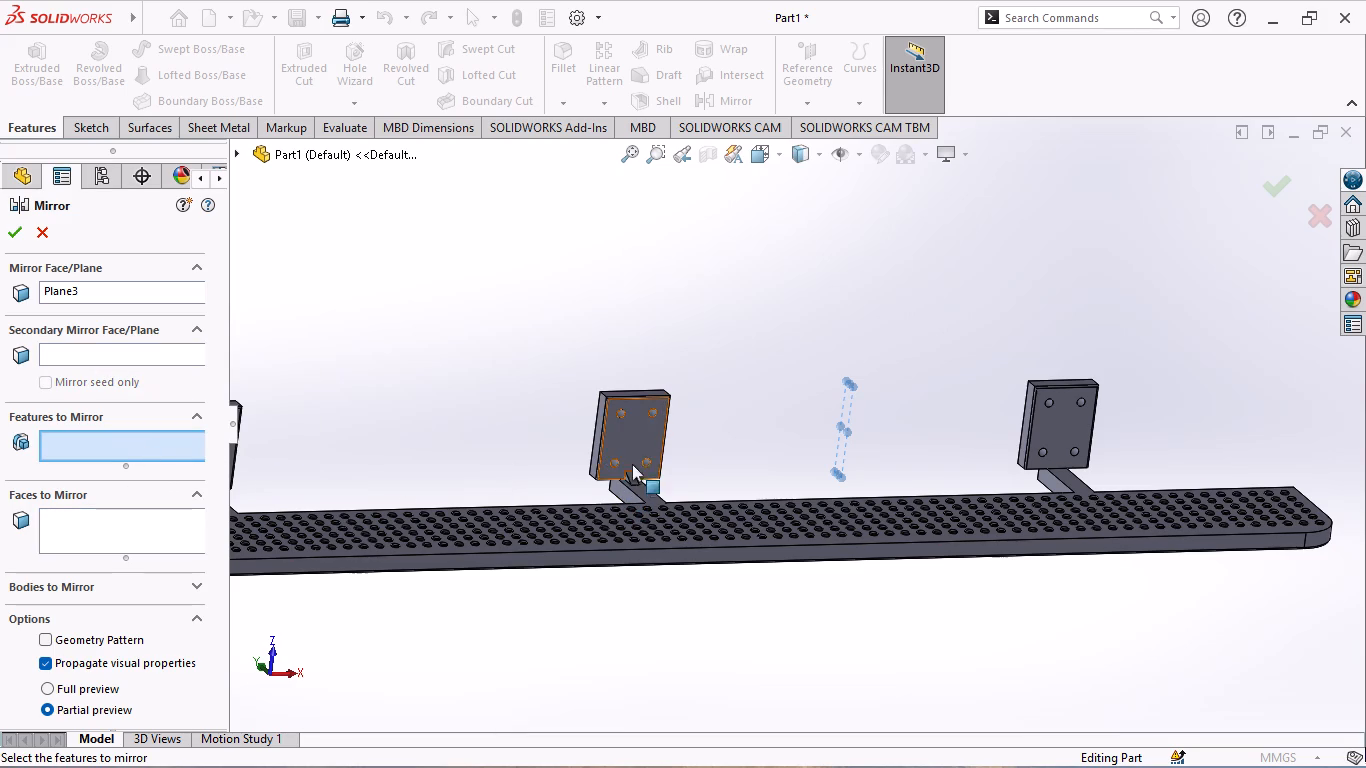
left_click(636, 482)
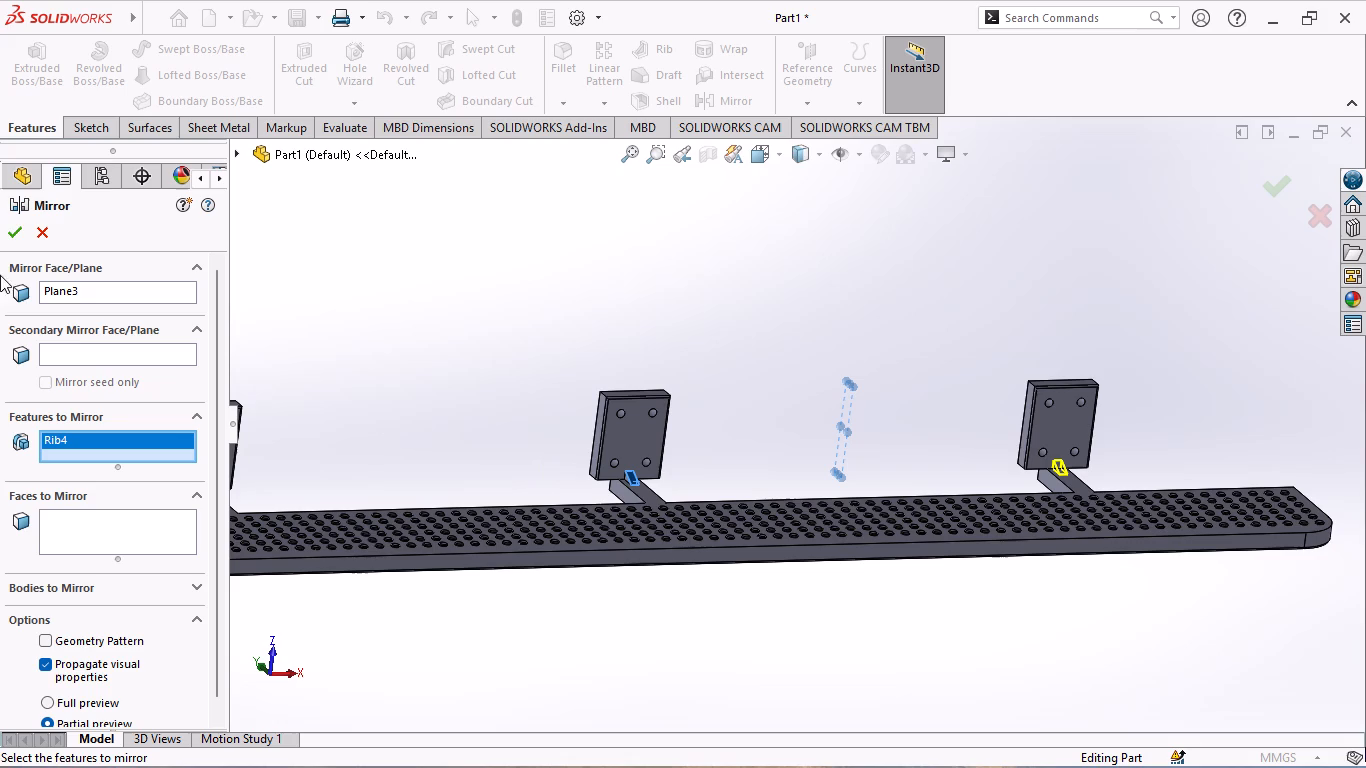
left_click(10, 234)
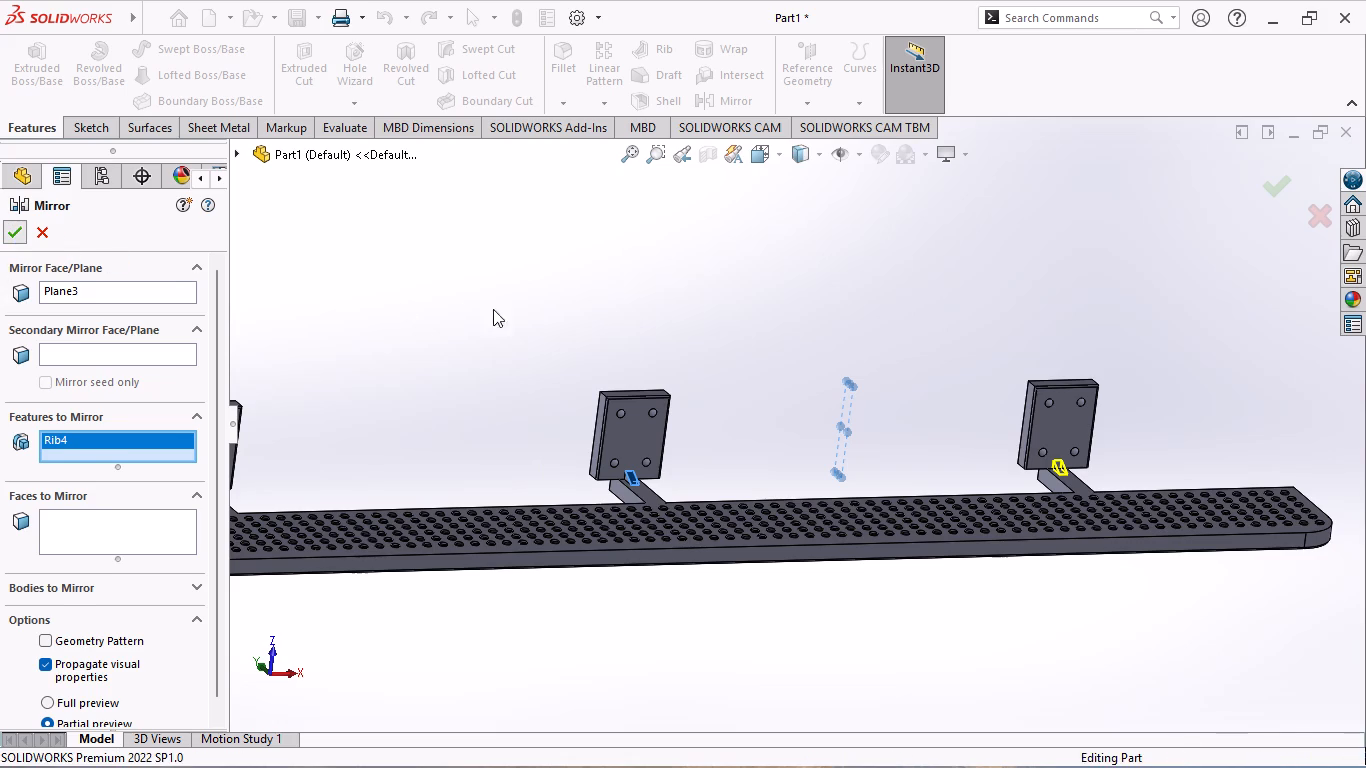
Examine the mirrored support ribs on the brackets, looking closely at the outer bracket from both sides.
scroll(569, 338, "up", 3)
scroll(813, 366, "up", 1)
middle_click_drag(813, 366, 719, 355)
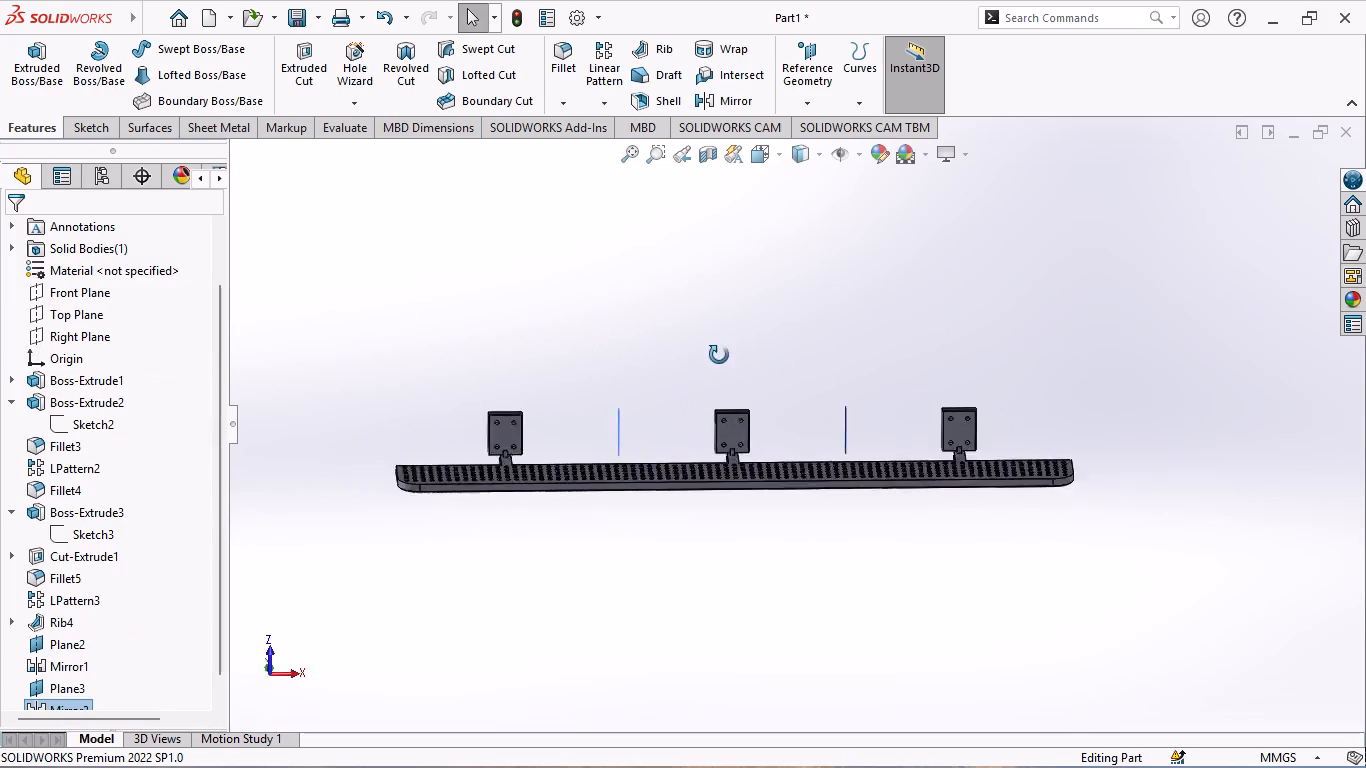
middle_click_drag(719, 355, 843, 346)
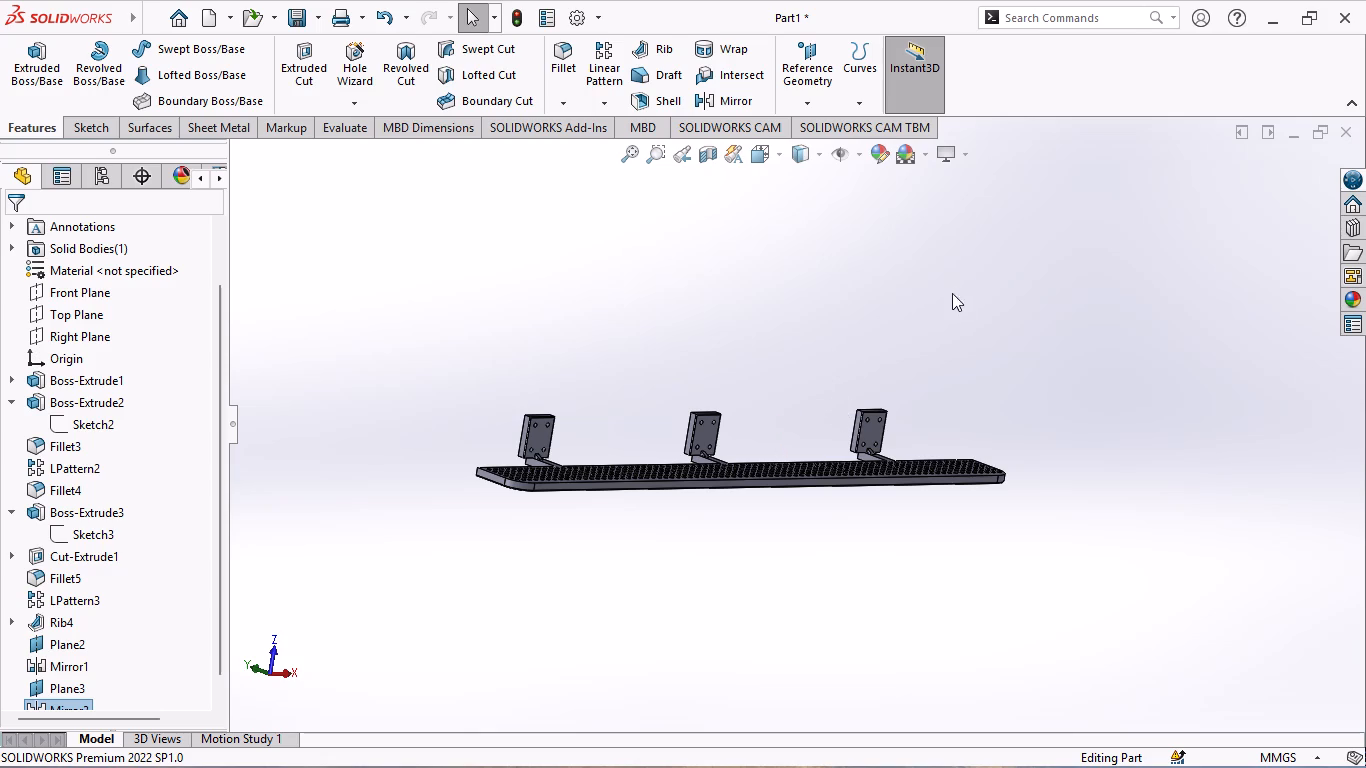
scroll(944, 297, "up", 1)
scroll(650, 480, "down", 5)
scroll(560, 370, "down", 4)
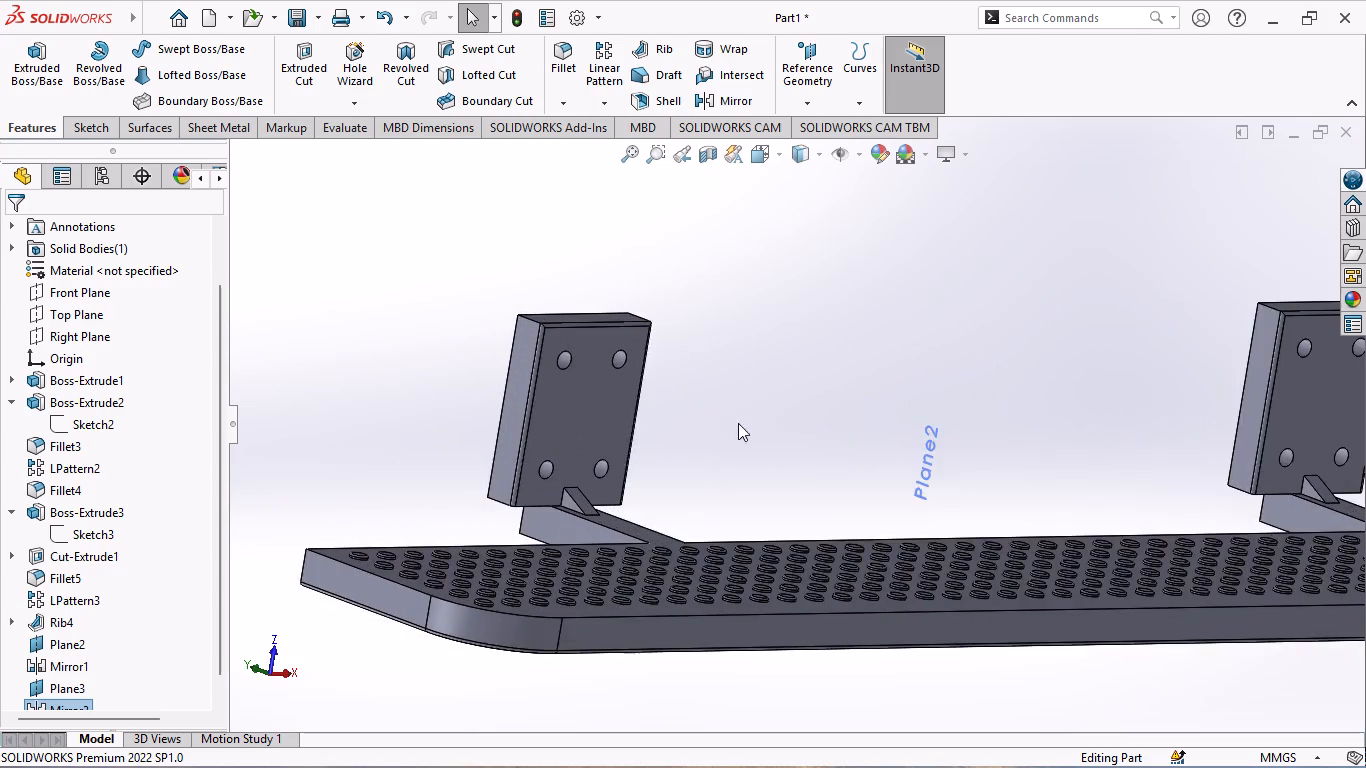
scroll(739, 432, "down", 2)
scroll(755, 453, "up", 2)
middle_click_drag(1097, 427, 950, 436)
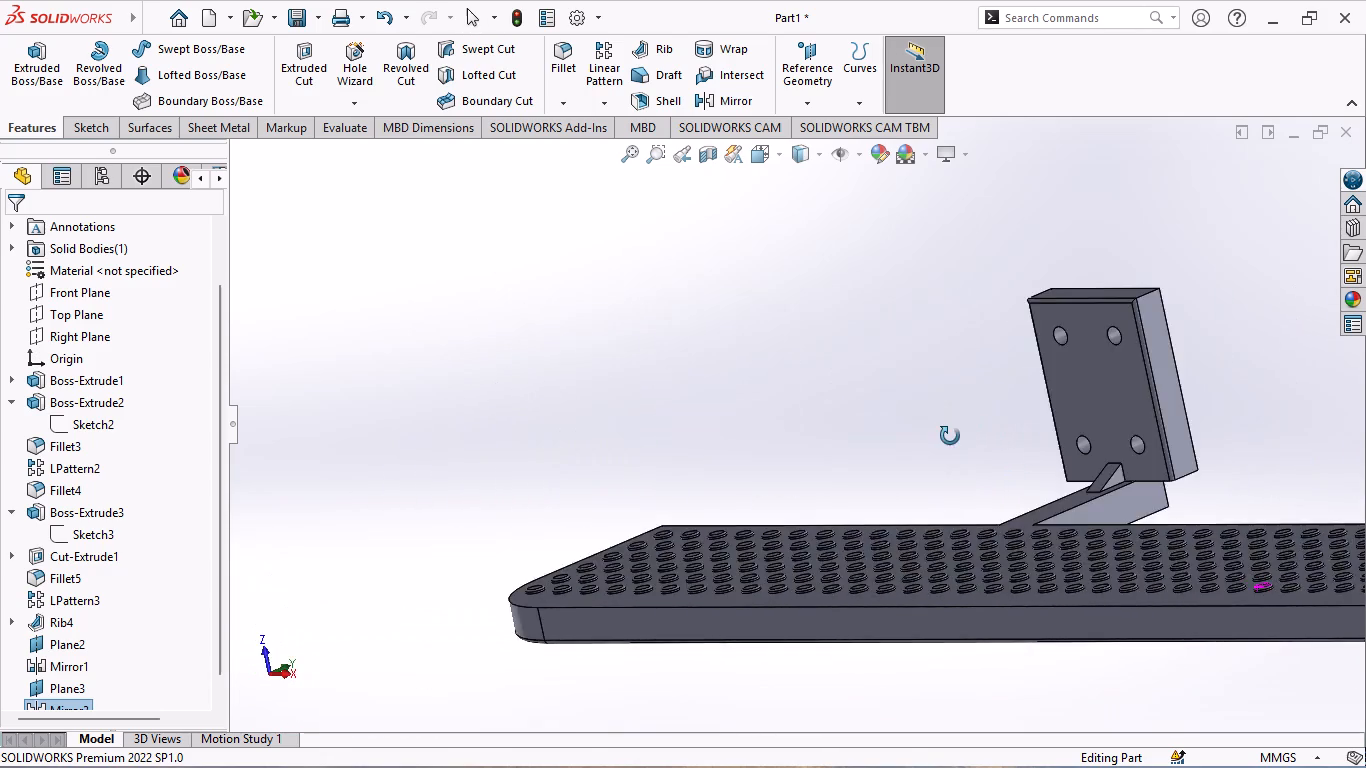
middle_click_drag(950, 436, 1007, 437)
scroll(1007, 437, "up", 2)
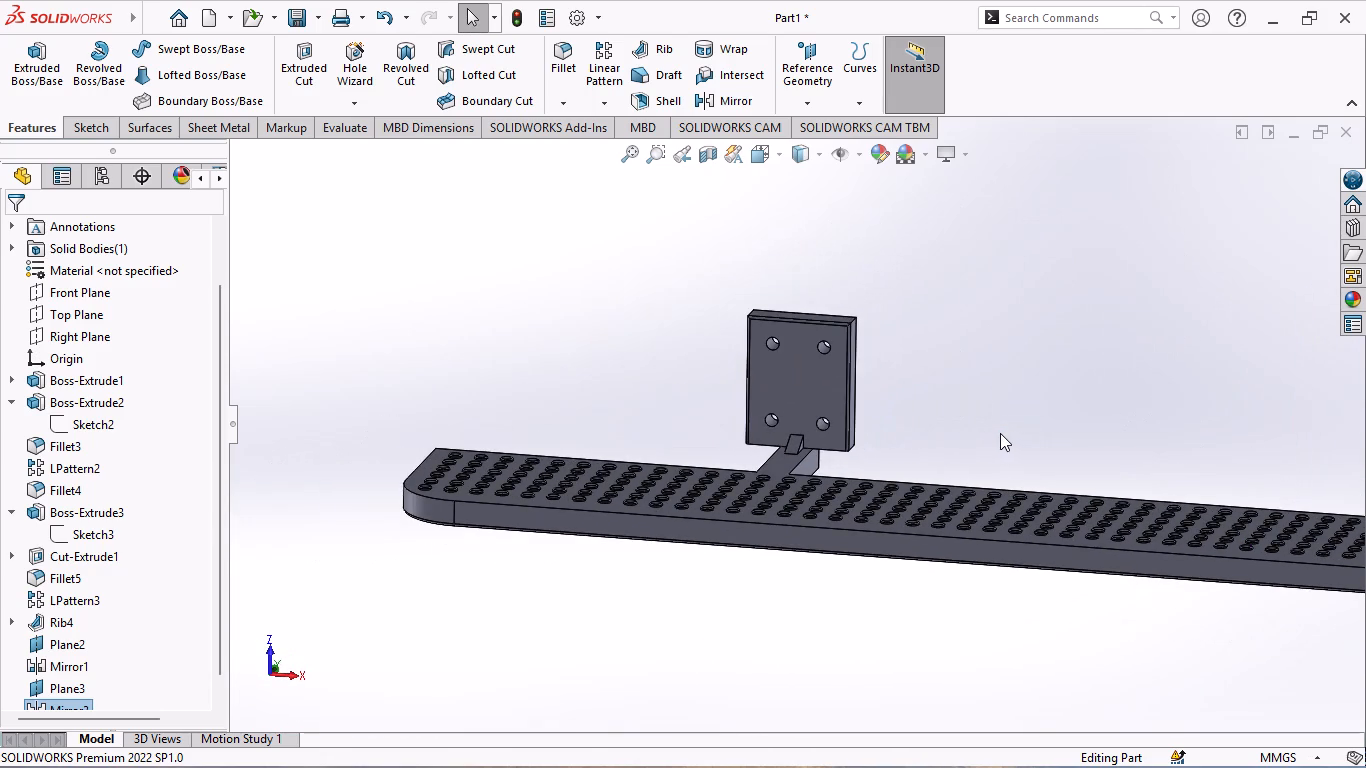
middle_click_drag(645, 308, 587, 476)
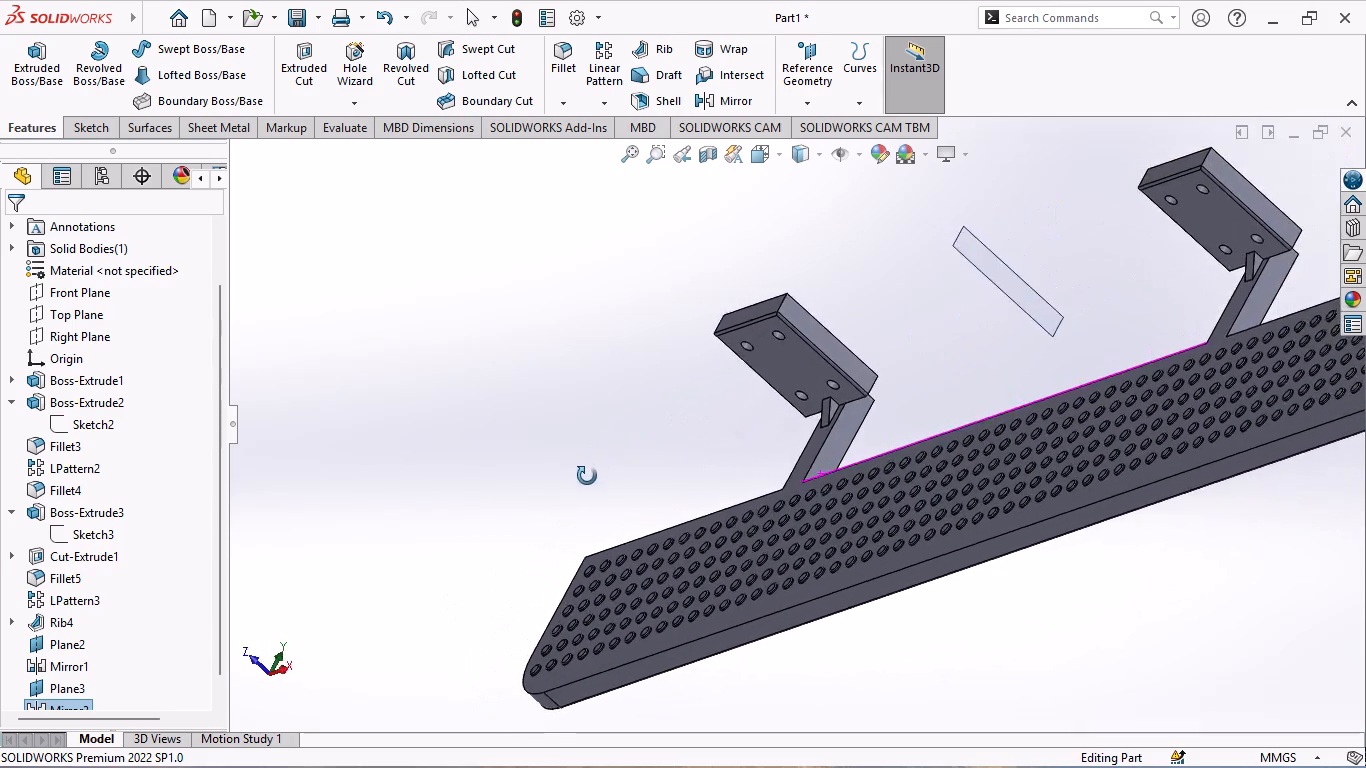
middle_click_drag(587, 476, 640, 503)
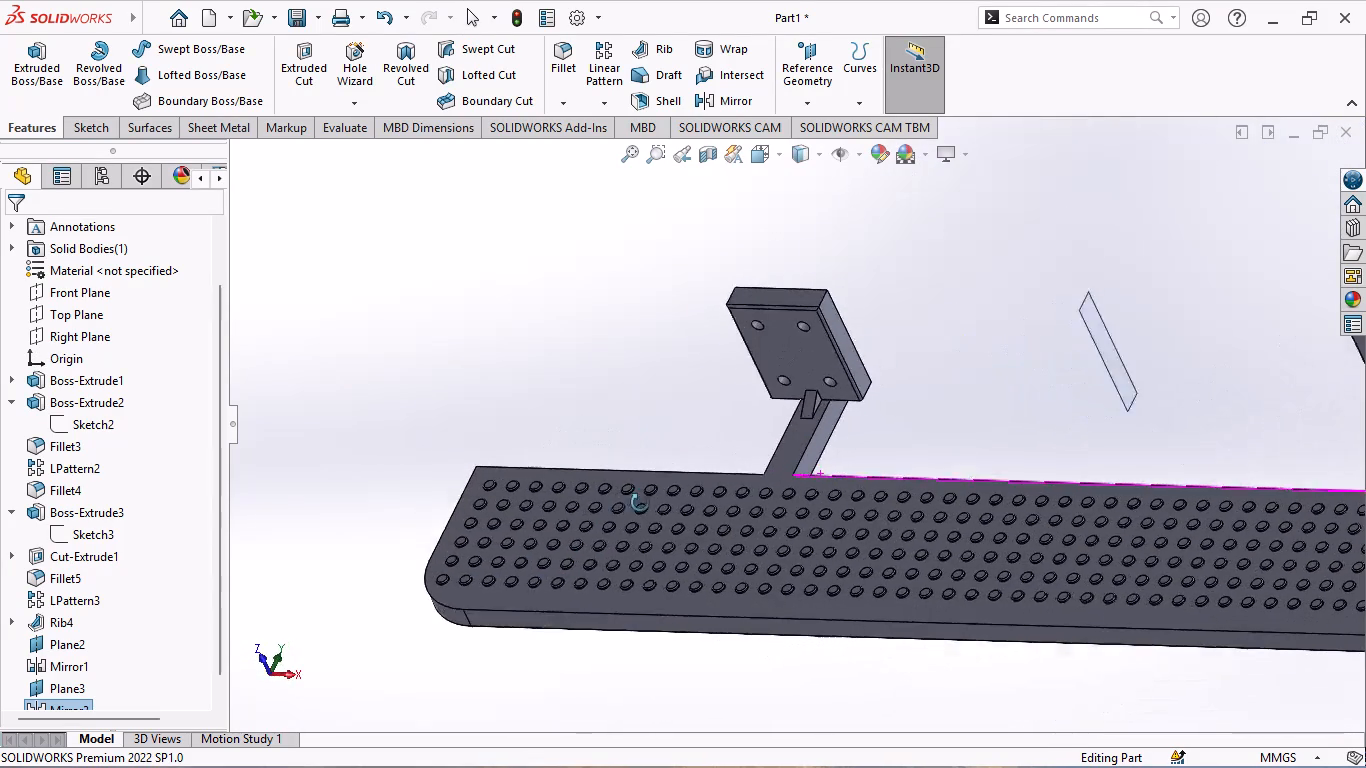
middle_click_drag(640, 503, 649, 502)
scroll(680, 500, "up", 2)
scroll(1074, 482, "up", 2)
scroll(1277, 371, "up", 2)
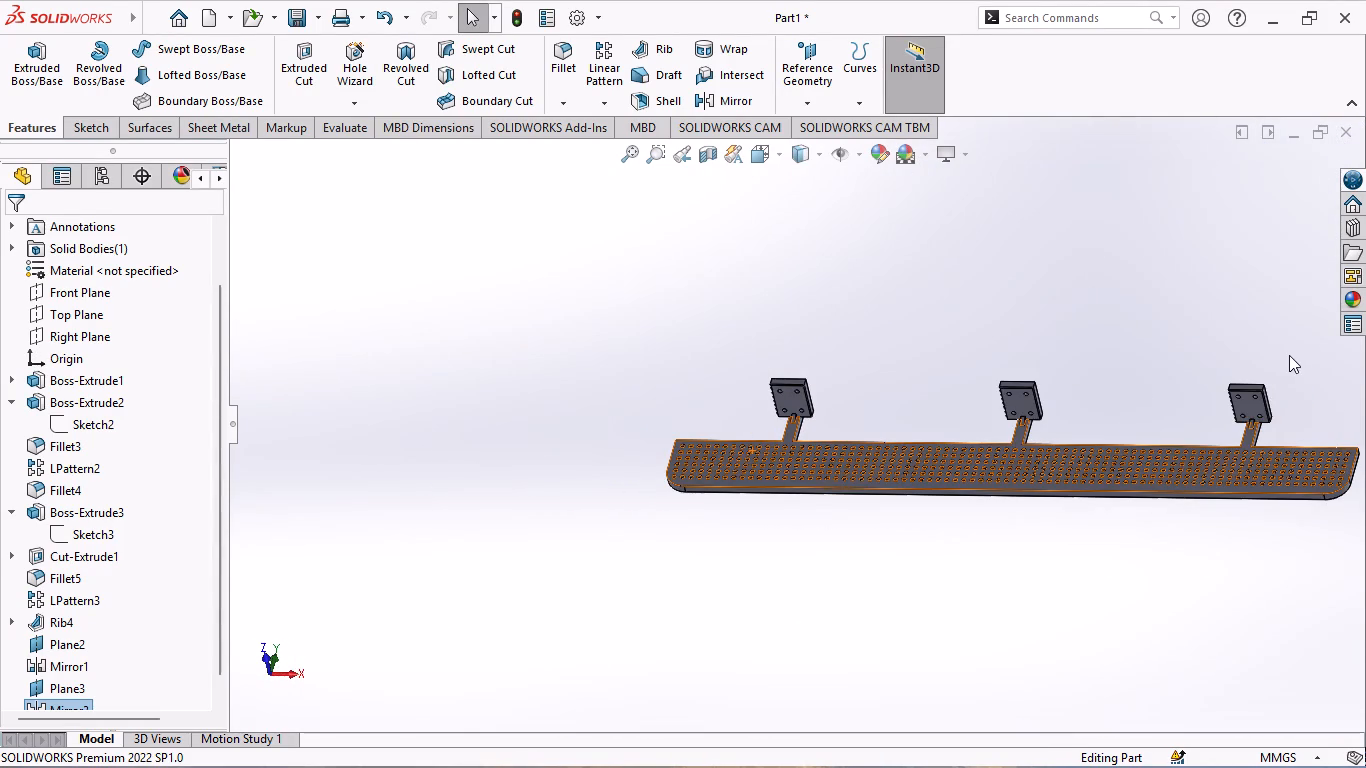
Inspect the whole step board with its three brackets from the front, ends, top and underside.
middle_click_drag(1130, 295, 1109, 444)
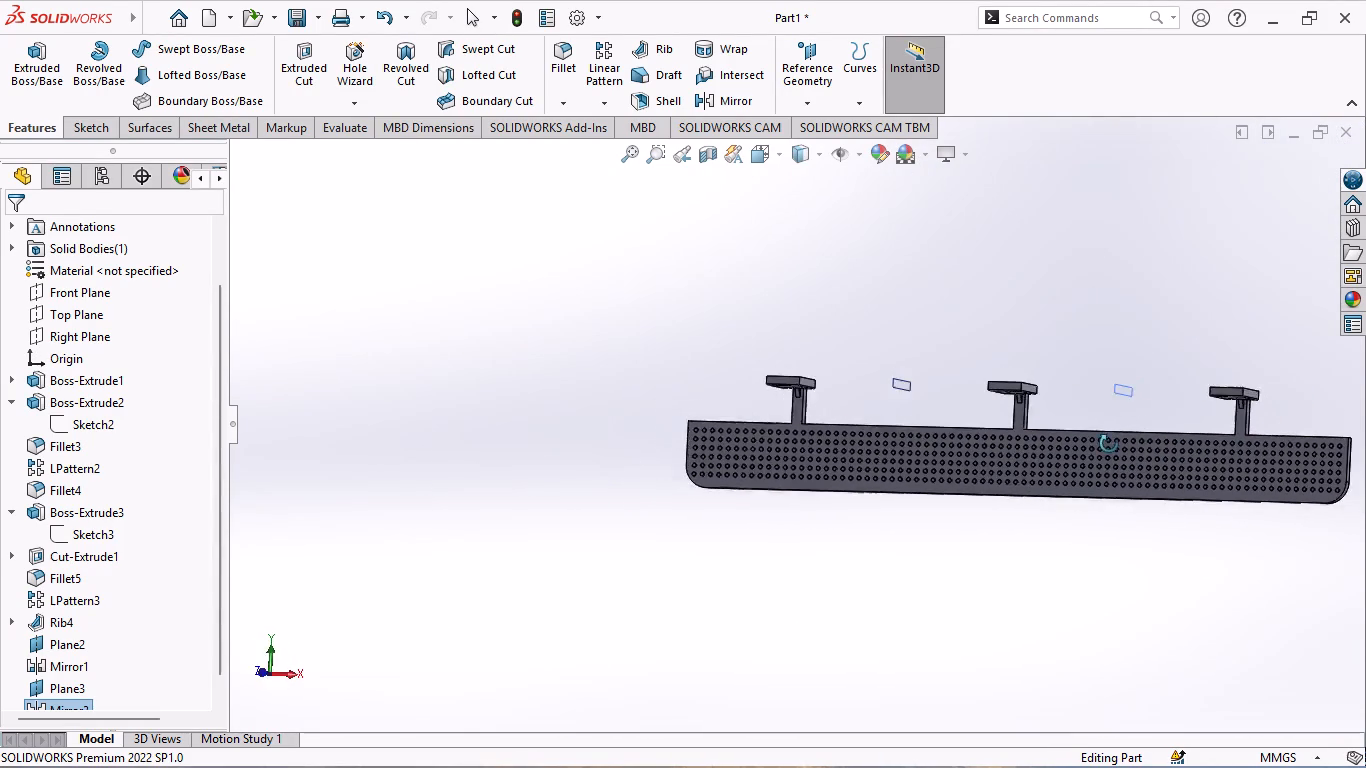
middle_click_drag(1109, 444, 685, 567)
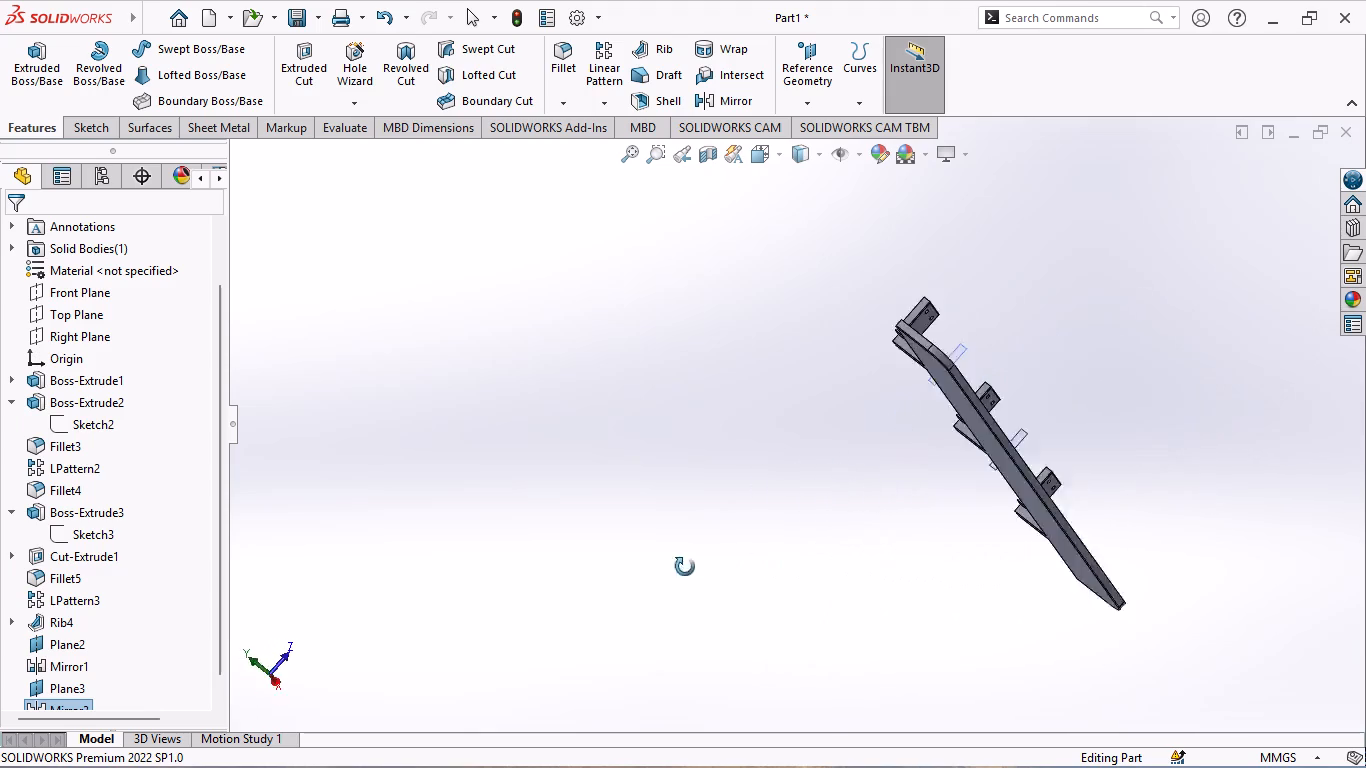
middle_click_drag(685, 567, 591, 491)
scroll(613, 606, "up", 1)
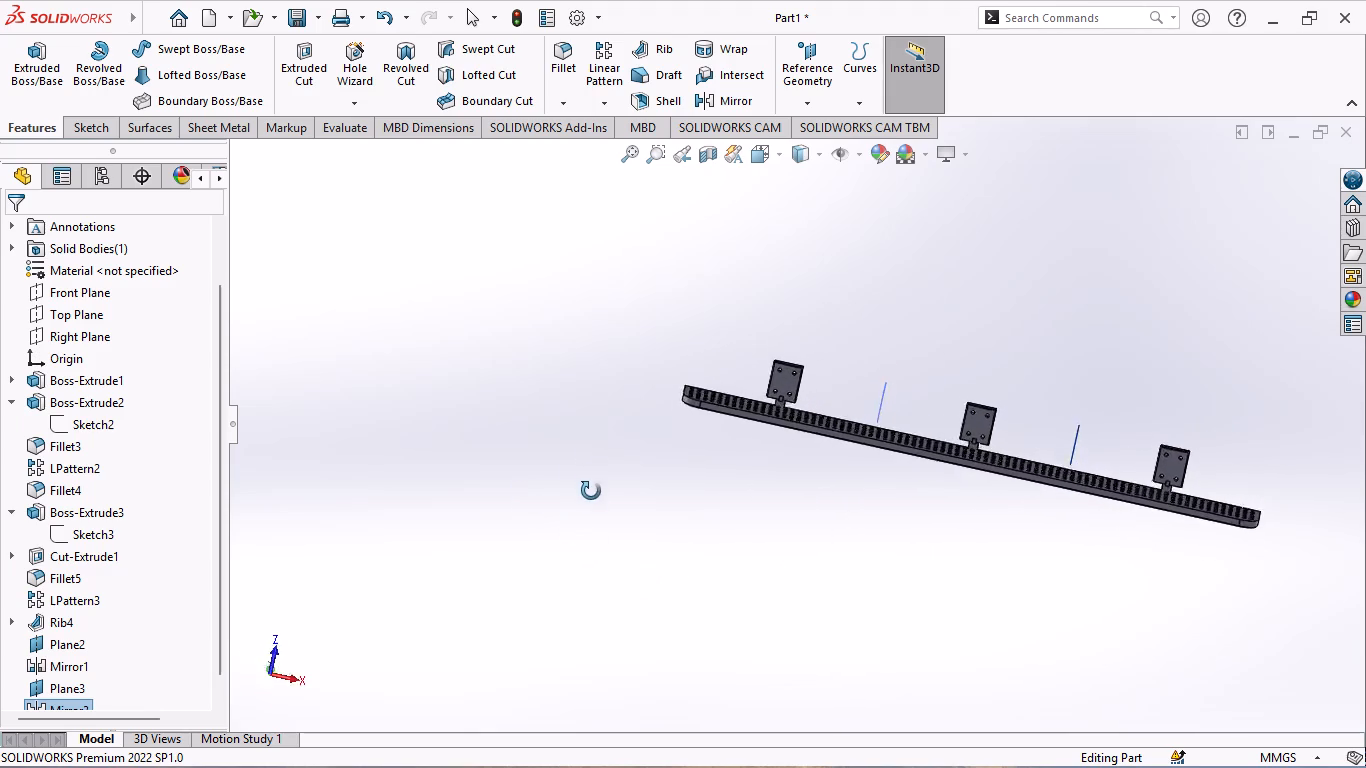
middle_click_drag(591, 491, 567, 533)
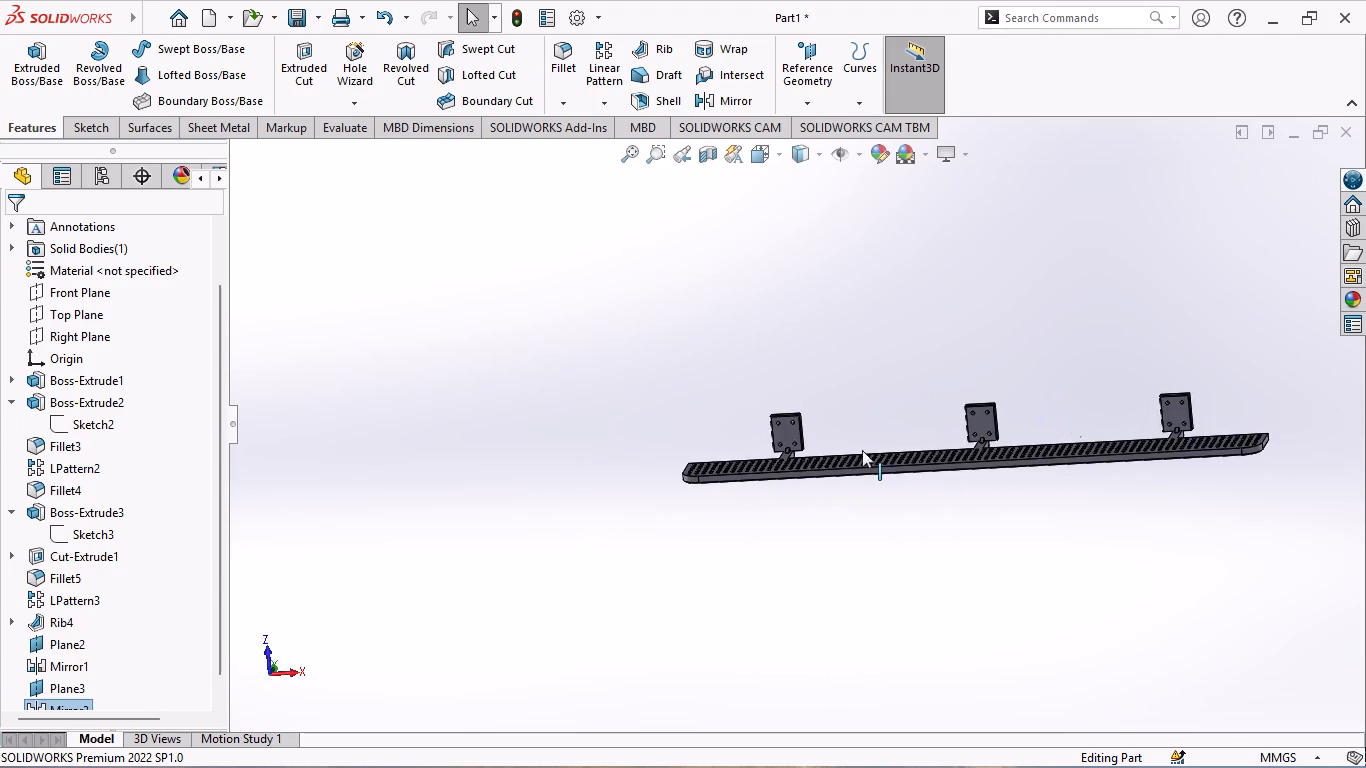
scroll(927, 398, "down", 3)
scroll(1076, 412, "down", 2)
scroll(1097, 416, "up", 4)
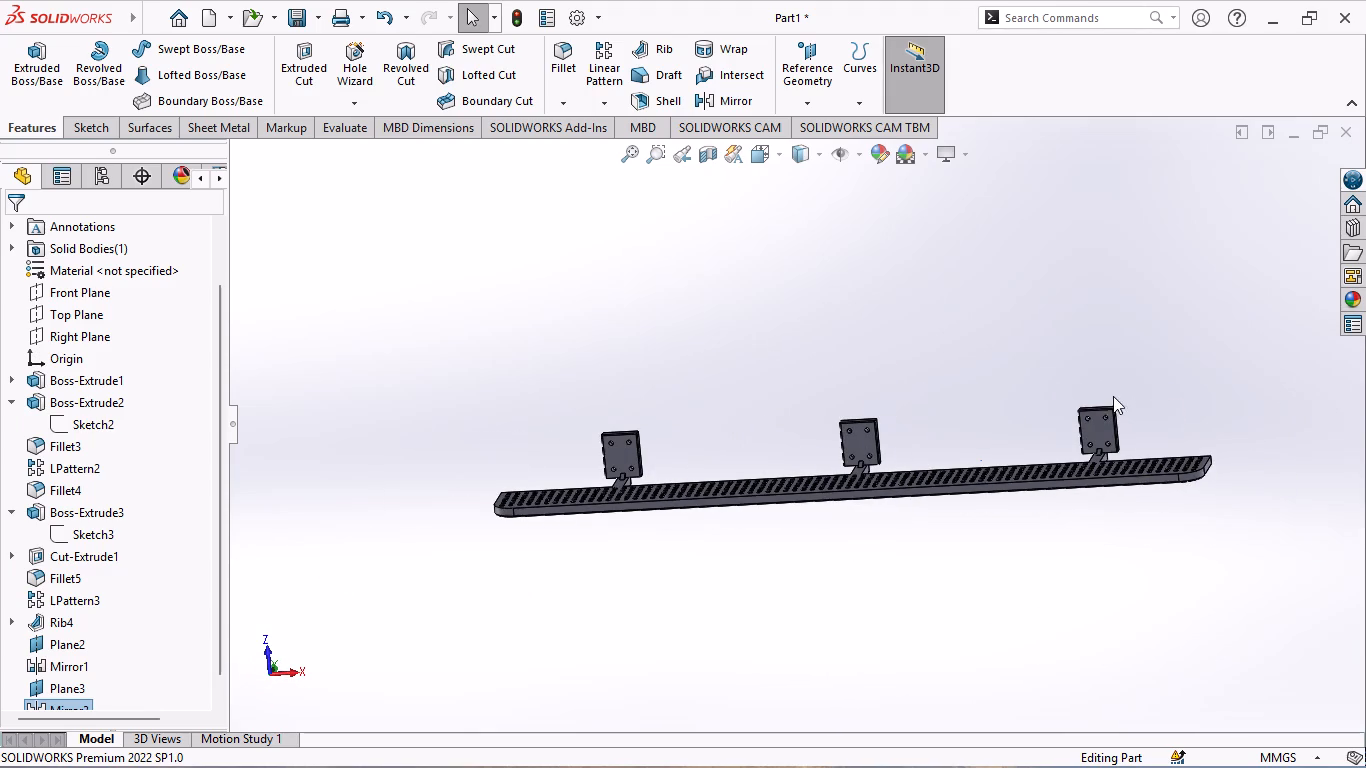
scroll(1165, 319, "up", 2)
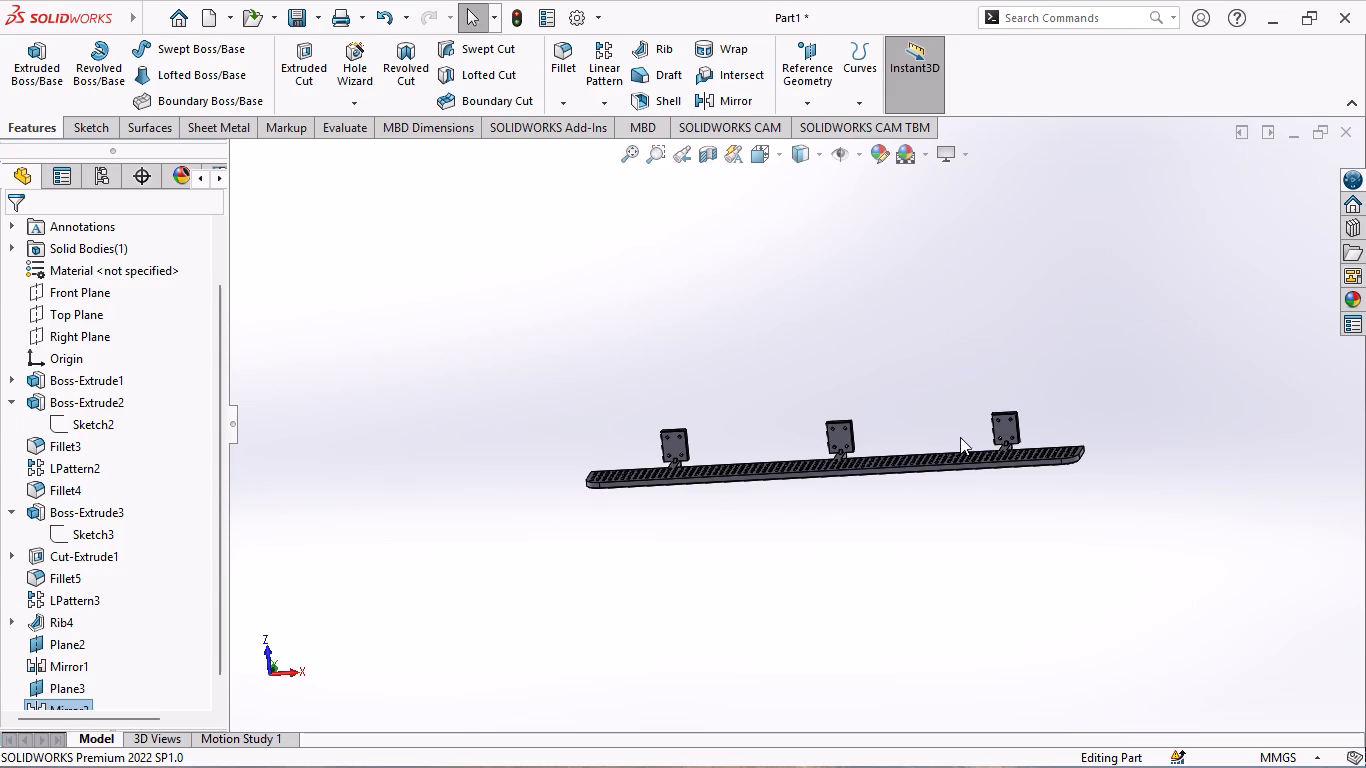
scroll(965, 440, "down", 4)
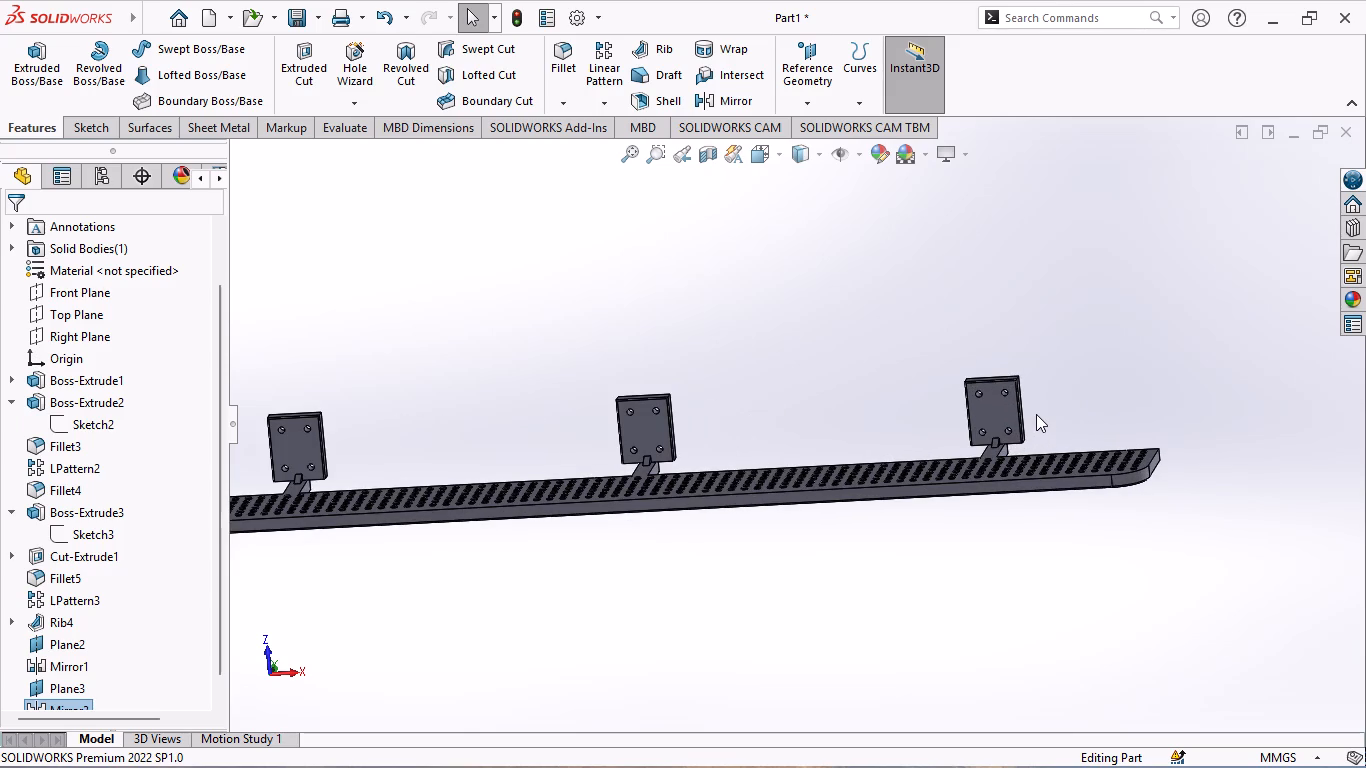
scroll(1036, 414, "up", 4)
scroll(659, 387, "down", 2)
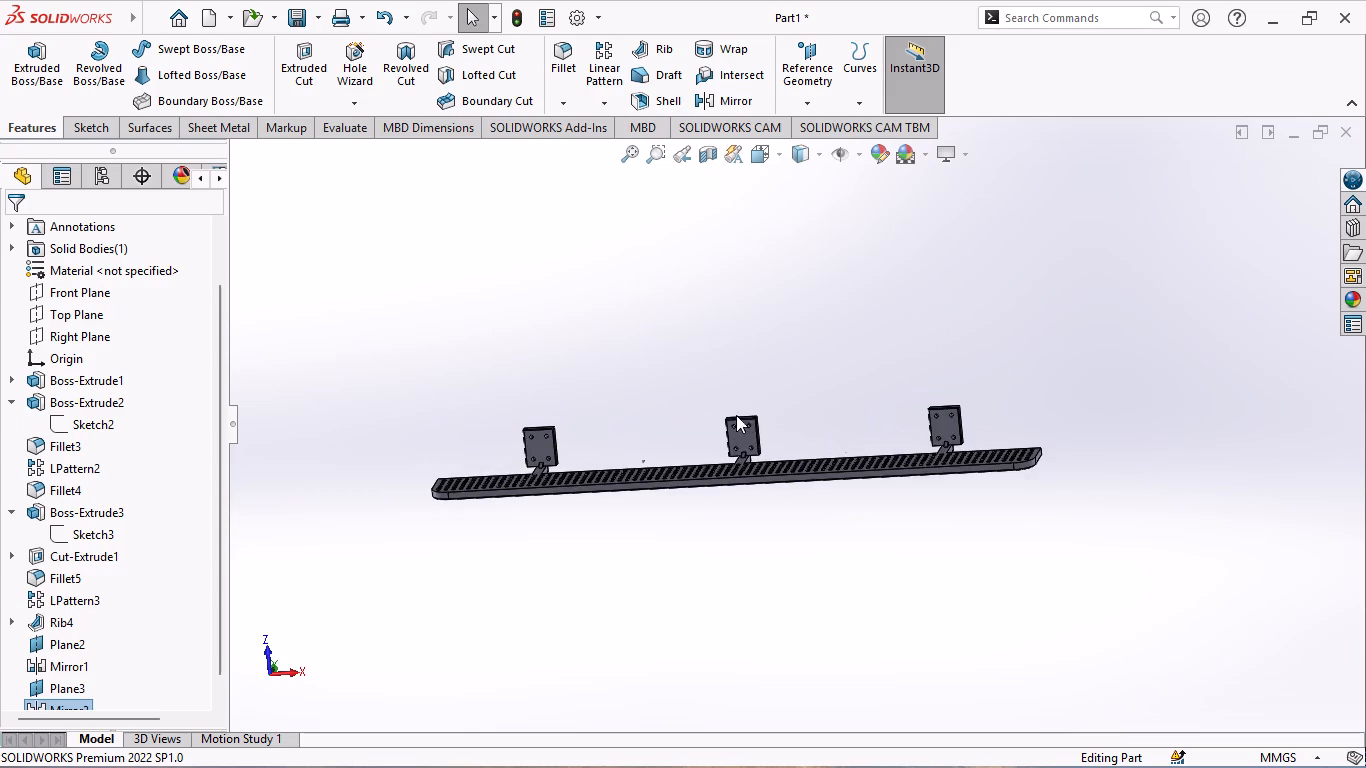
scroll(890, 427, "down", 1)
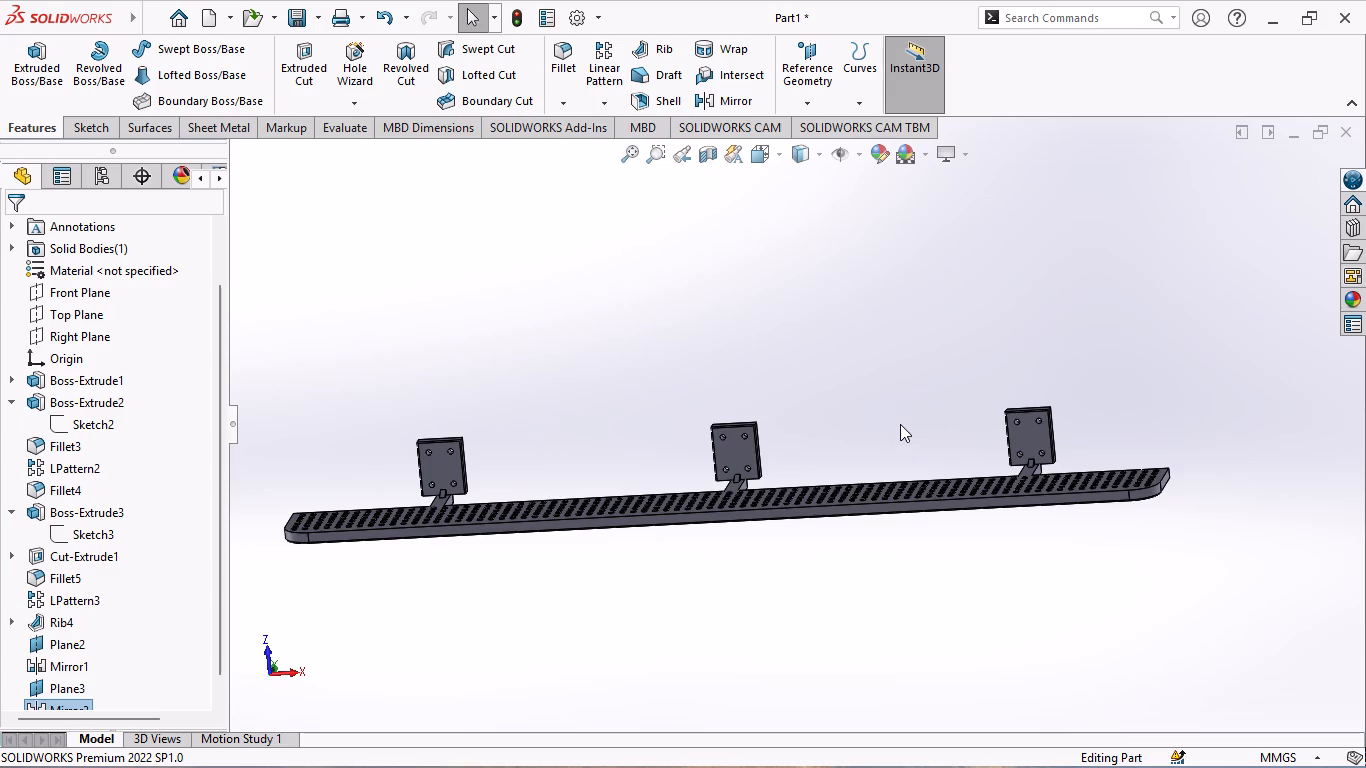
scroll(900, 424, "up", 2)
scroll(820, 443, "down", 2)
scroll(817, 461, "up", 2)
middle_click_drag(749, 531, 738, 343)
scroll(749, 529, "up", 1)
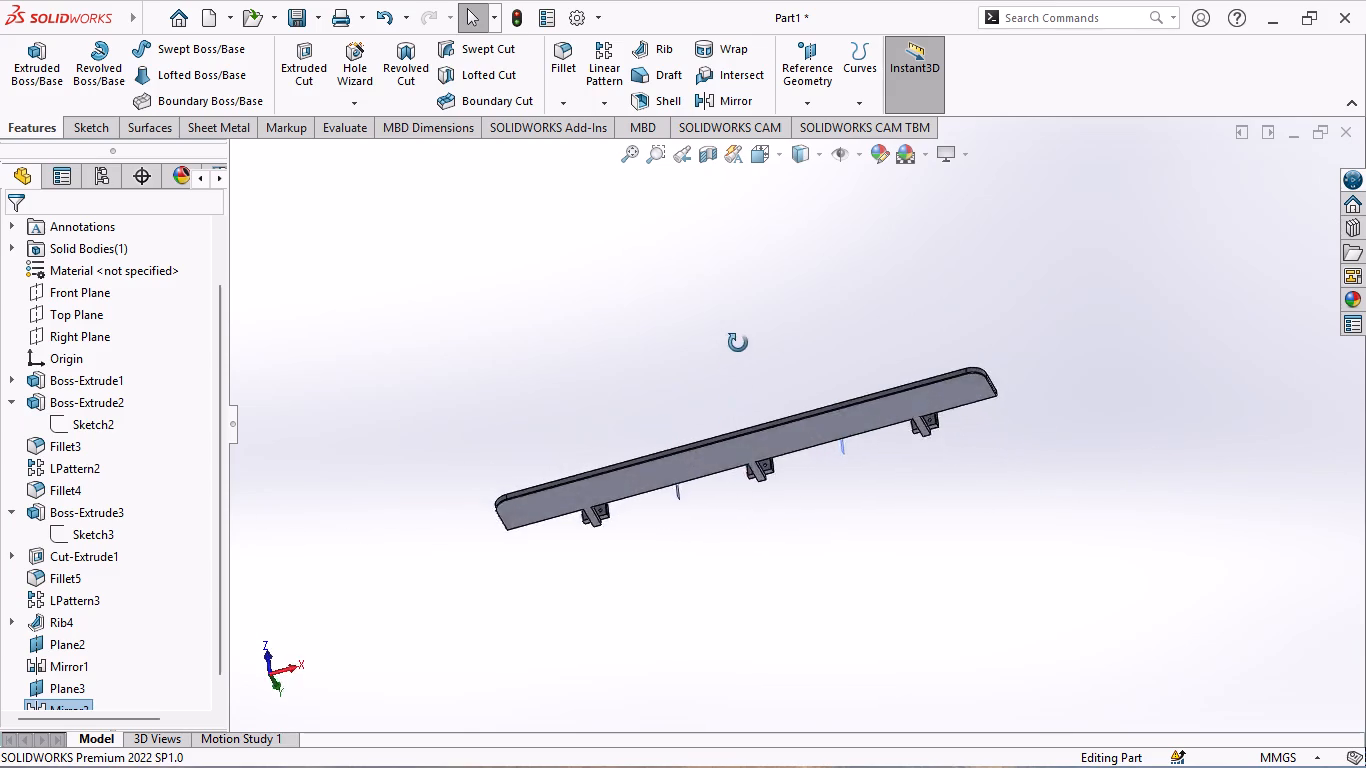
middle_click_drag(738, 343, 1296, 667)
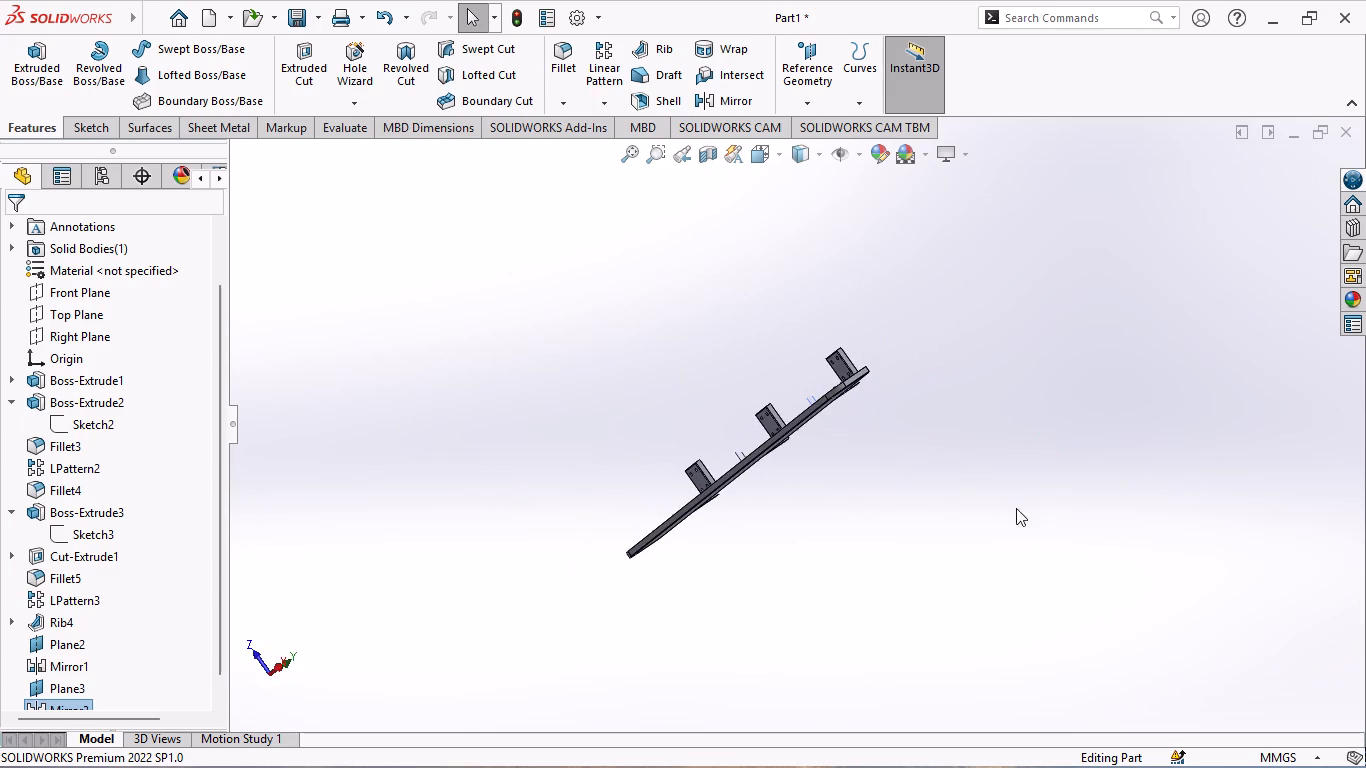
middle_click_drag(885, 345, 970, 352)
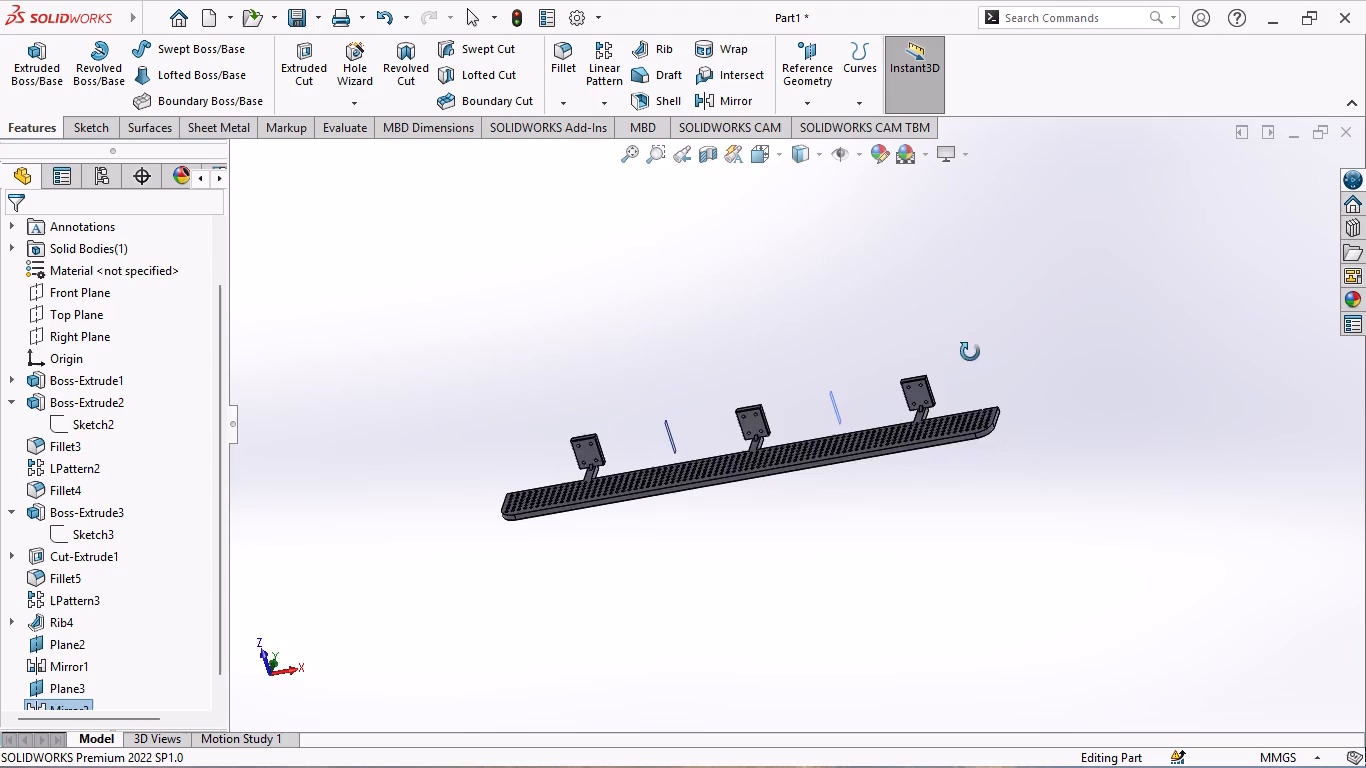
middle_click_drag(970, 352, 969, 662)
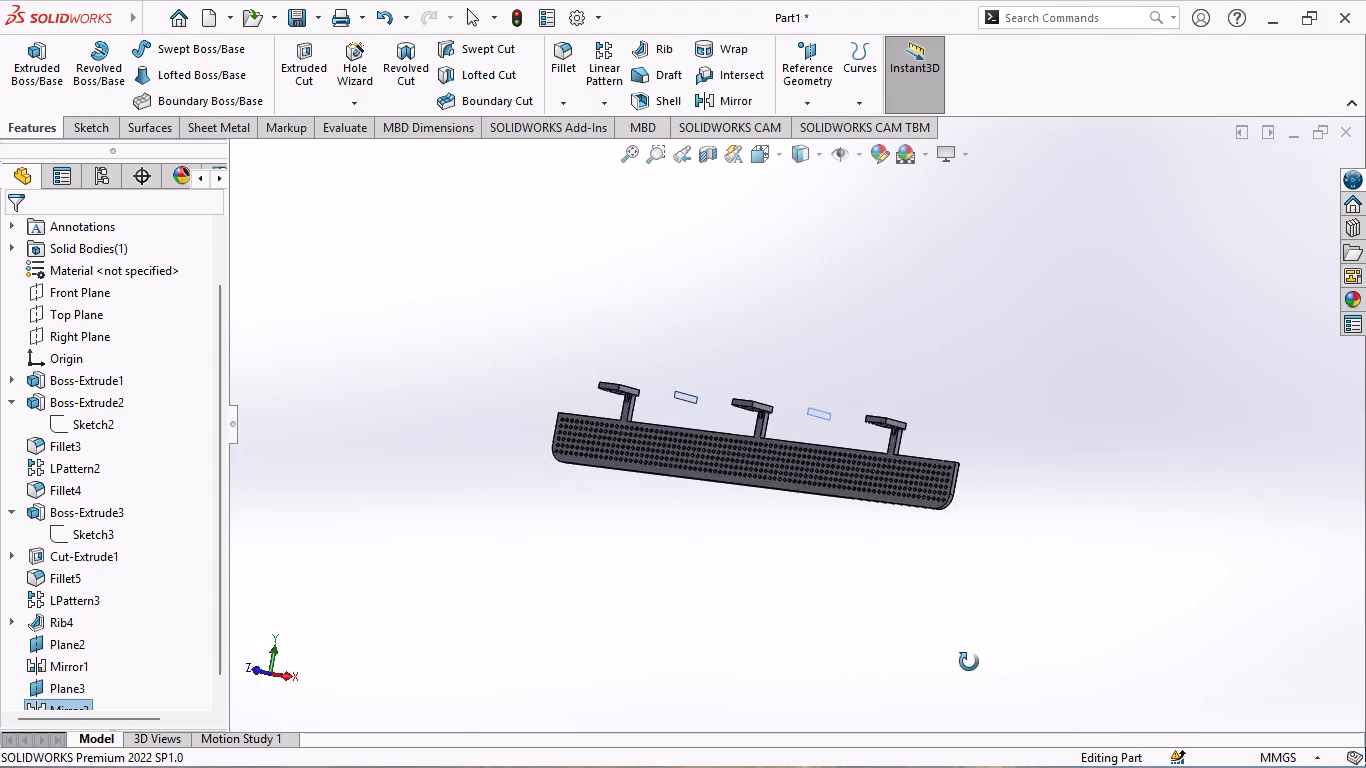
middle_click_drag(969, 662, 1029, 391)
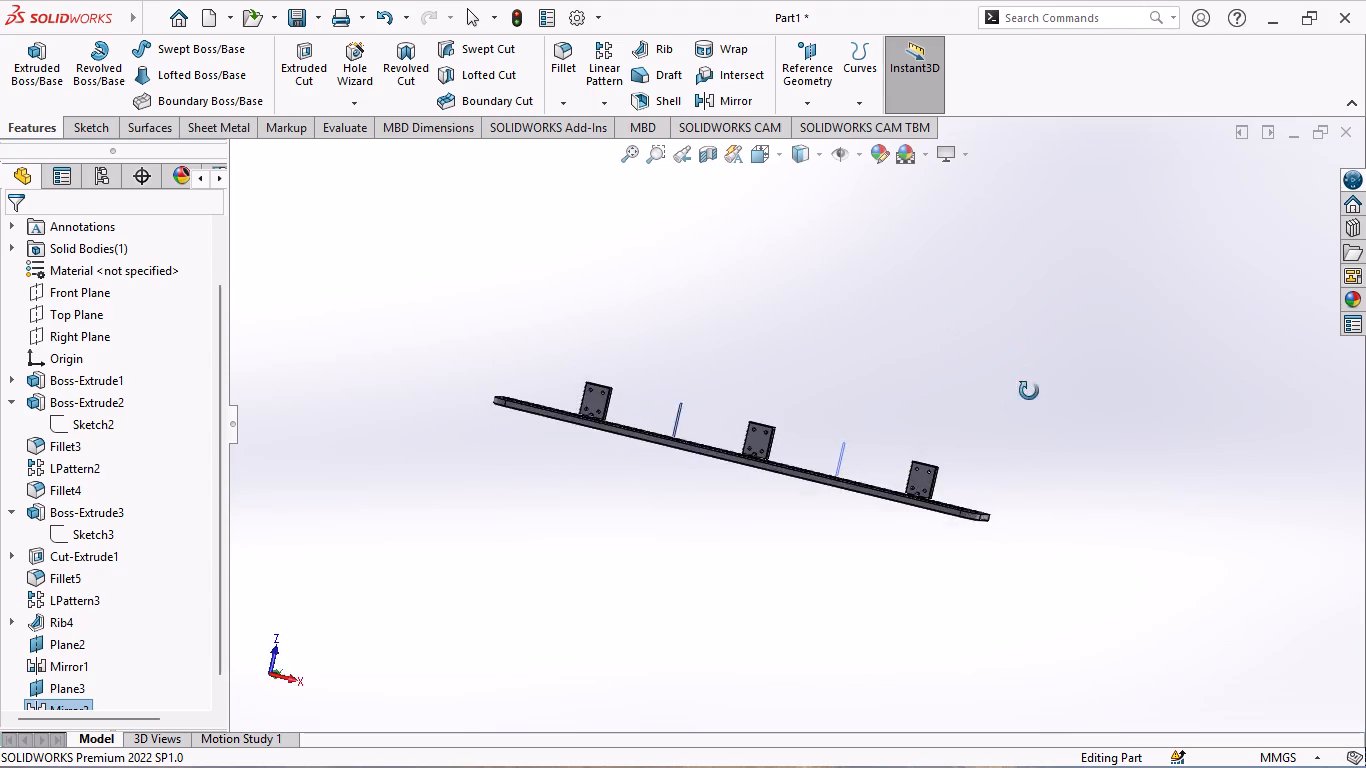
middle_click_drag(1029, 391, 1064, 443)
scroll(670, 365, "down", 3)
scroll(1013, 431, "up", 1)
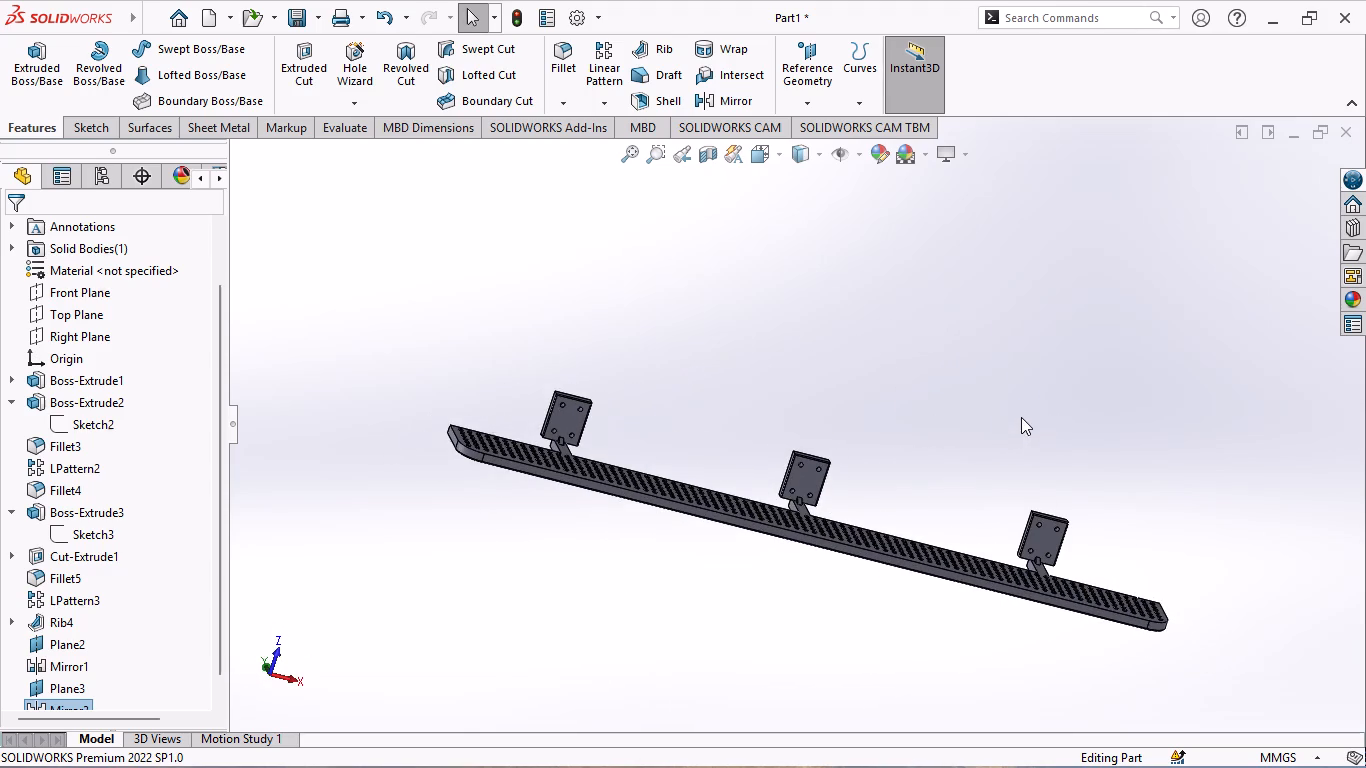
scroll(1023, 409, "up", 1)
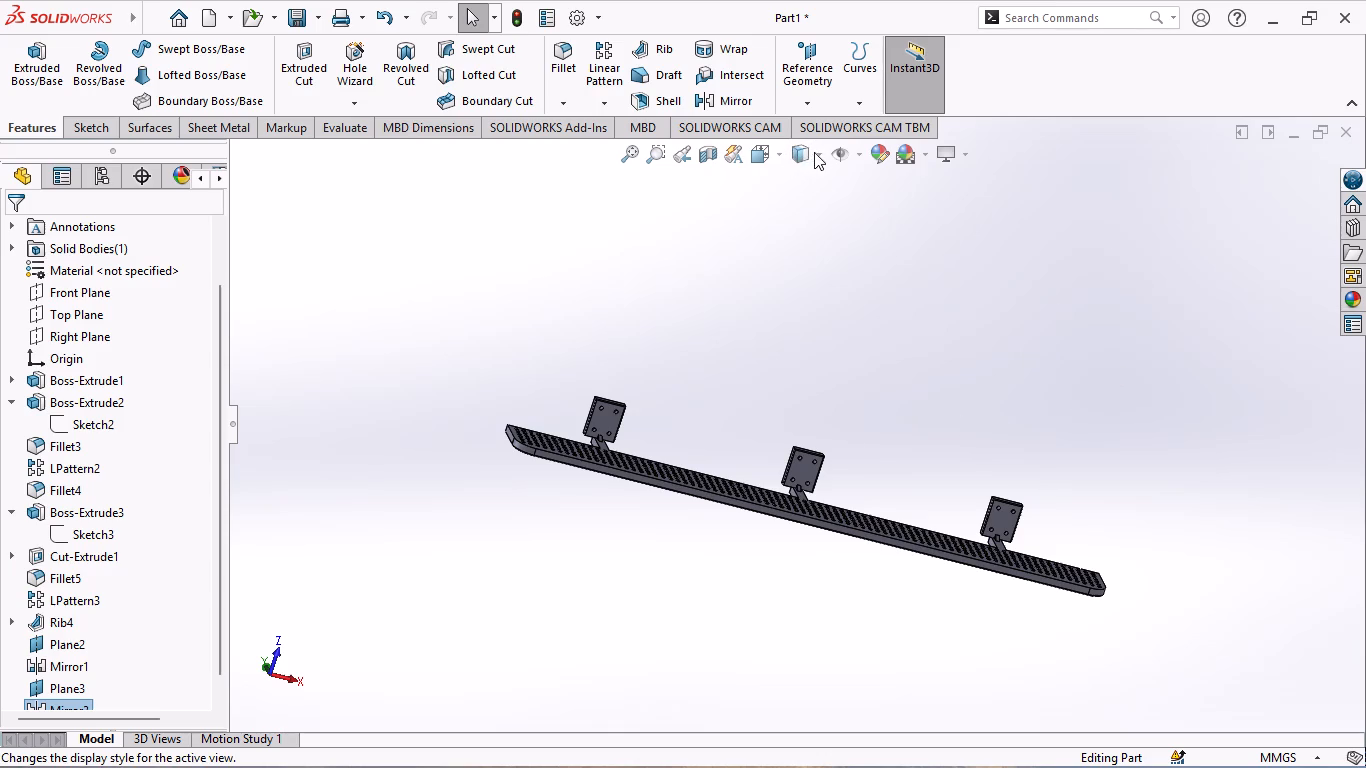
Show the step board in isometric view and examine its tread, brackets and ribs at an angle.
left_click(773, 149)
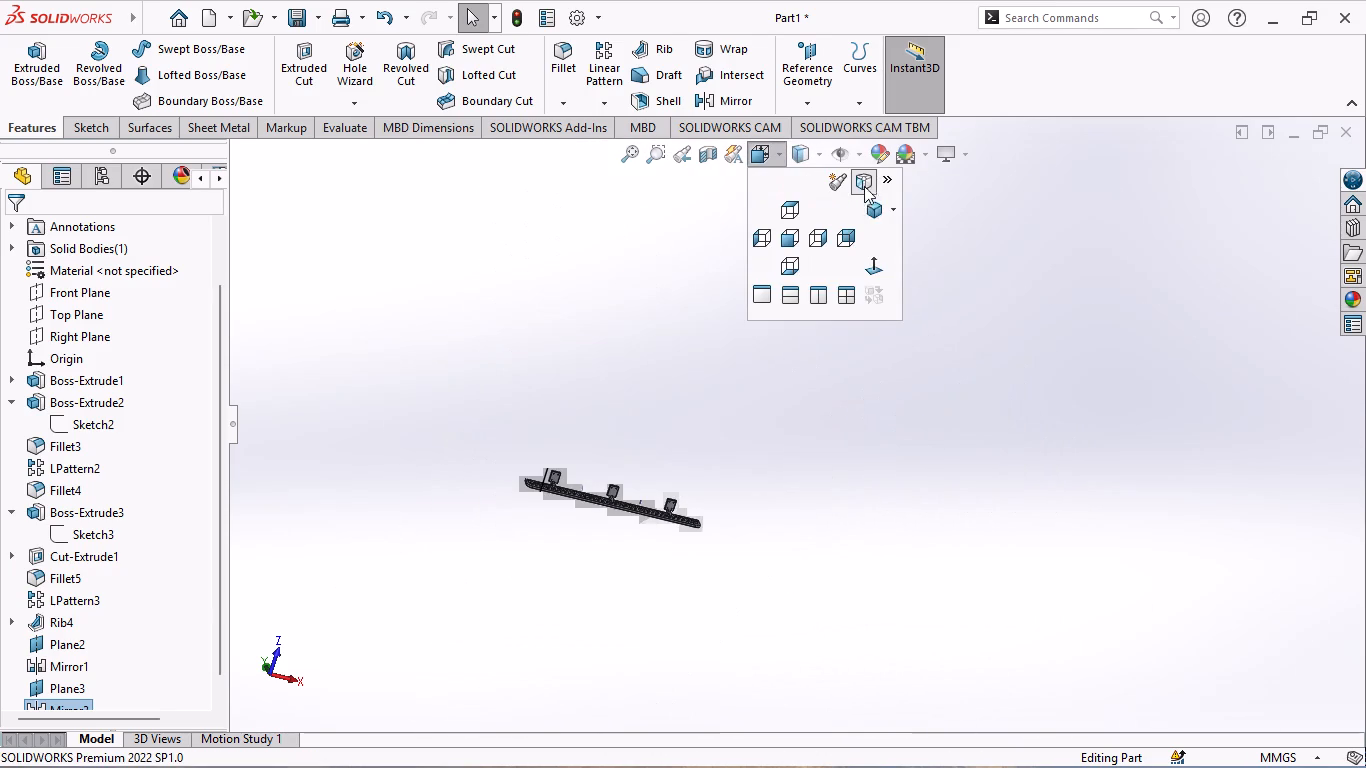
left_click(879, 206)
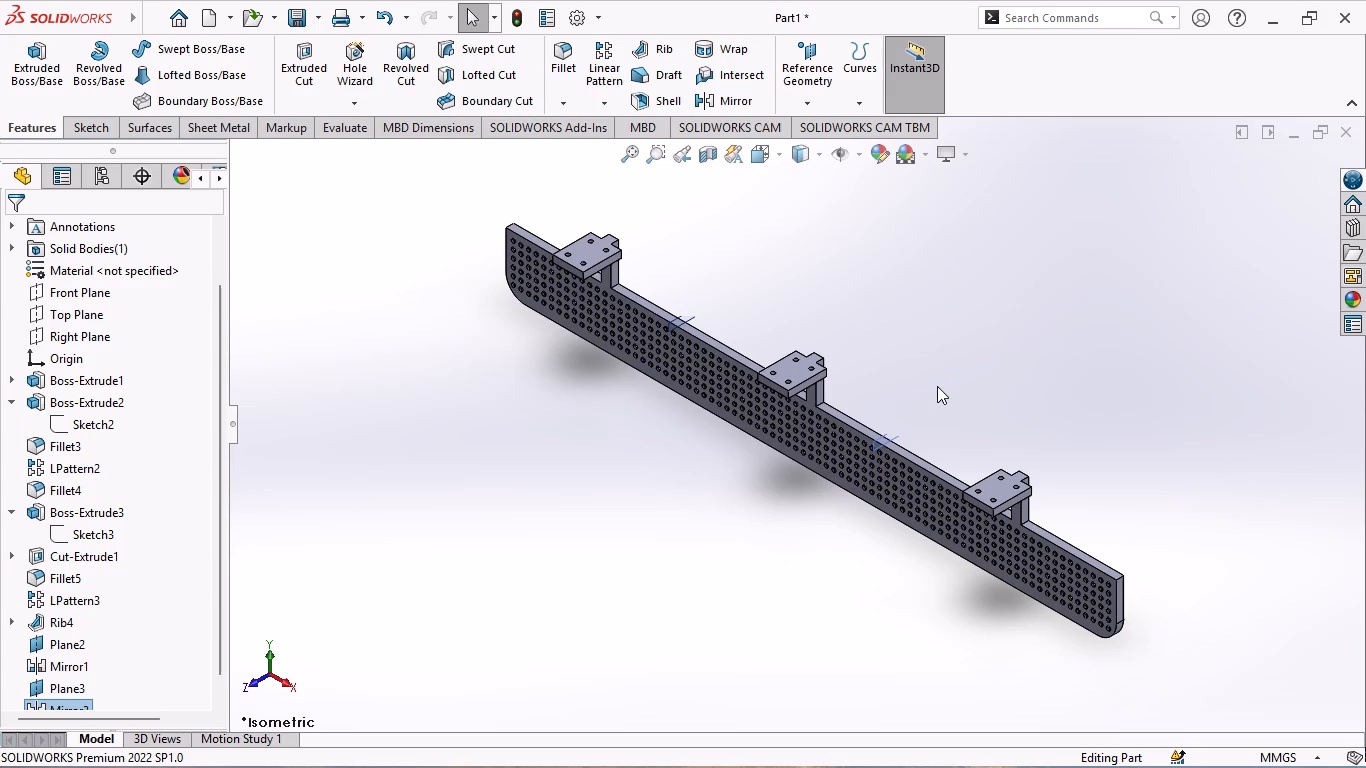
middle_click_drag(936, 376, 927, 179)
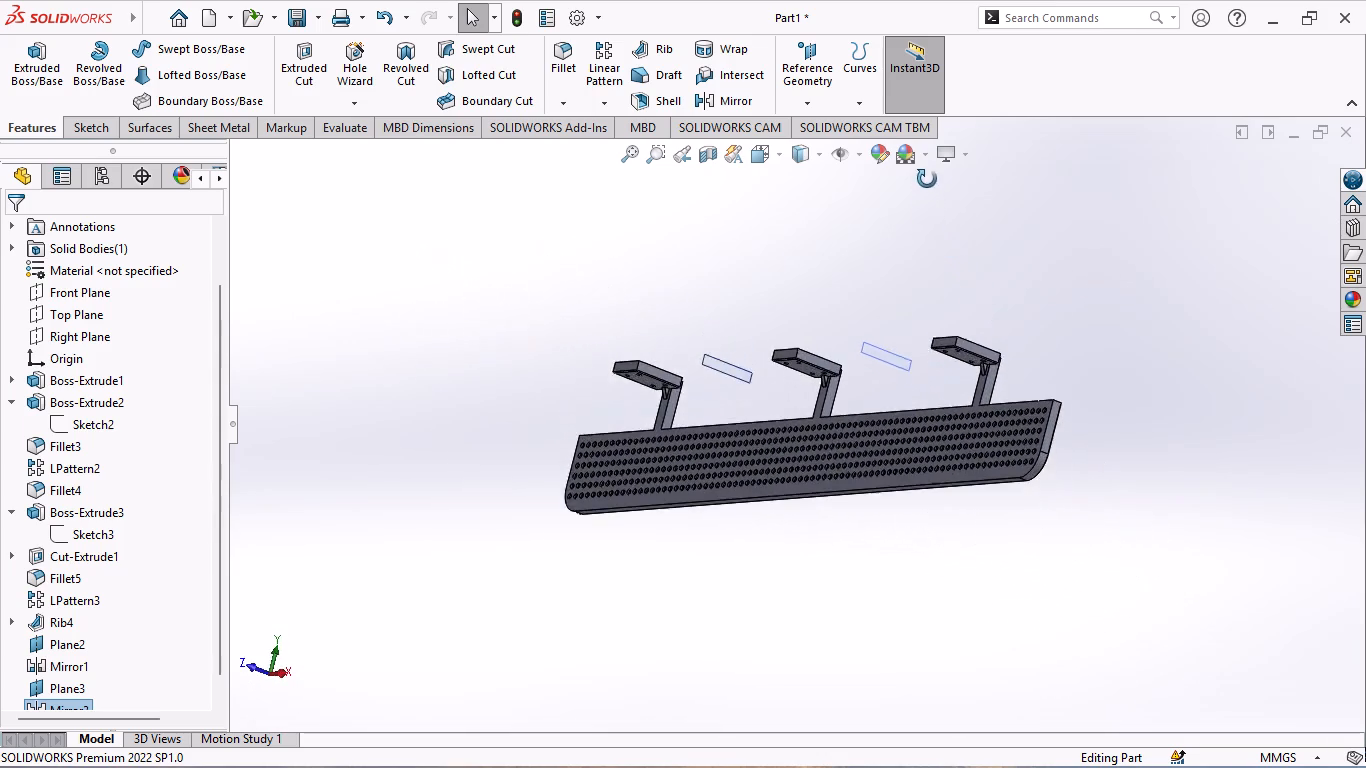
middle_click_drag(927, 179, 907, 210)
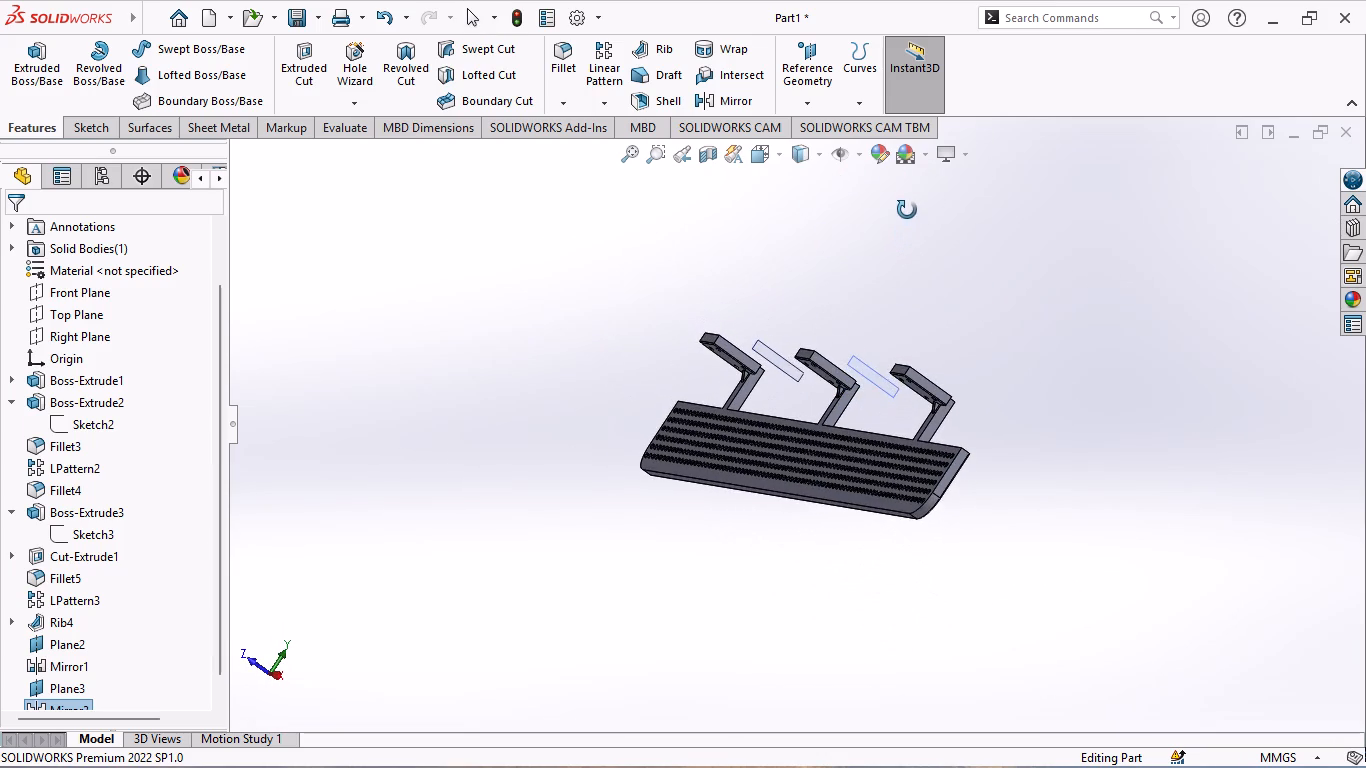
middle_click_drag(907, 210, 910, 209)
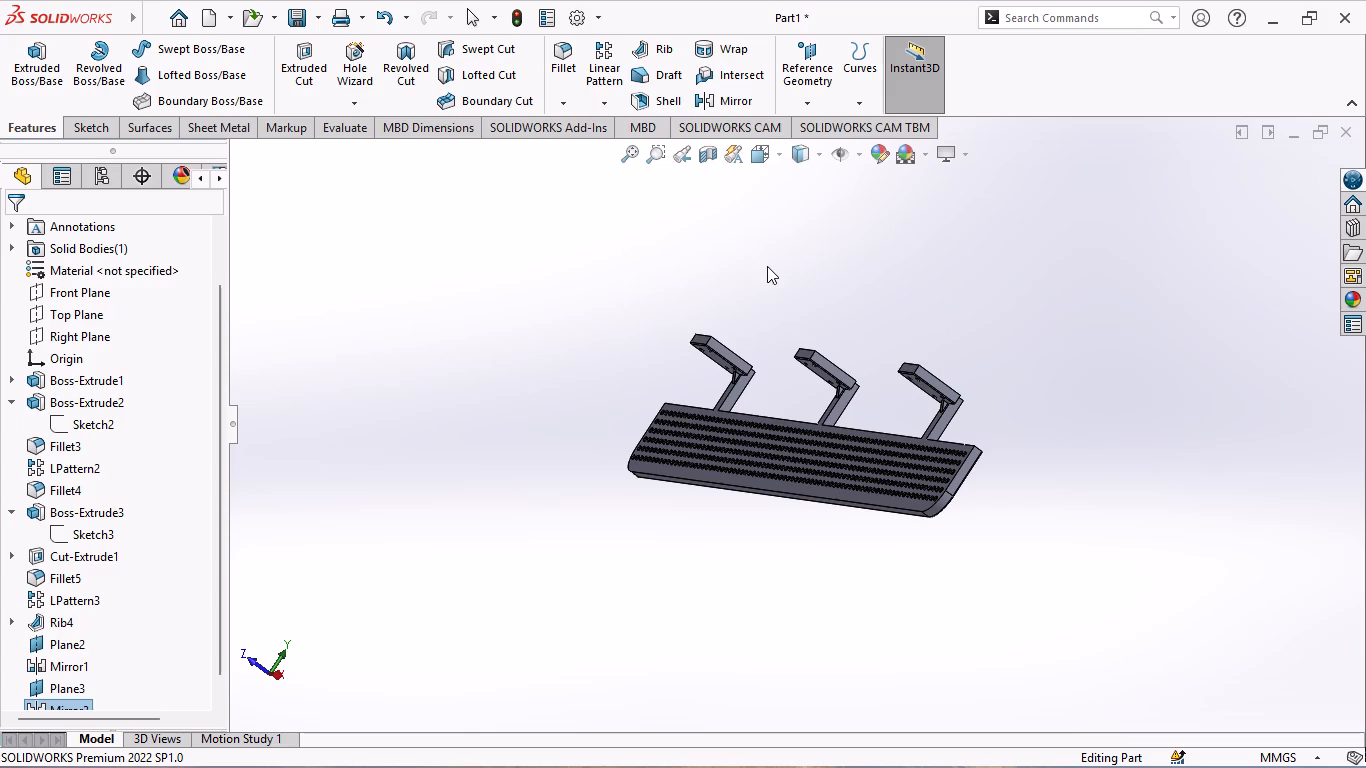
scroll(877, 306, "down", 2)
scroll(733, 534, "down", 2)
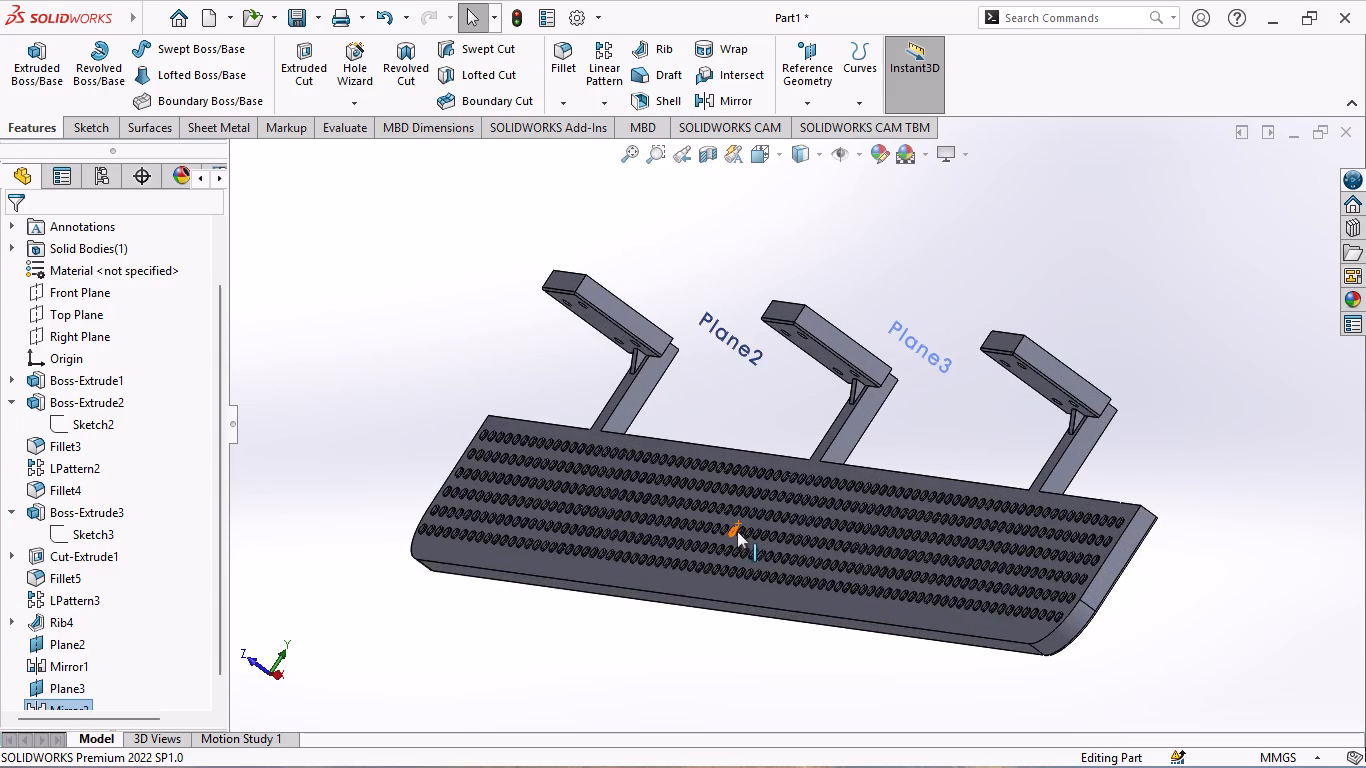
scroll(738, 531, "down", 1)
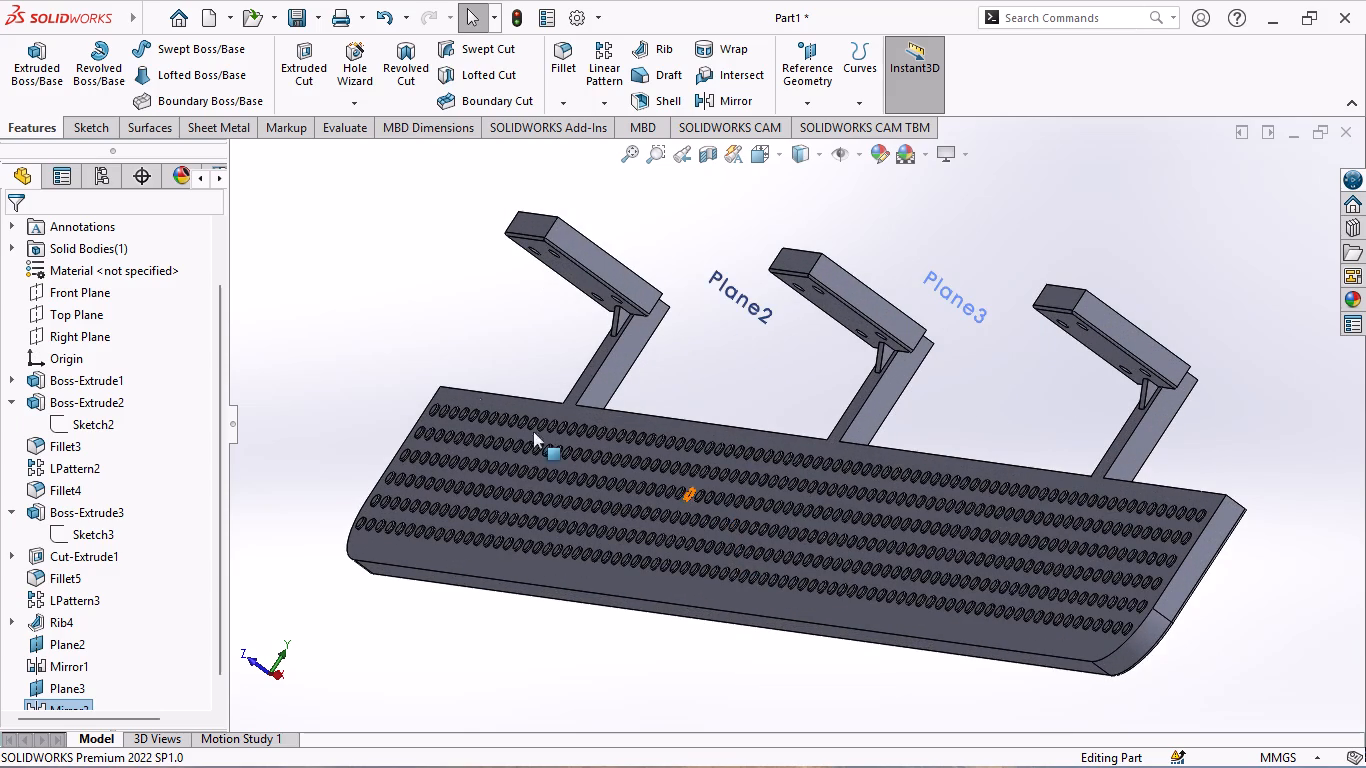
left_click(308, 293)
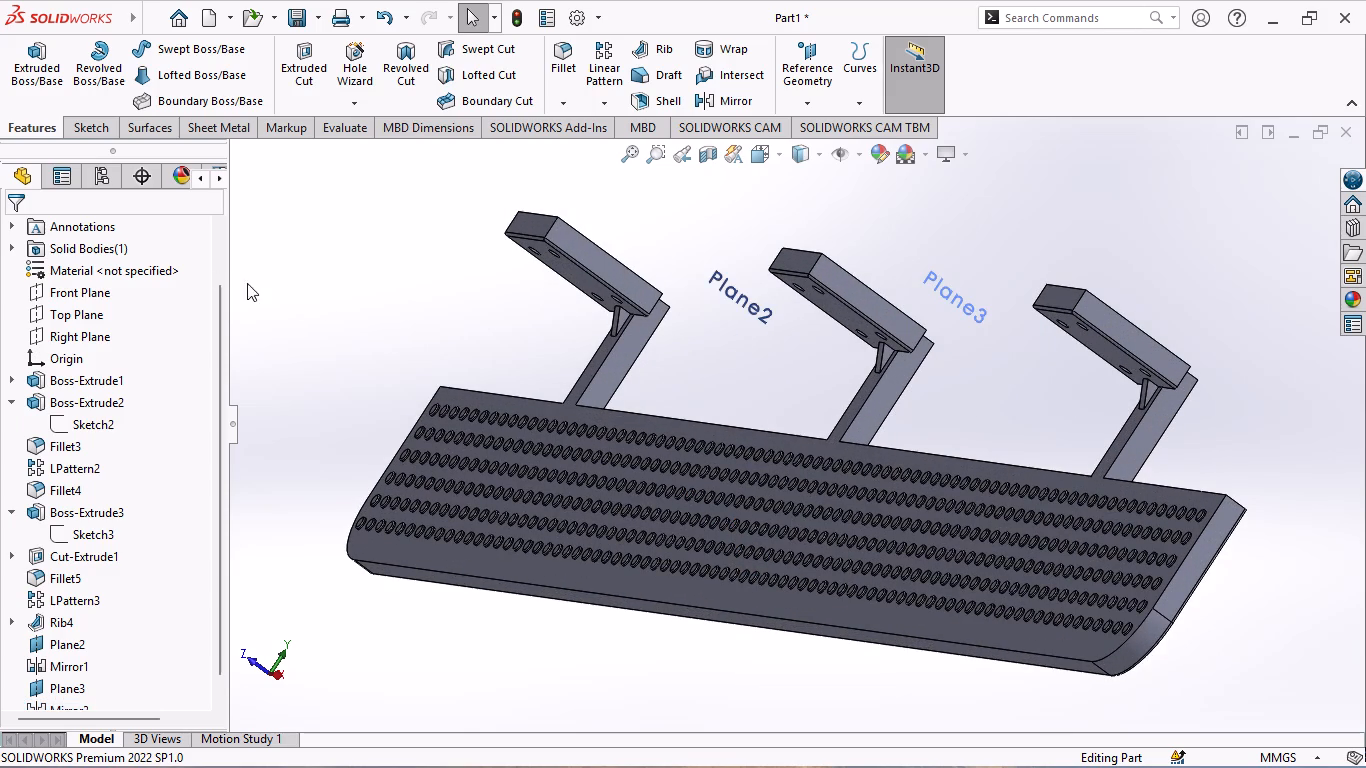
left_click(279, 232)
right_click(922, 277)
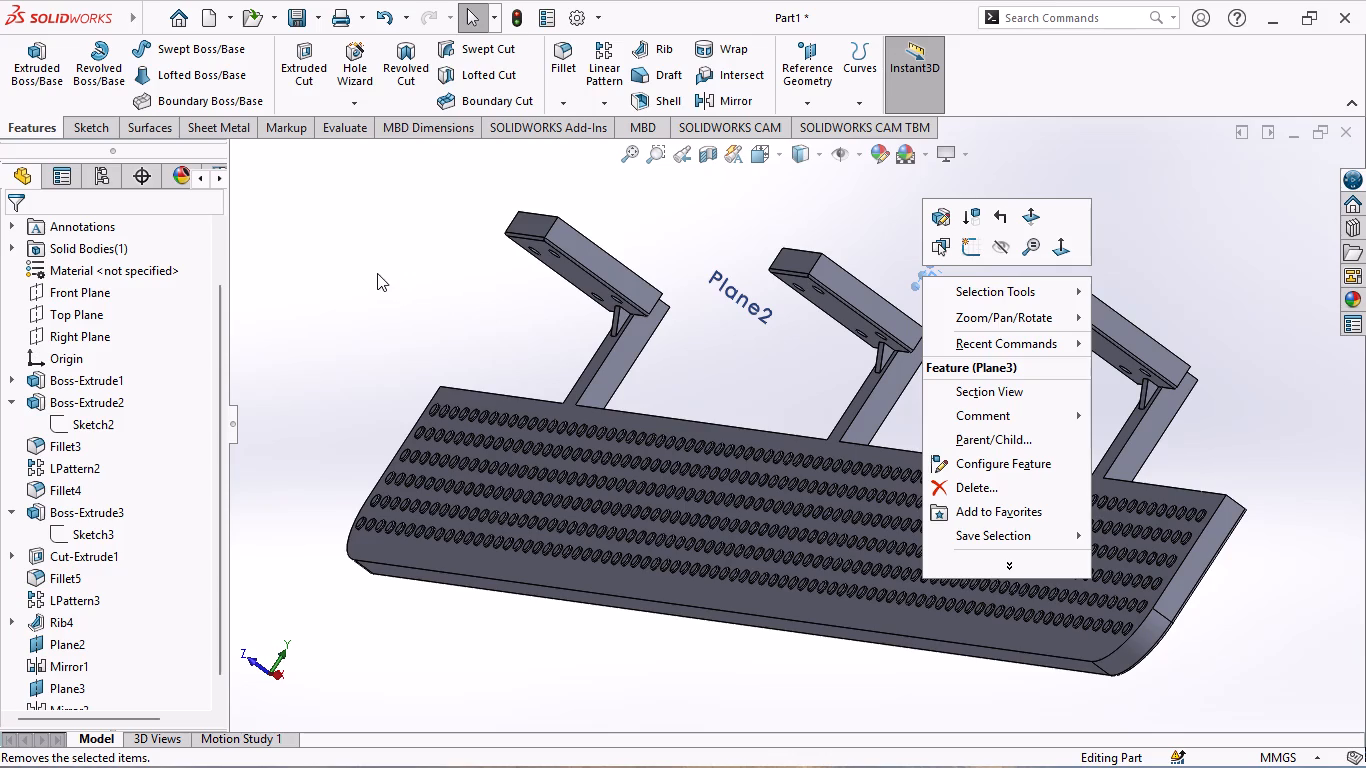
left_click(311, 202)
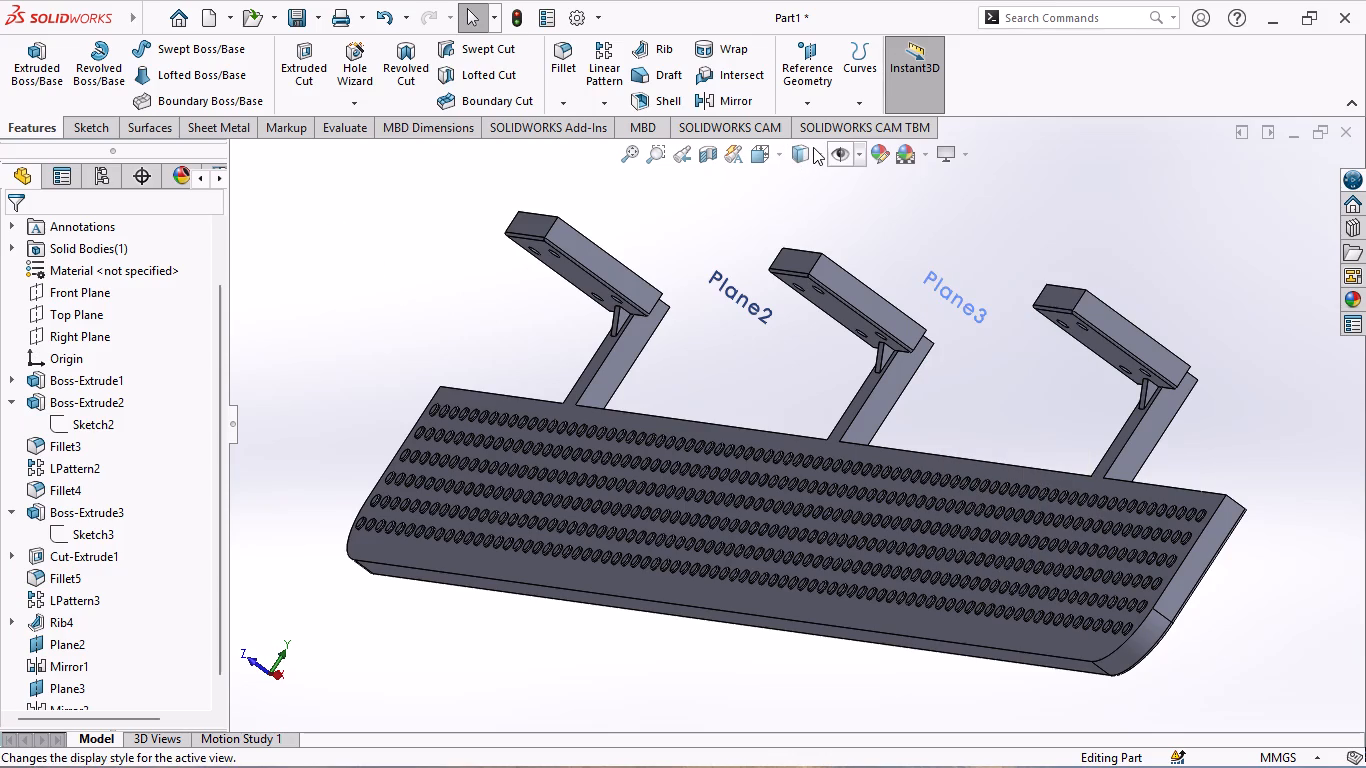
Fit the whole step board in view and hide the reference planes Plane2 and Plane3 through the plane visibility setting.
left_click(777, 147)
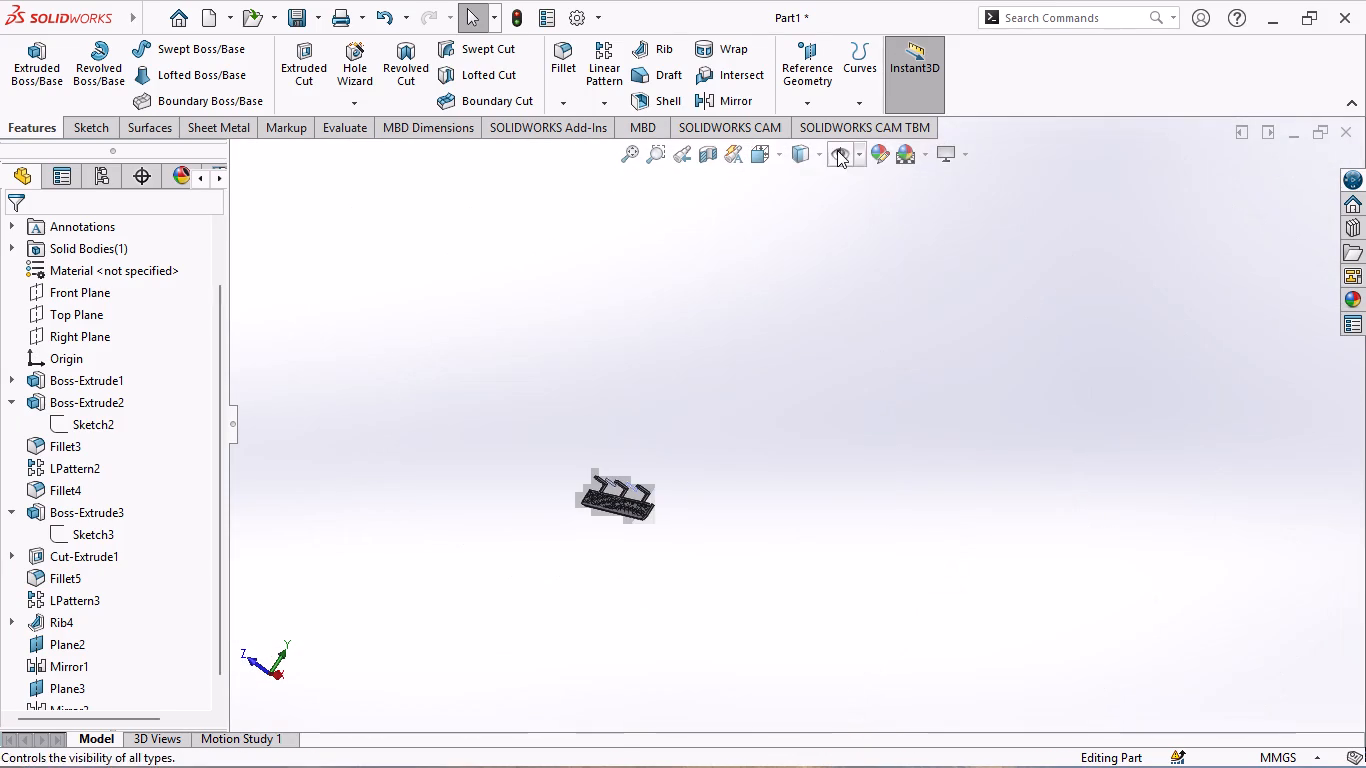
left_click(630, 146)
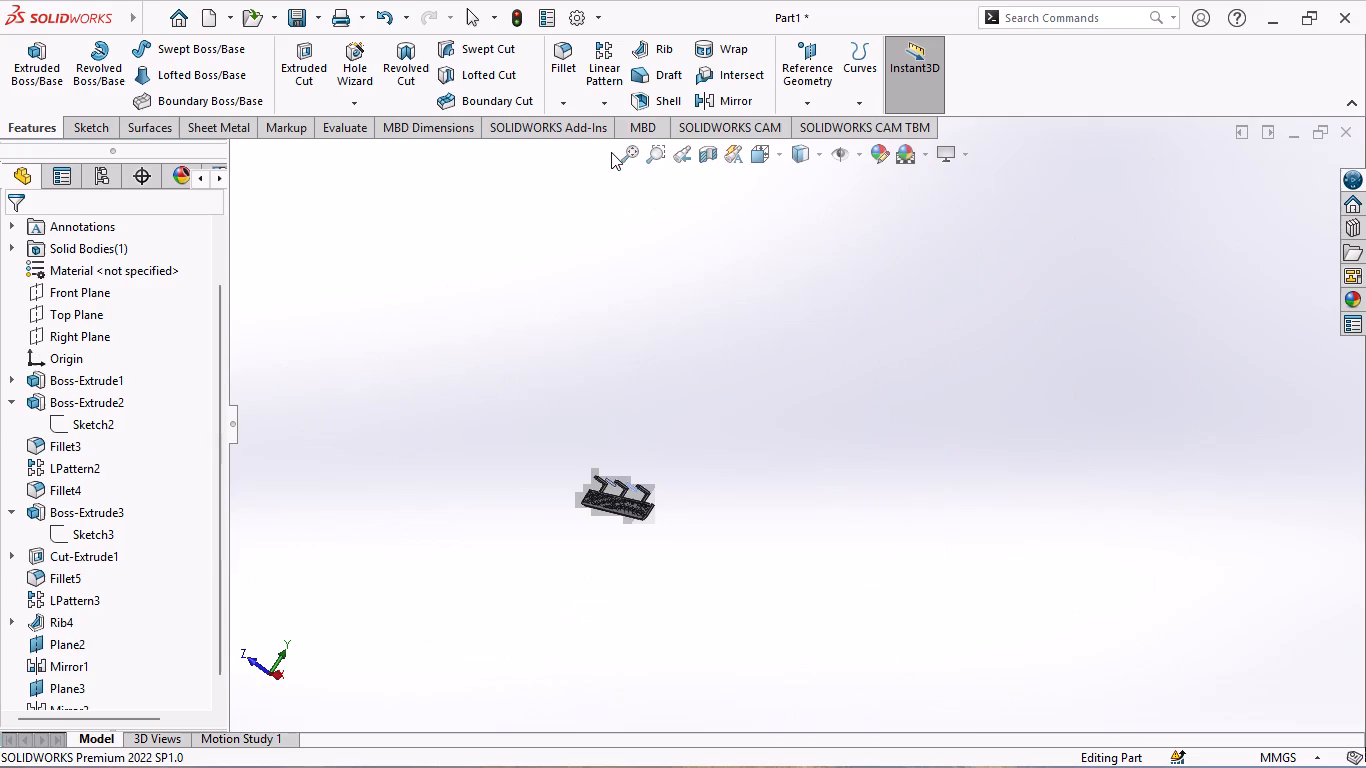
left_click(633, 150)
scroll(793, 376, "down", 3)
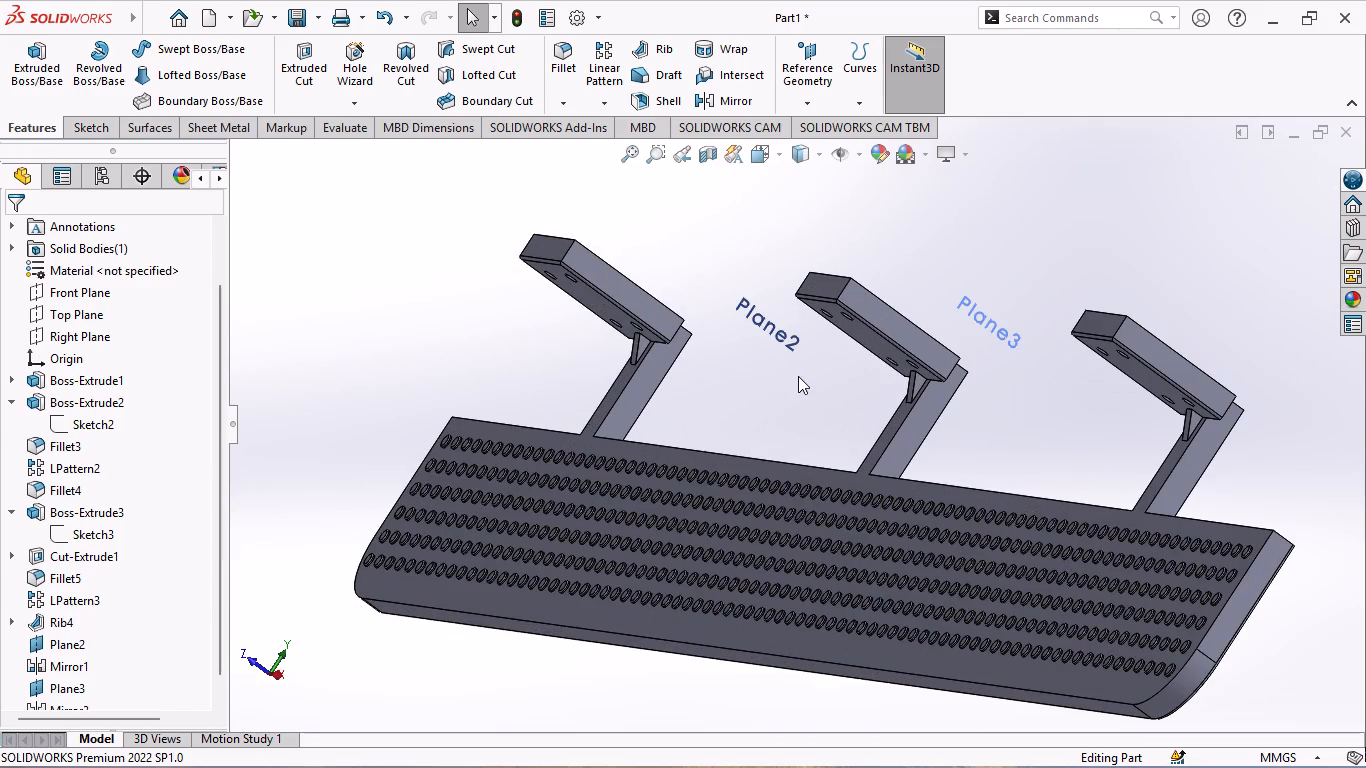
left_click(859, 156)
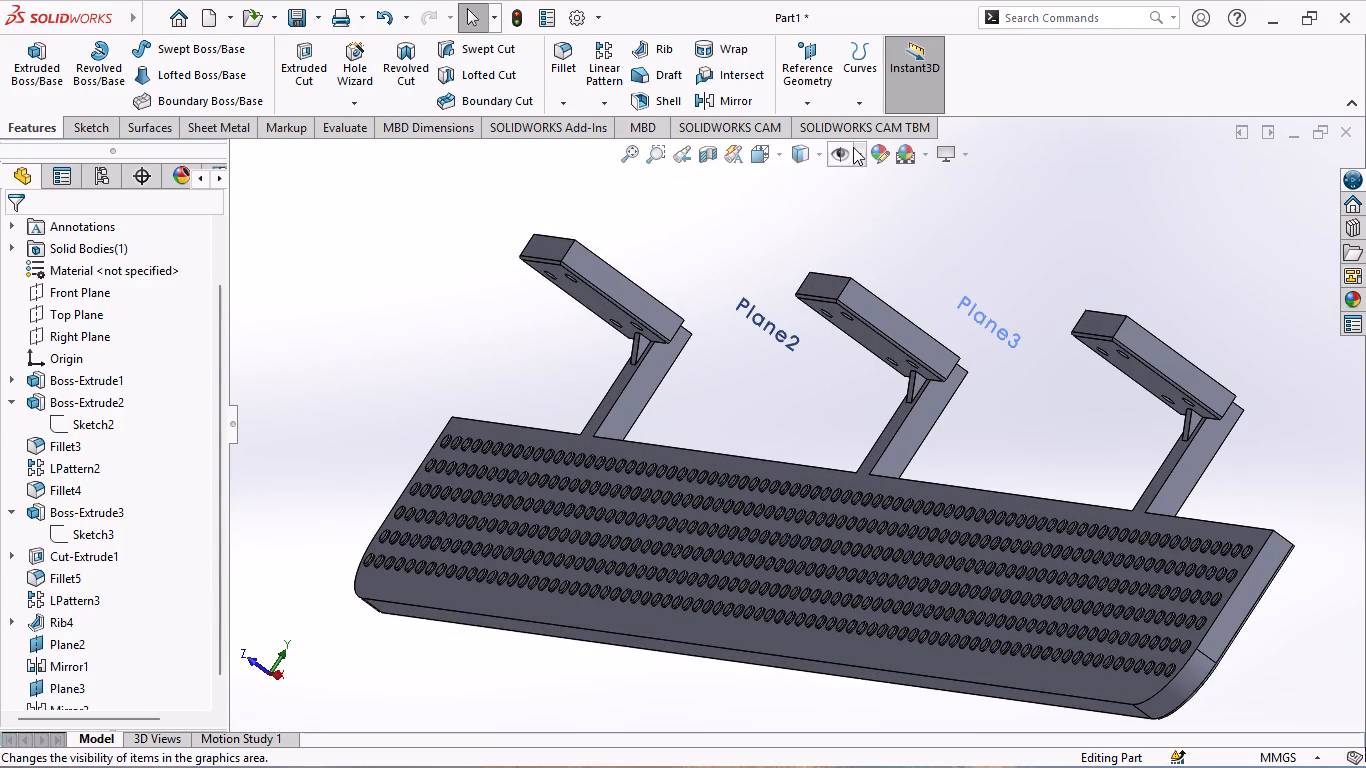
left_click(855, 146)
left_click(872, 176)
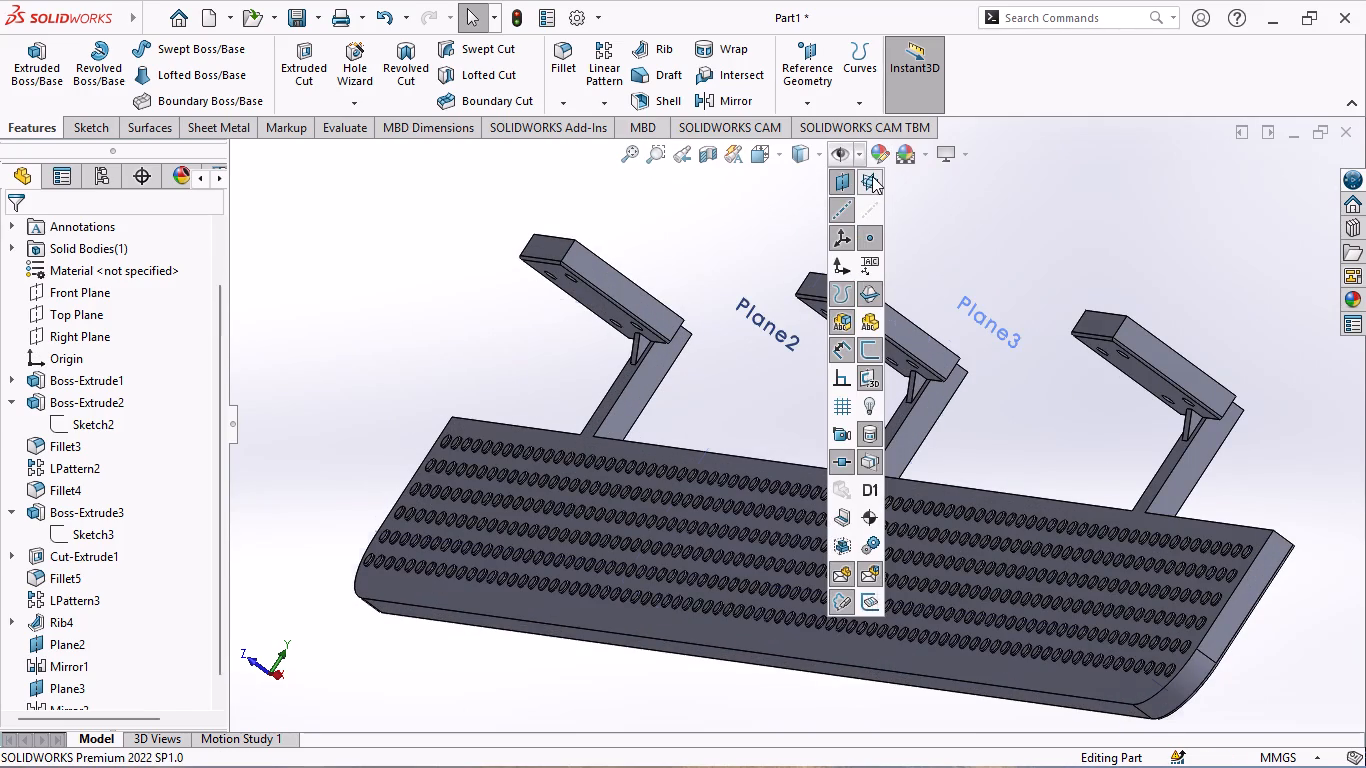
left_click(872, 176)
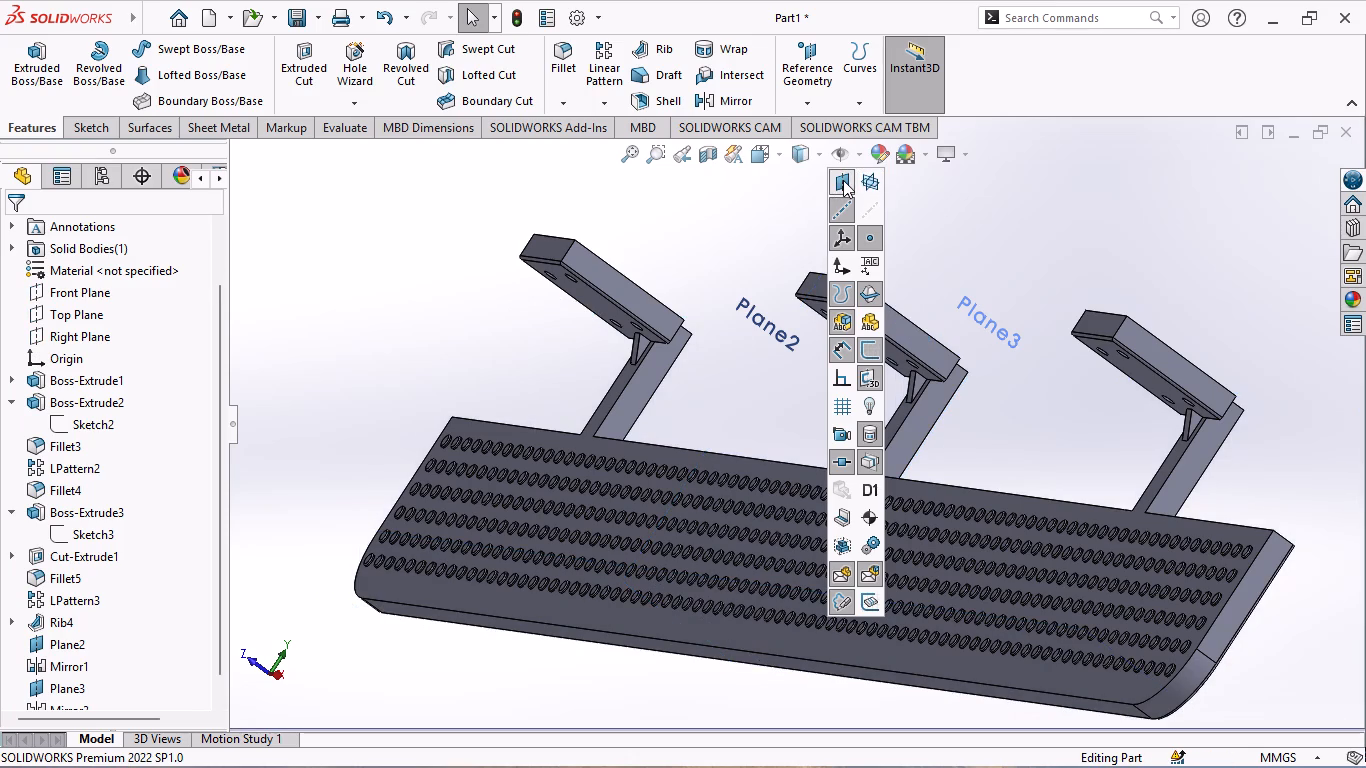
left_click(843, 180)
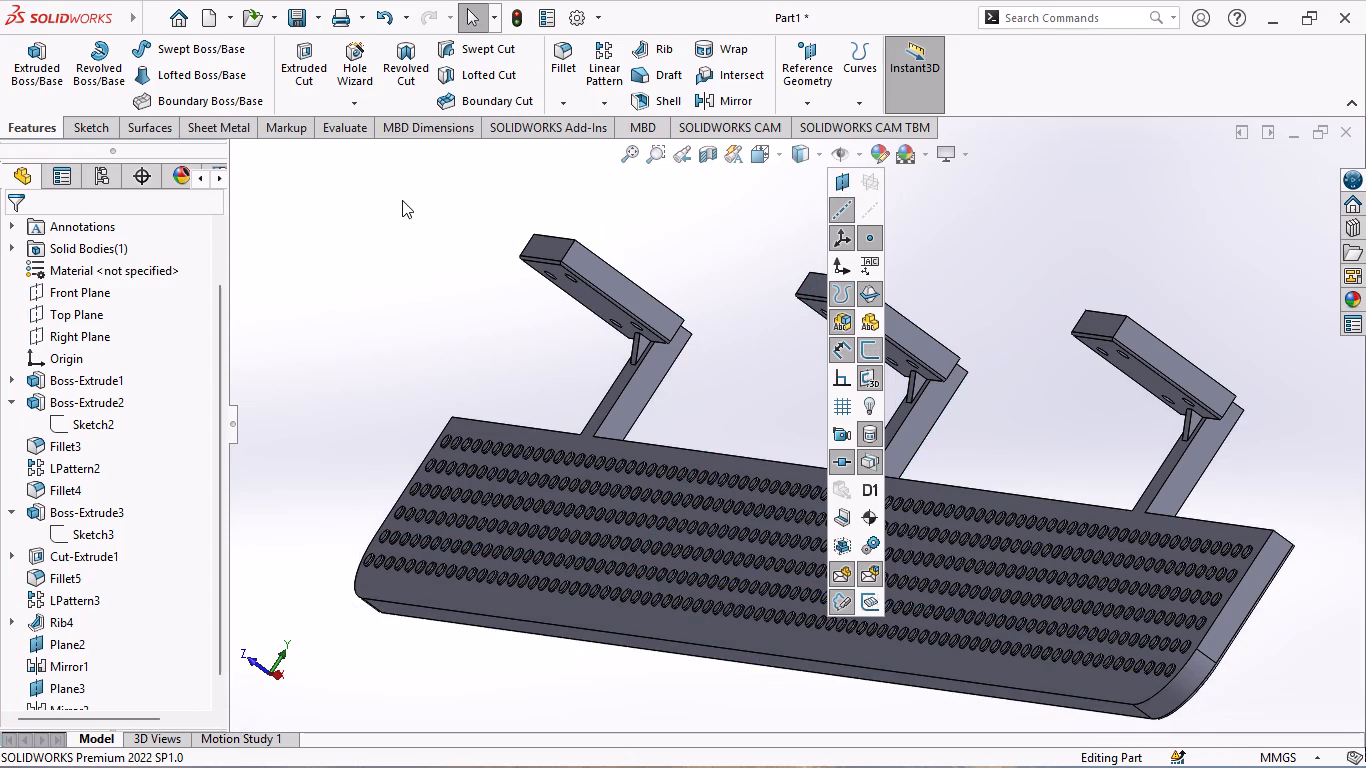
left_click(327, 272)
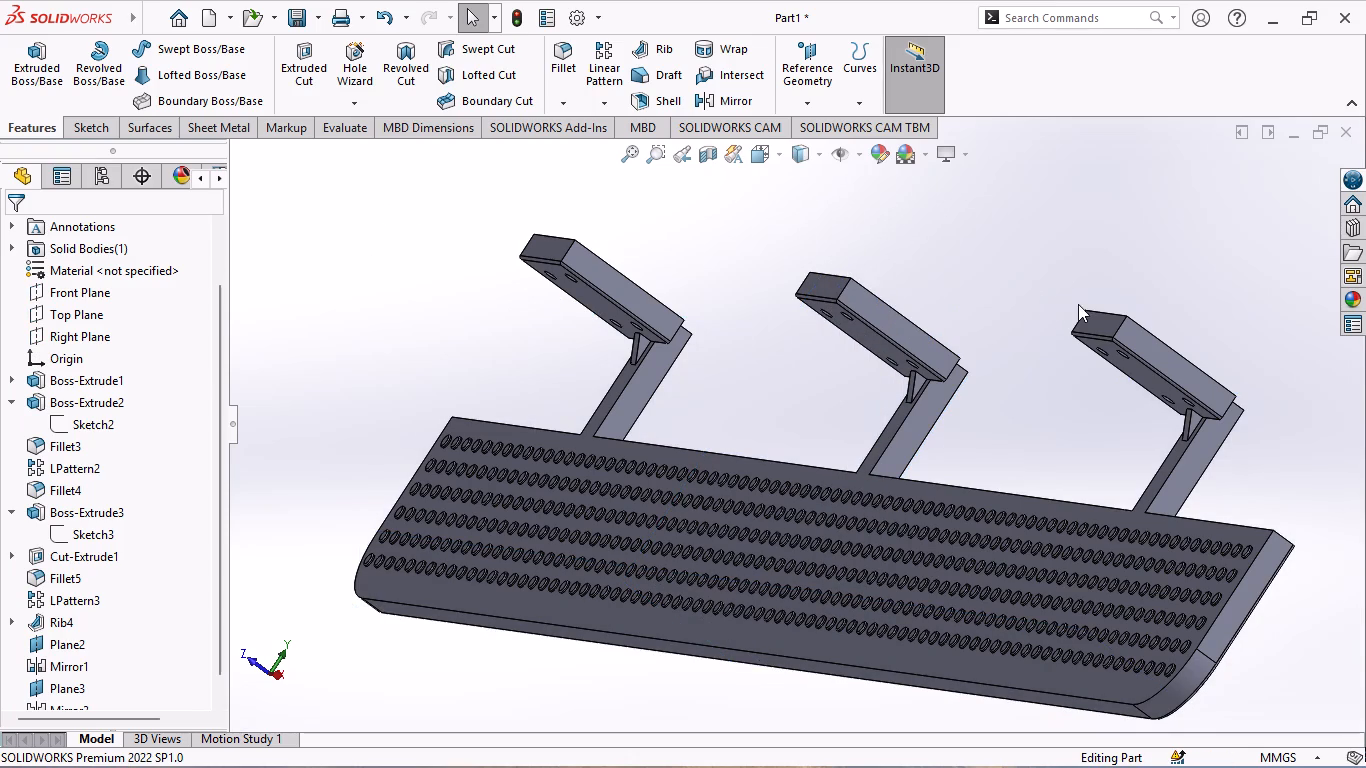
Capture screenshots of the finished step board, postponing and then declining the offer to save them to OneDrive.
key("Print")
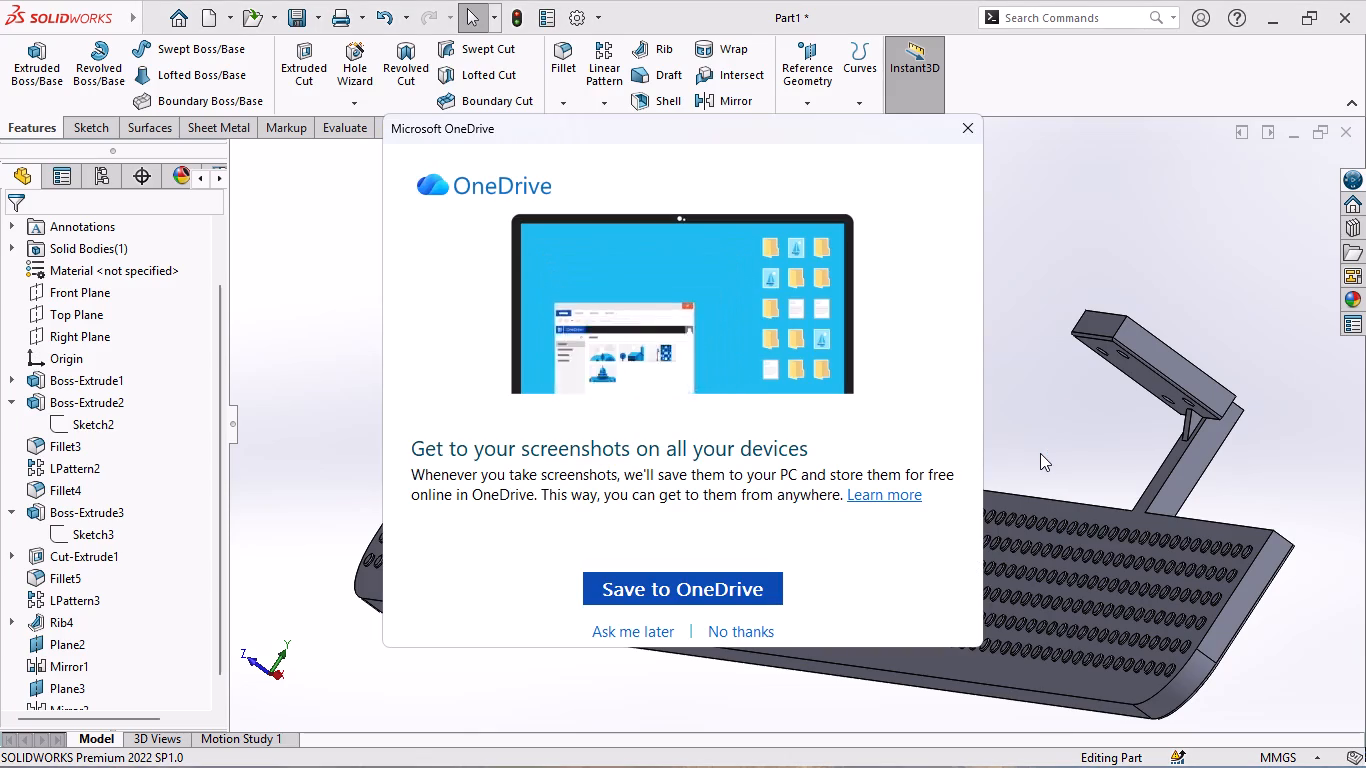
left_click(634, 633)
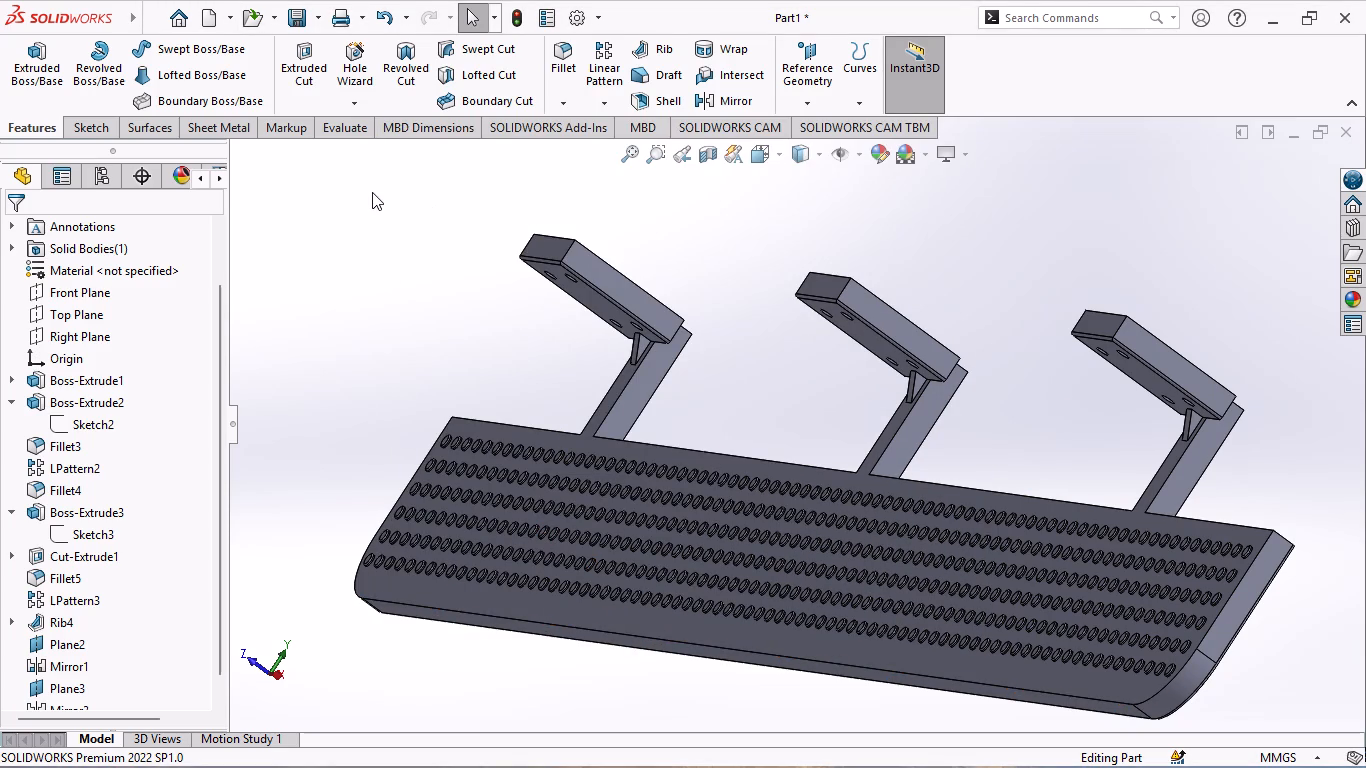
key("Print")
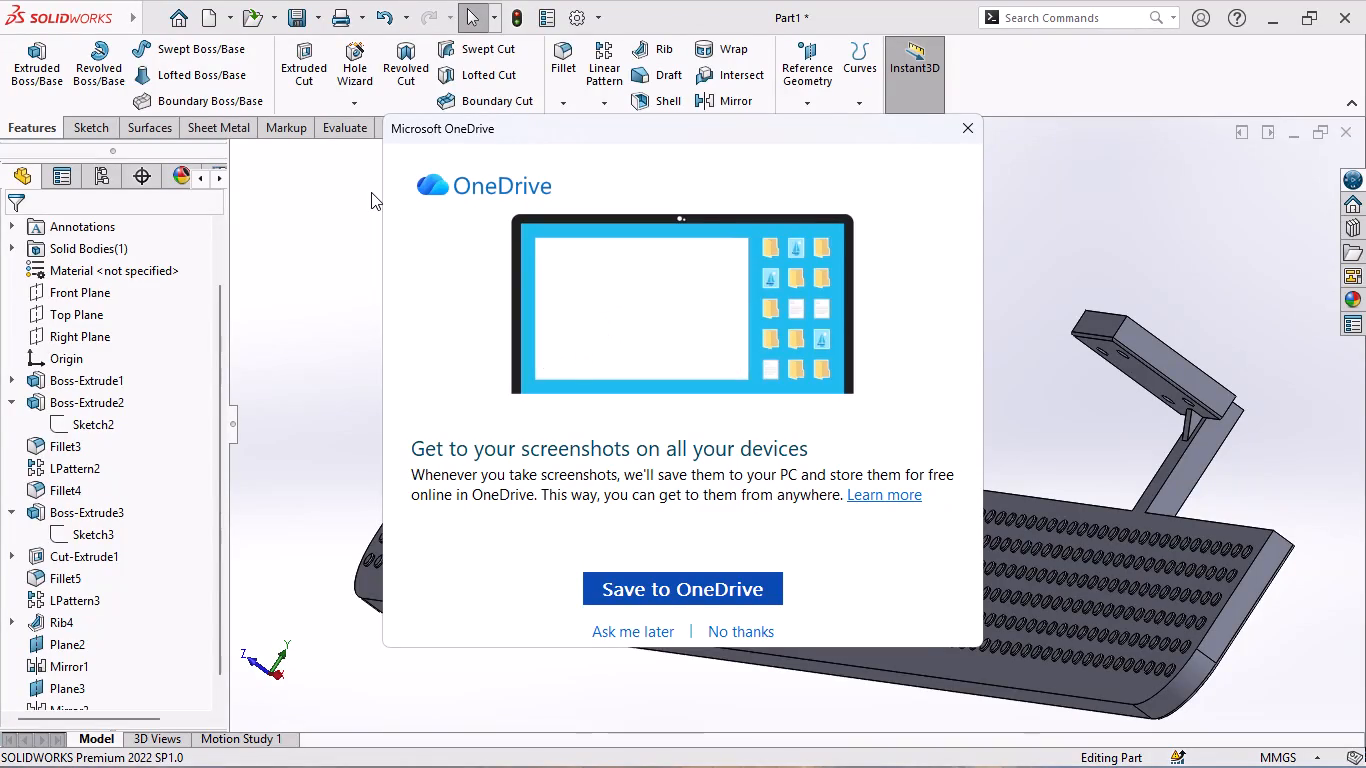
left_click(755, 627)
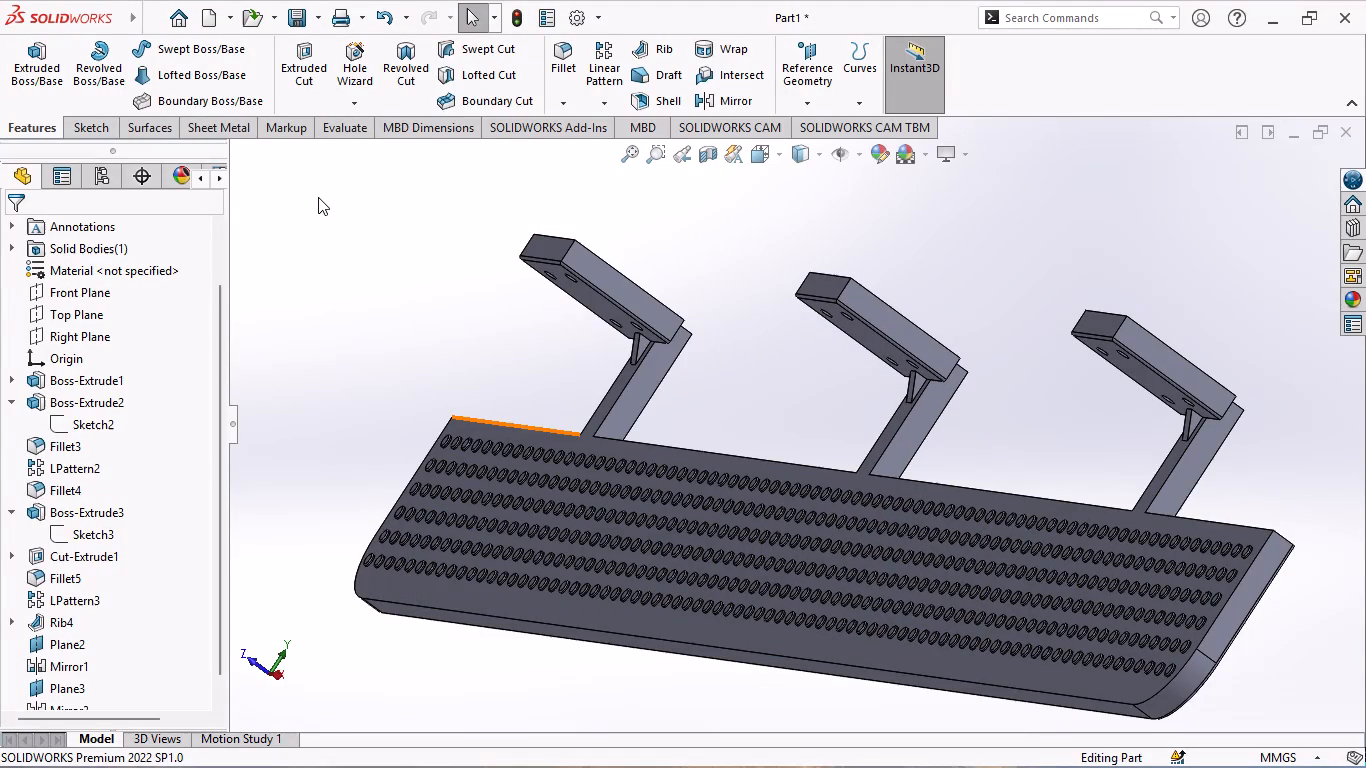
key("Print")
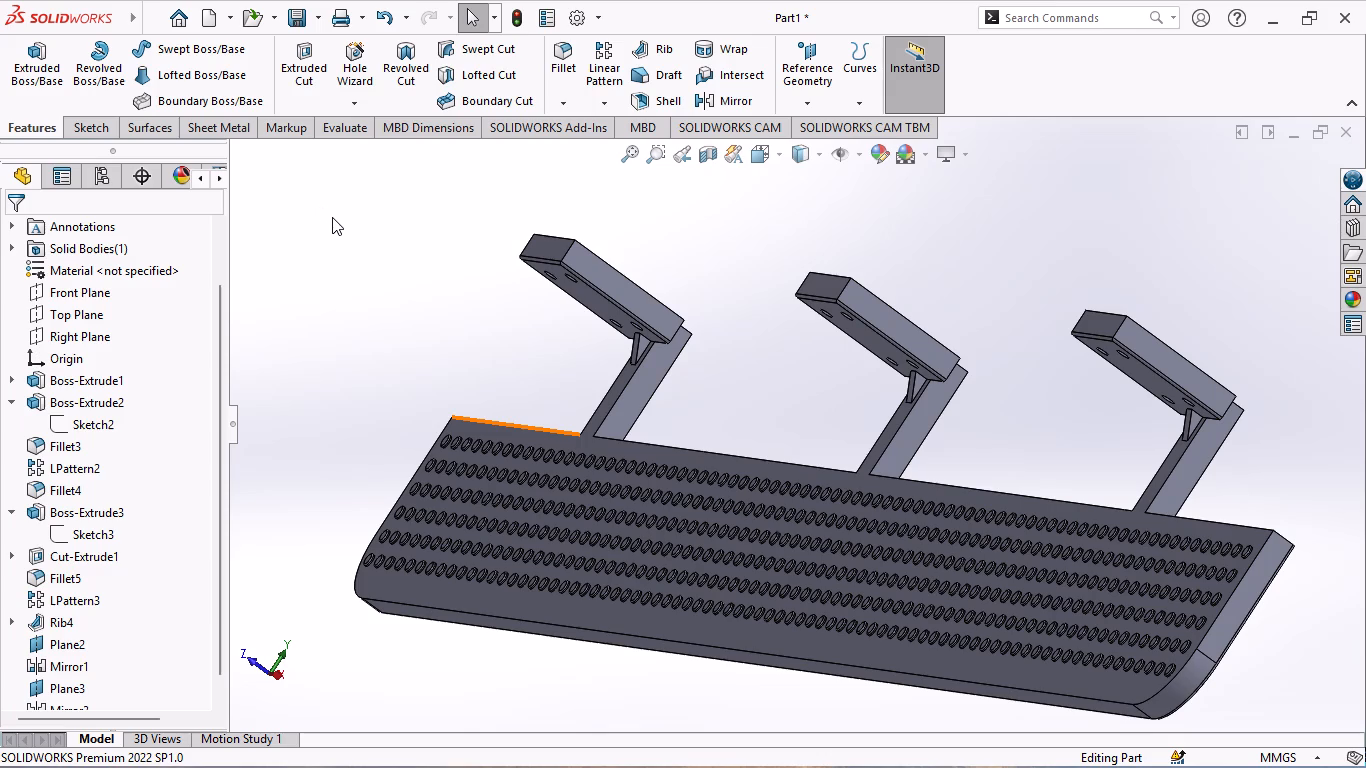
key("Print")
key("ctrl+Print")
key("super+Print")
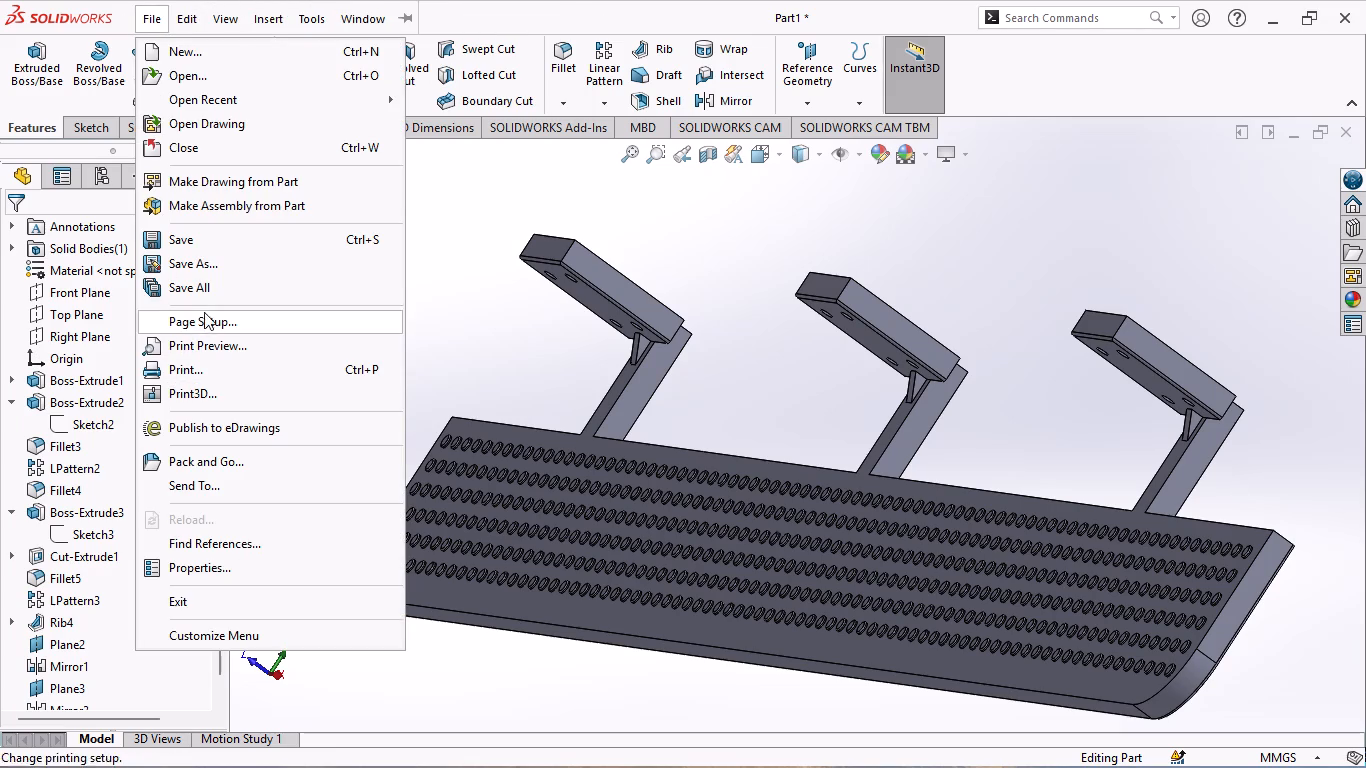
Save the part as a SOLIDWORKS Part named footstep in the INTERNSHIP folder.
left_click(189, 258)
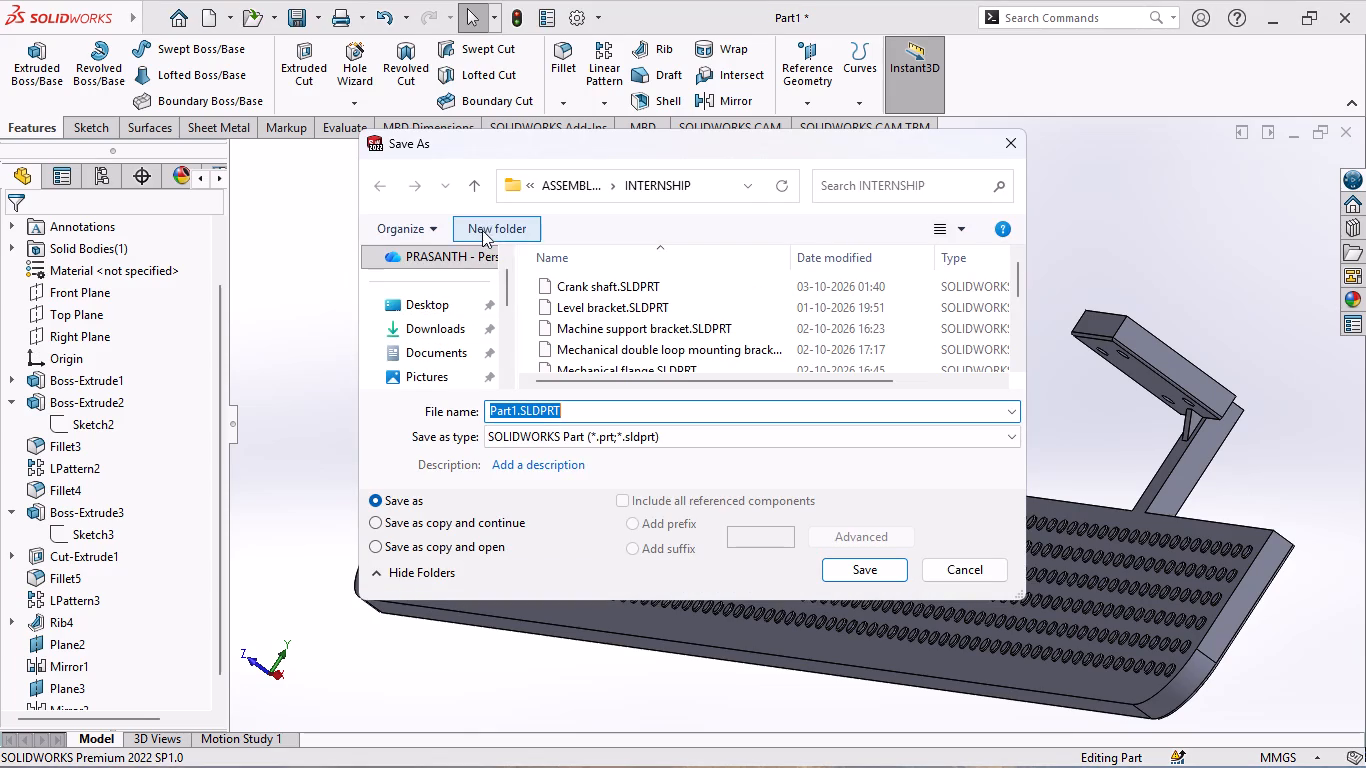
key("BackSpace")
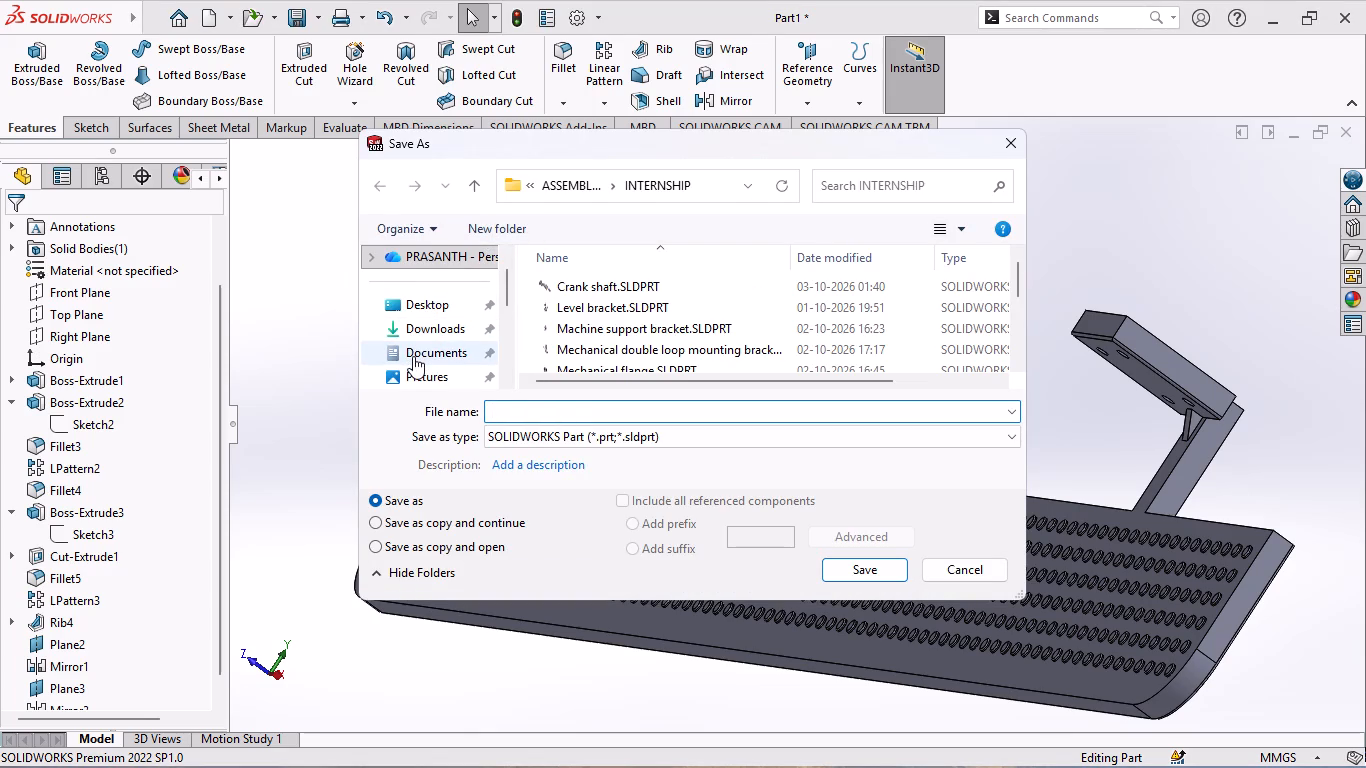
type("footstep")
key("Return")
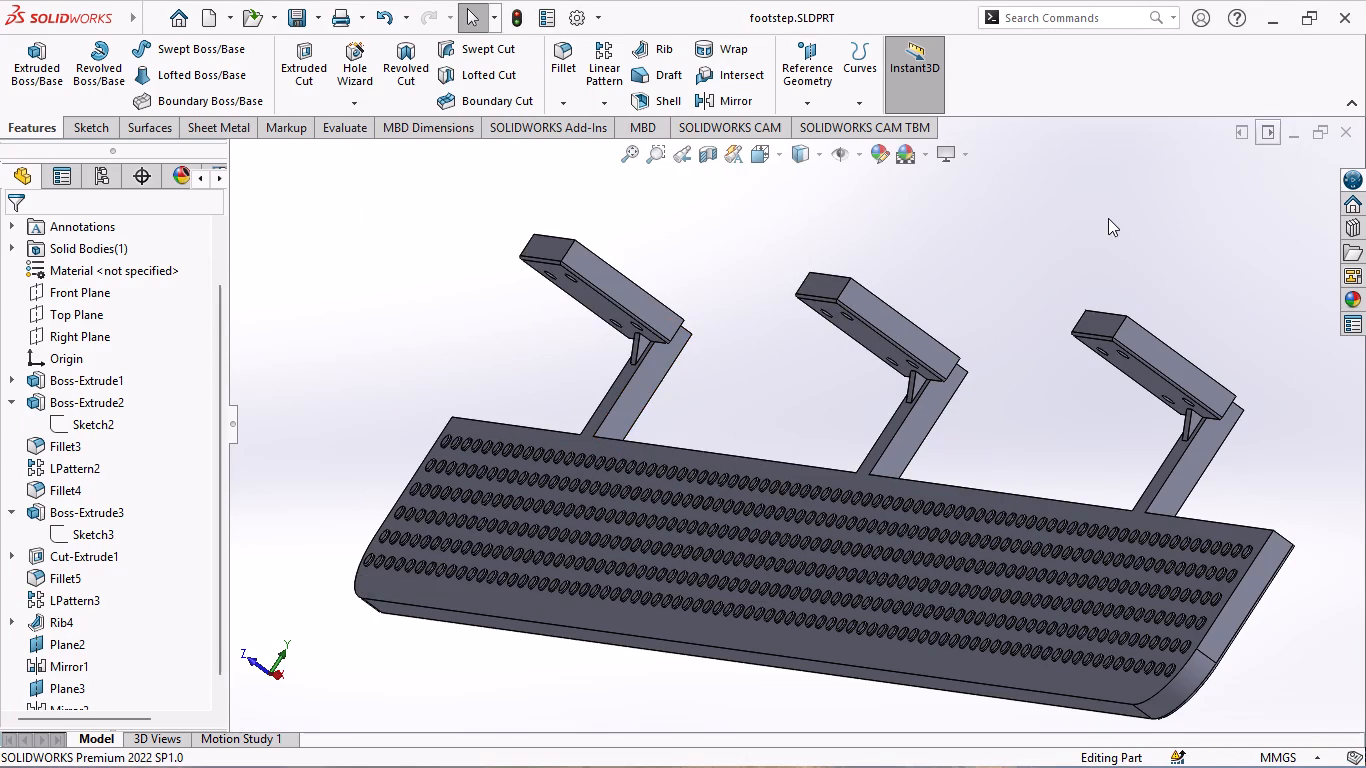
Capture a screenshot of the saved footstep part.
key("Print")
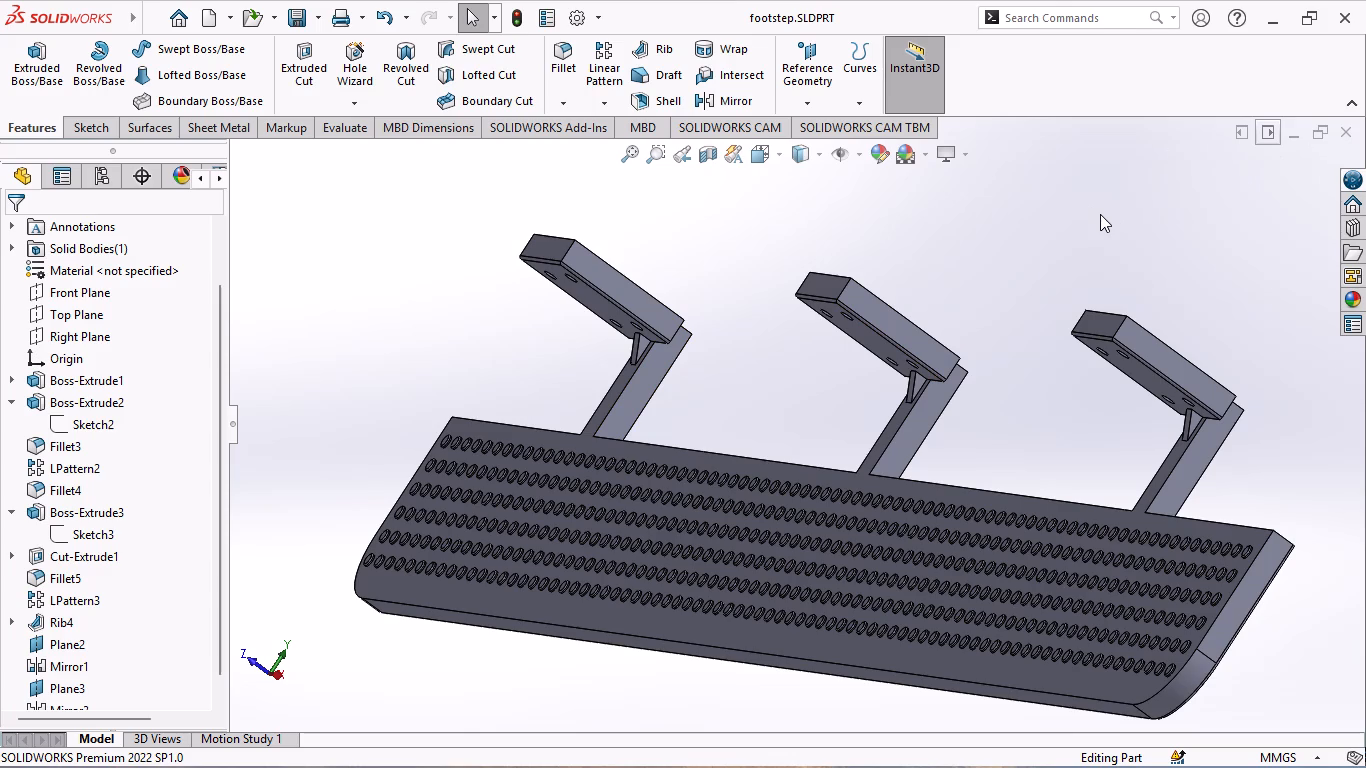